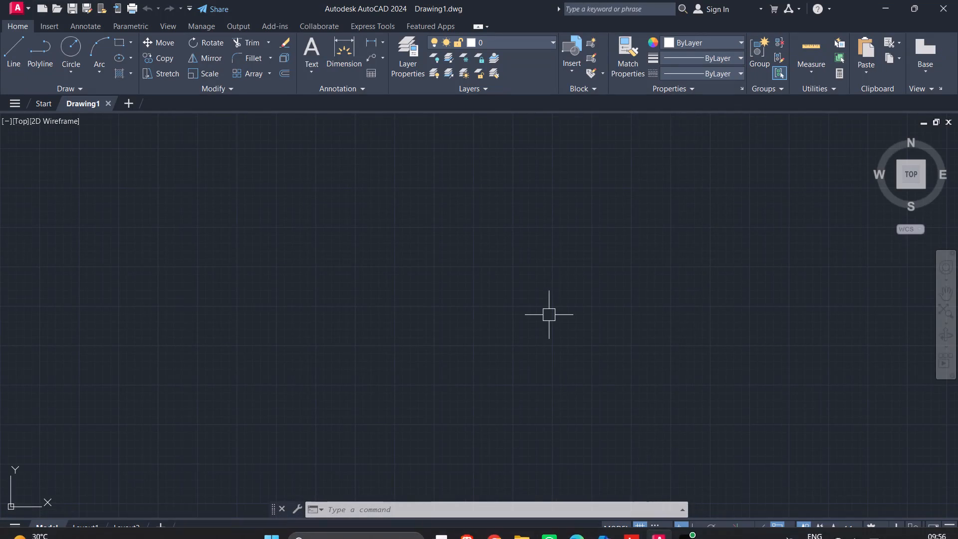
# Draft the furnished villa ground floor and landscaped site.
# Turn on command log file recording with LOGFILEON.
pyautogui.write('lo')
pyautogui.press('g')
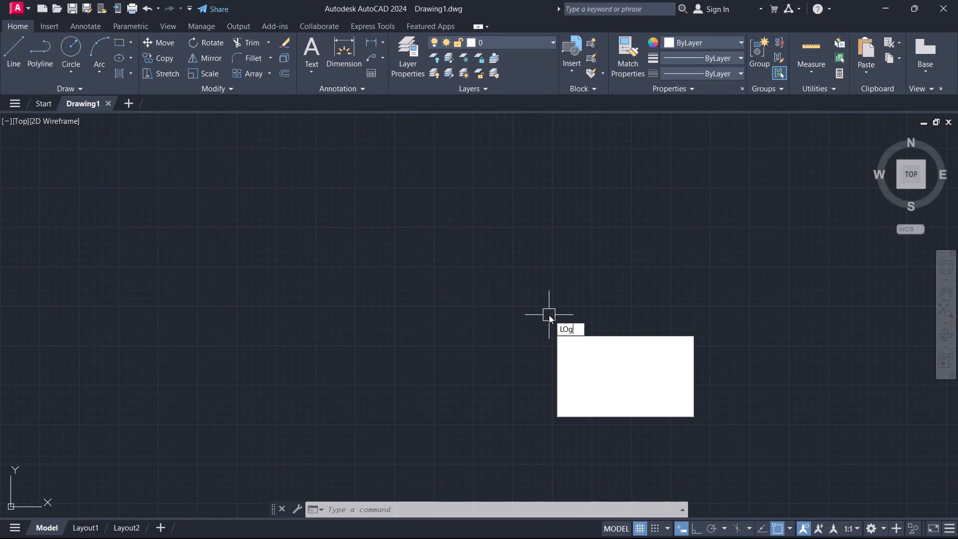
pyautogui.press('Return')
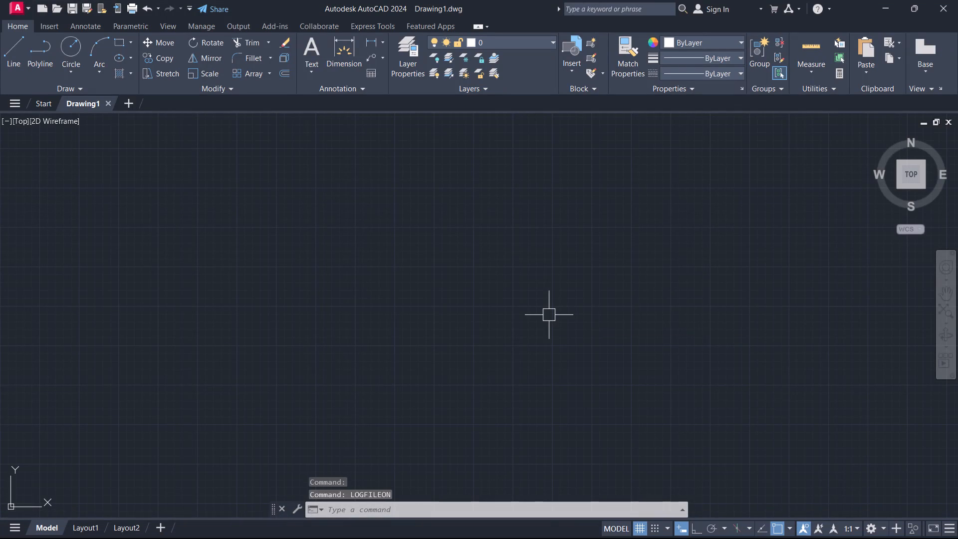
# Open the drawing units settings and set the length type to Engineering with precision 0'-0.0".
pyautogui.press('u')
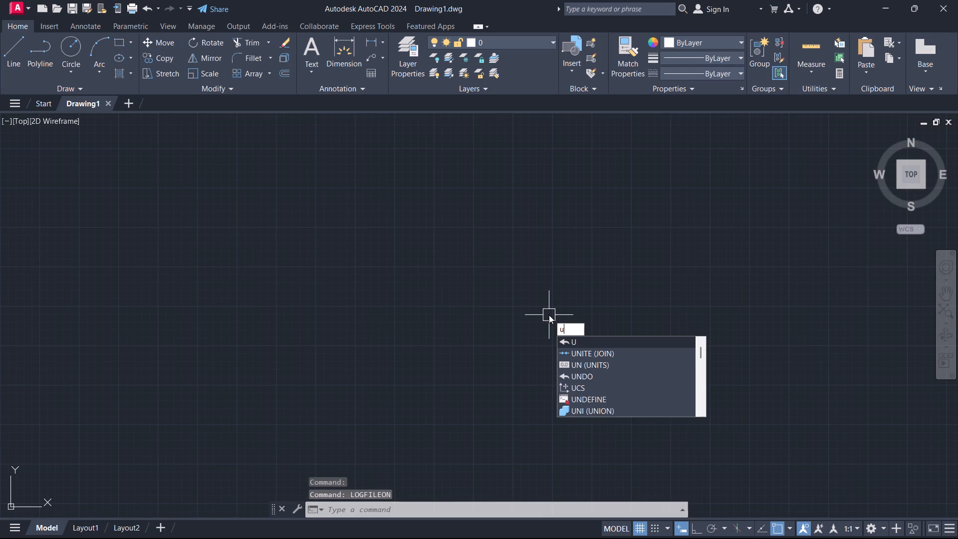
pyautogui.press('n')
pyautogui.press('space')
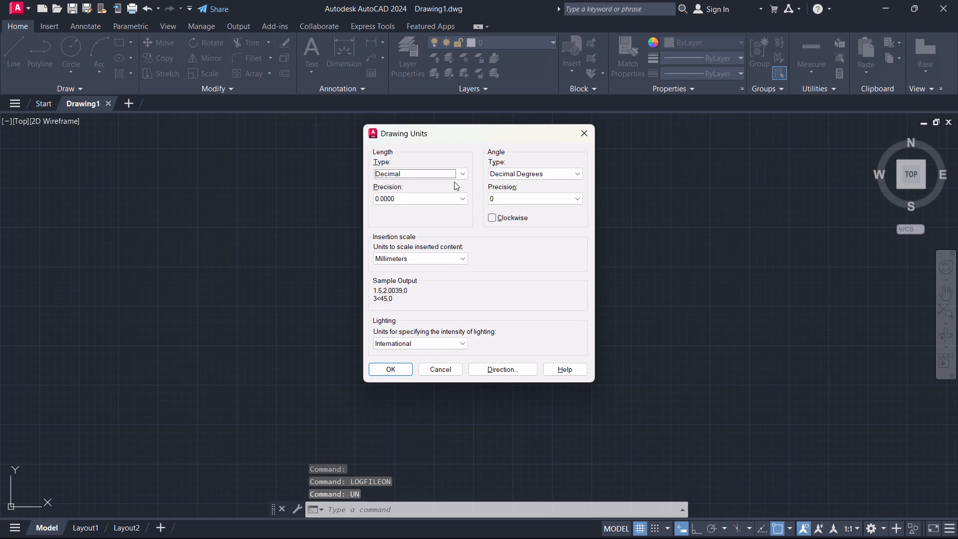
pyautogui.press('Up')
pyautogui.press('Up')
pyautogui.press('Down')
pyautogui.press('Down')
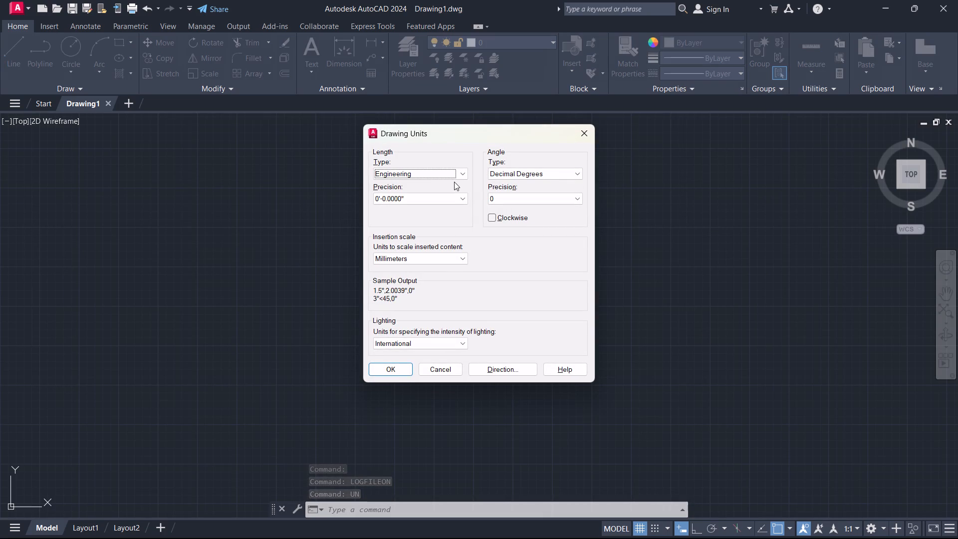
pyautogui.press('Tab')
pyautogui.press('Up')
pyautogui.press('Up')
pyautogui.press('Up')
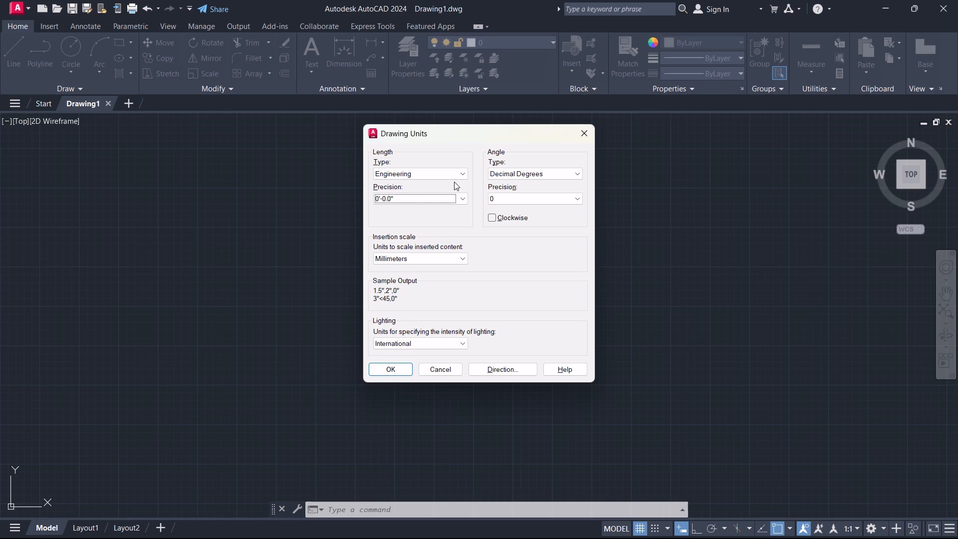
# Set the insertion scale units to Inches and apply the drawing units settings.
pyautogui.press('Tab')
pyautogui.press('Tab')
pyautogui.press('Tab')
pyautogui.press('Tab')
pyautogui.press('Up')
pyautogui.press('Up')
pyautogui.press('Up')
pyautogui.press('Down')
pyautogui.press('Up')
pyautogui.press('Up')
pyautogui.press('Return')
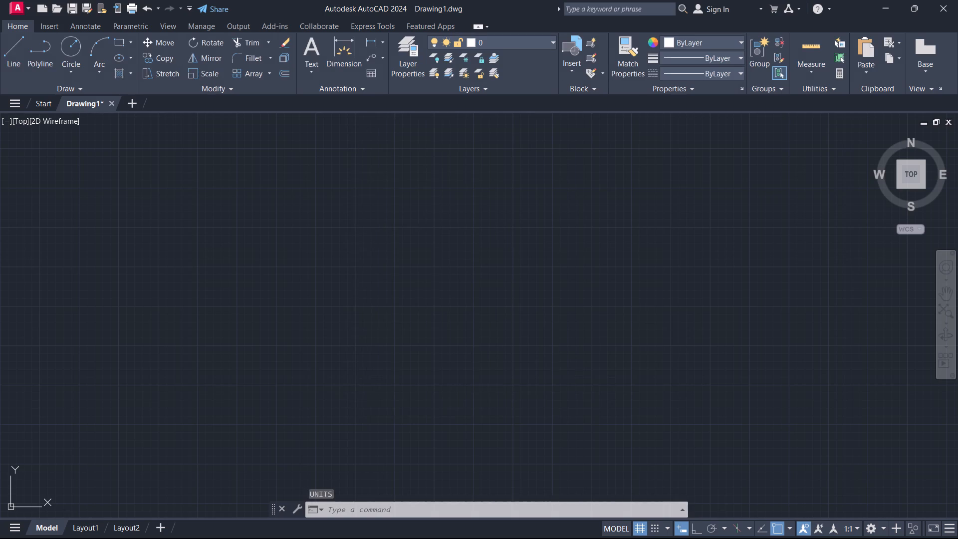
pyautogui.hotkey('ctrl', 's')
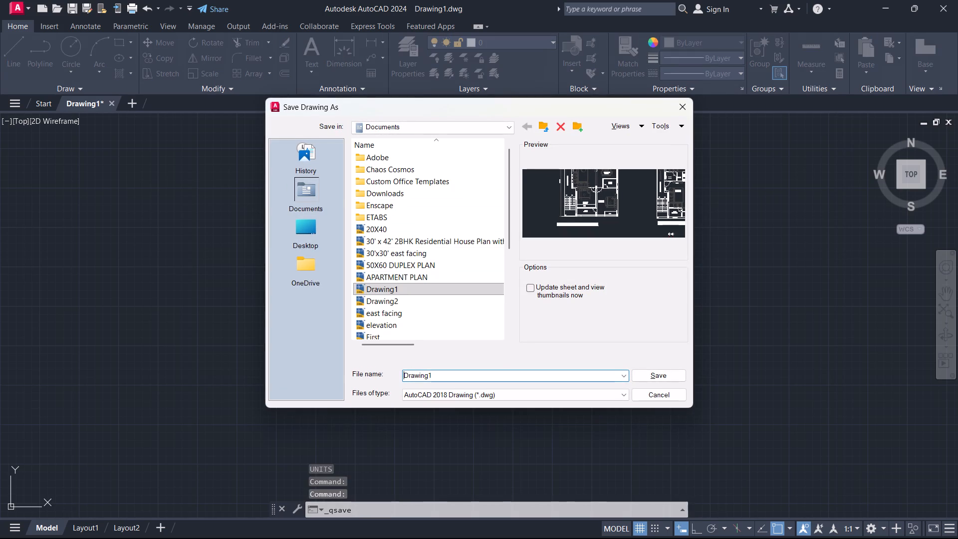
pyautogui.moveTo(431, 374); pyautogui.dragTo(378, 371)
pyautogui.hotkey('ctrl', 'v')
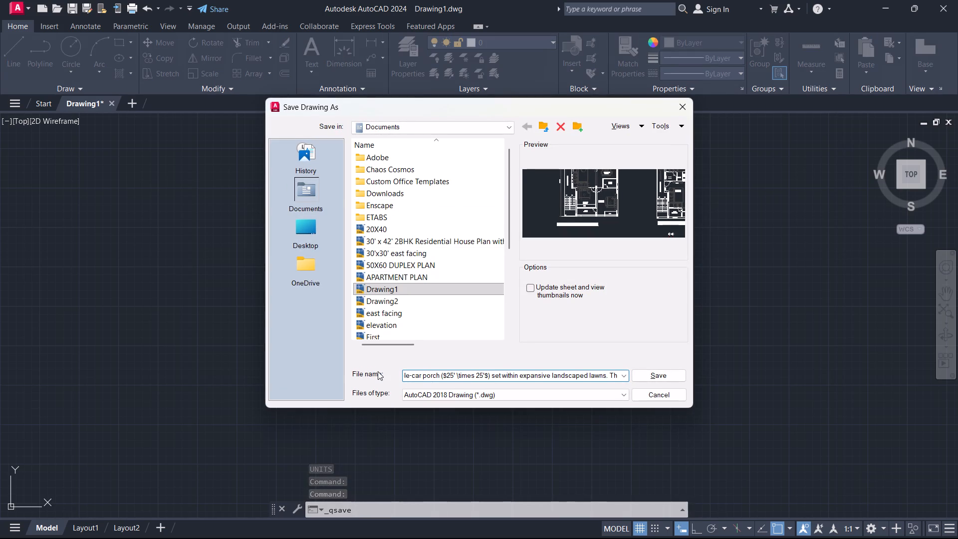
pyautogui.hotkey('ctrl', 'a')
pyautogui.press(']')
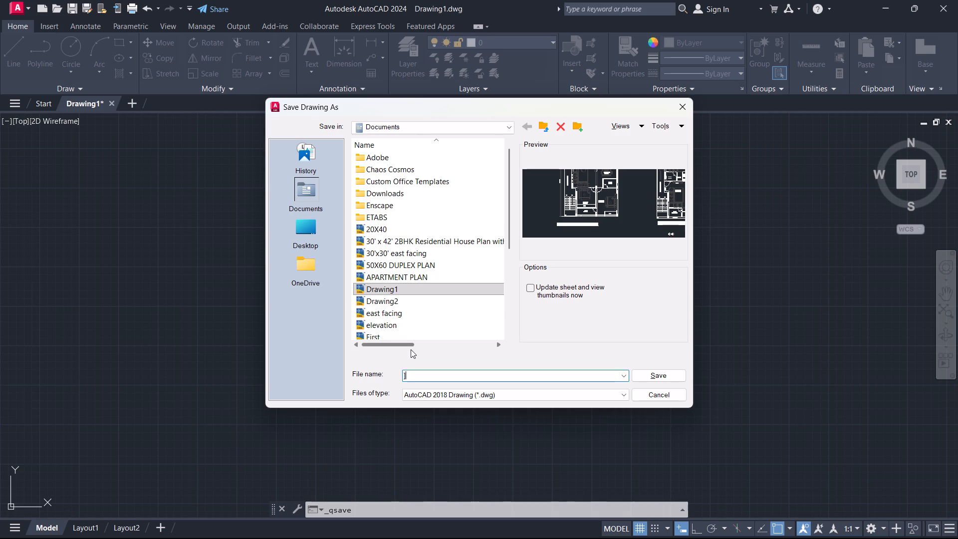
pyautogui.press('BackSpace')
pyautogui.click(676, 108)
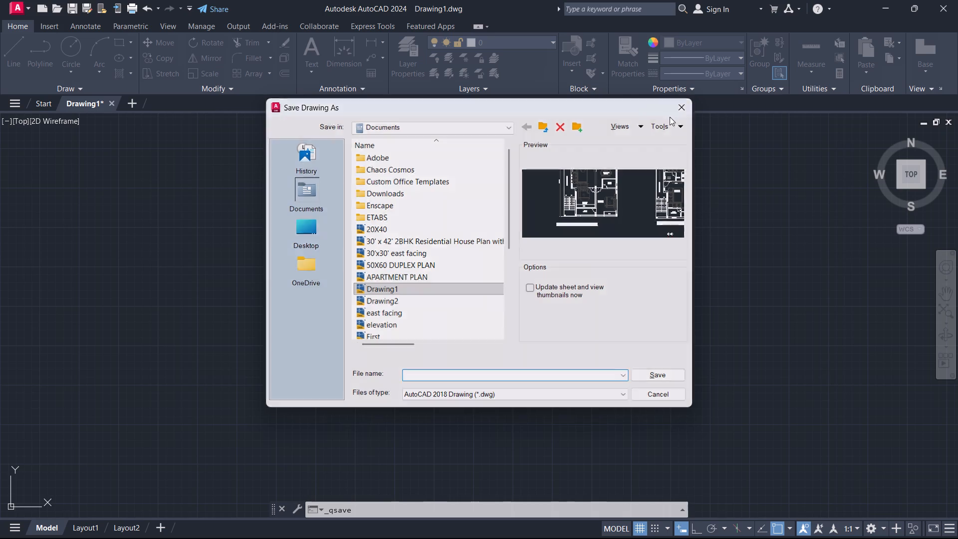
# In File Explorer's Downloads folder, copy the name of the PDF "Proposed Architectural Layout – Multi-Level Luxury Villa (103' x 116' Plot) ground floor".
pyautogui.press('super+d')
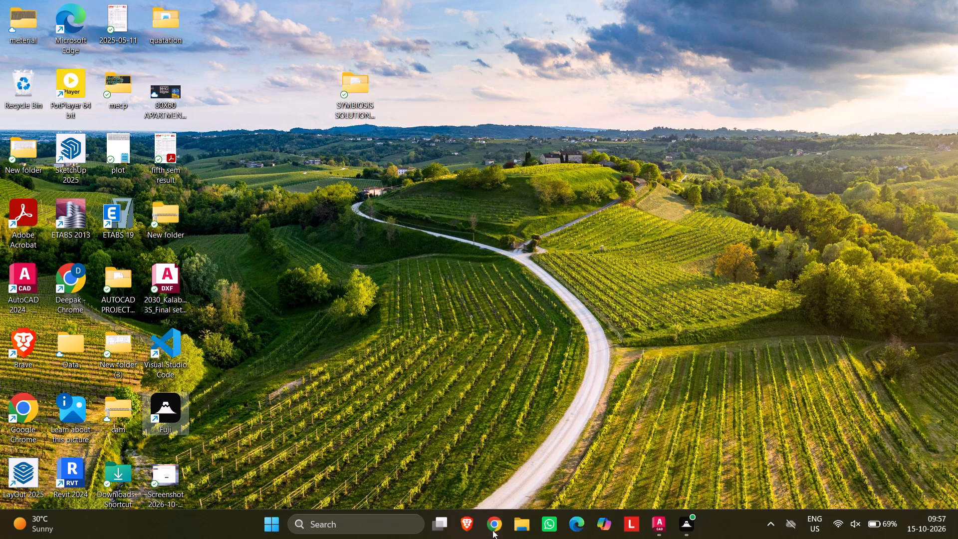
pyautogui.click(515, 517)
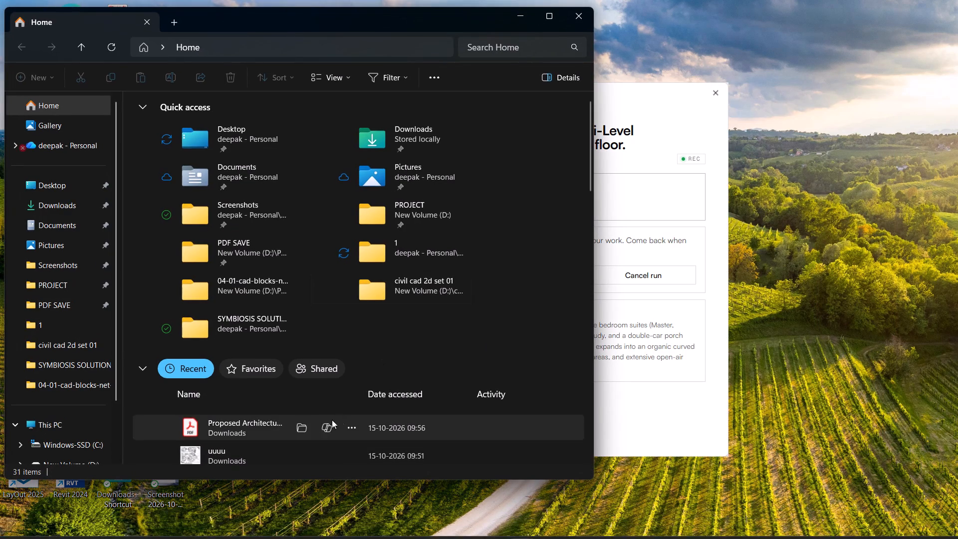
pyautogui.click(302, 428)
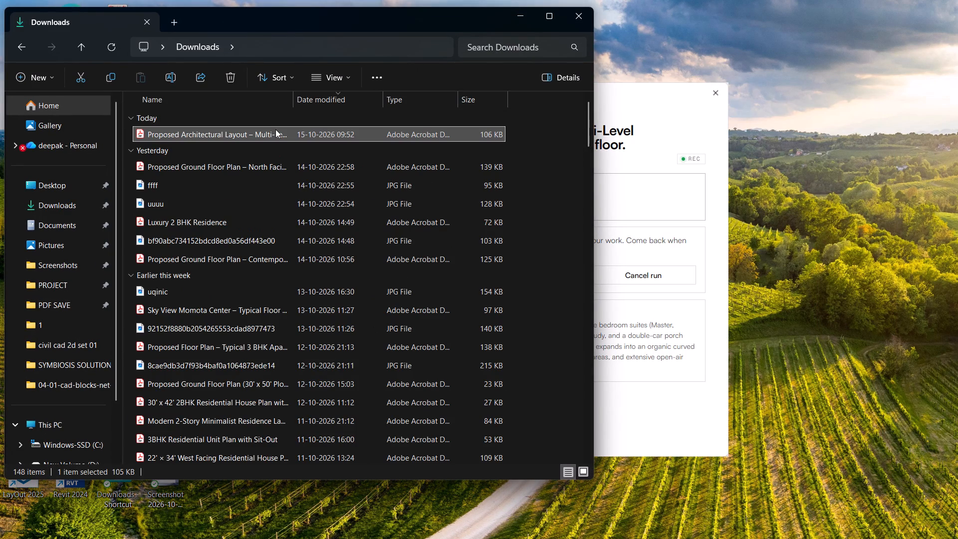
pyautogui.click(275, 130)
pyautogui.hotkey('ctrl', 'c')
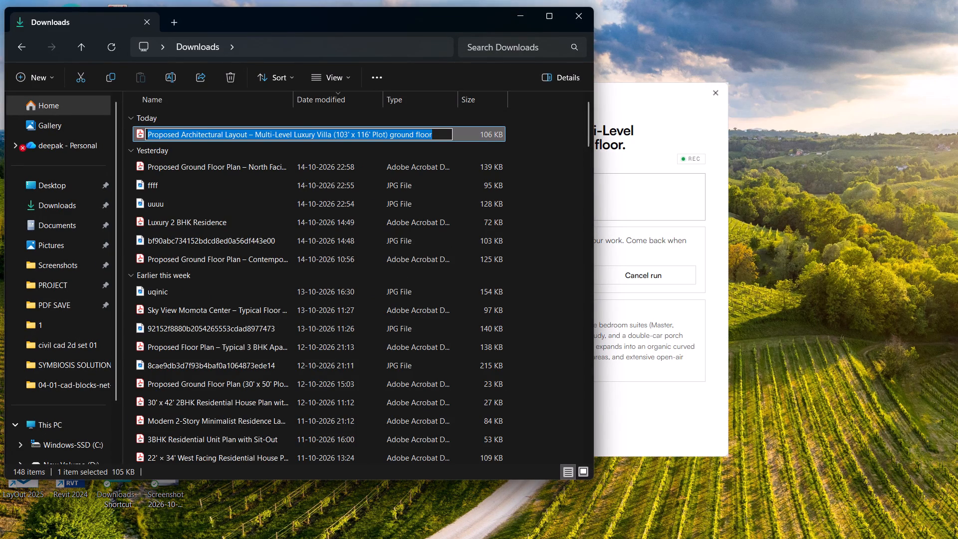
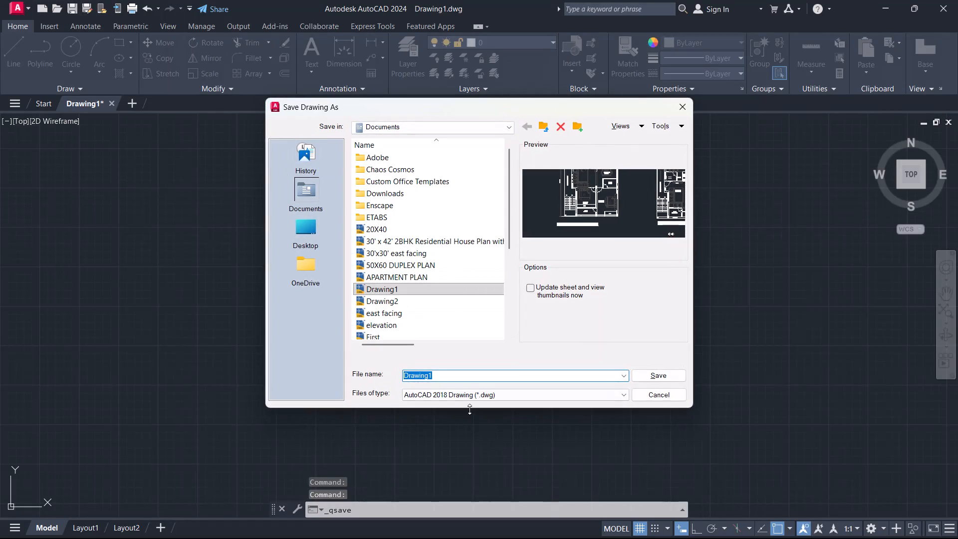
# Save the drawing under the copied ground floor layout name in the desktop's SYMBIOSIS SOLUTIONS internship folder, as an AutoCAD 2018 drawing.
pyautogui.hotkey('ctrl', 'v')
pyautogui.click(302, 227)
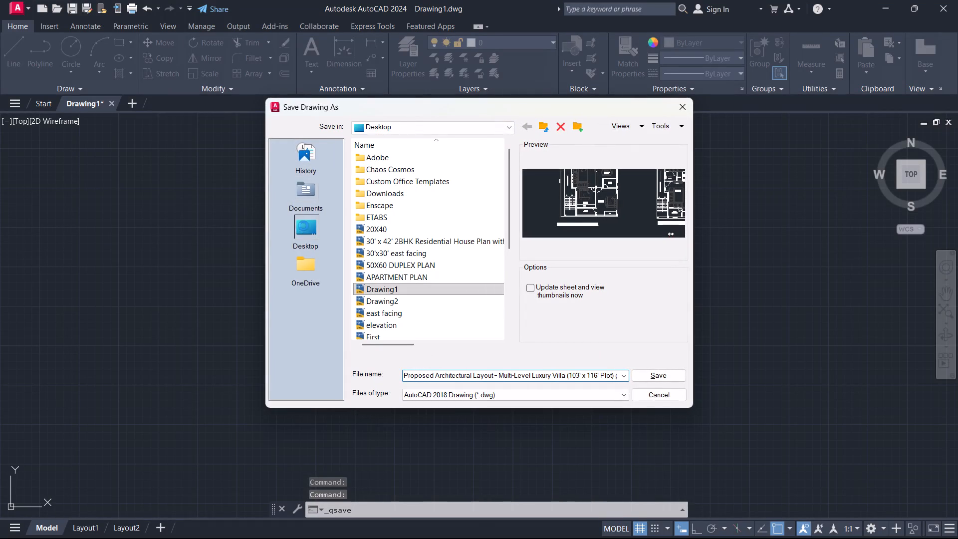
pyautogui.scroll(-2, 411, 279)
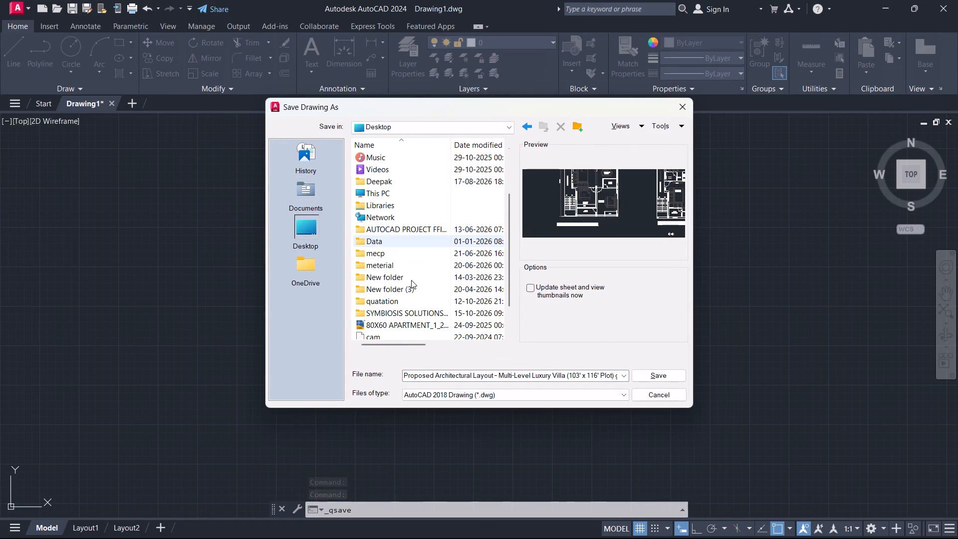
pyautogui.doubleClick(408, 311)
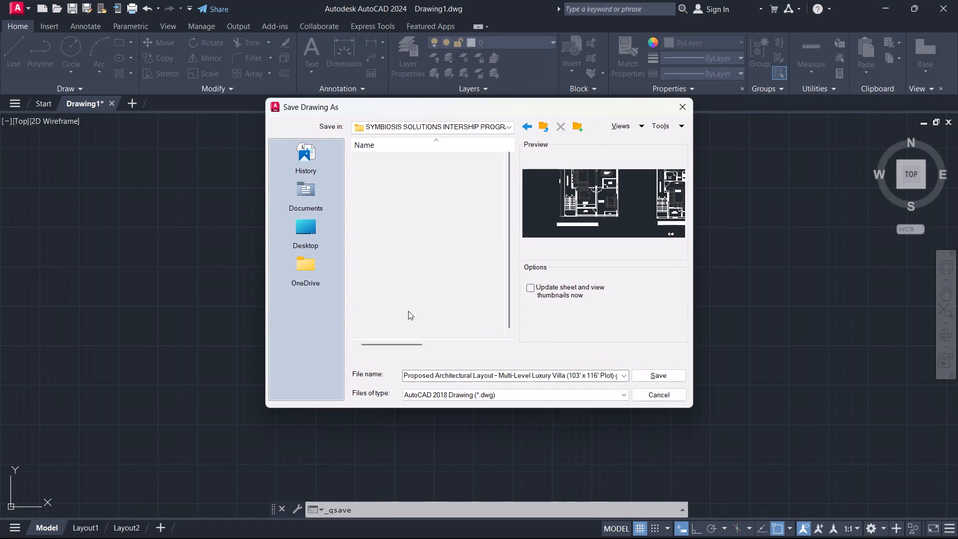
pyautogui.click(666, 379)
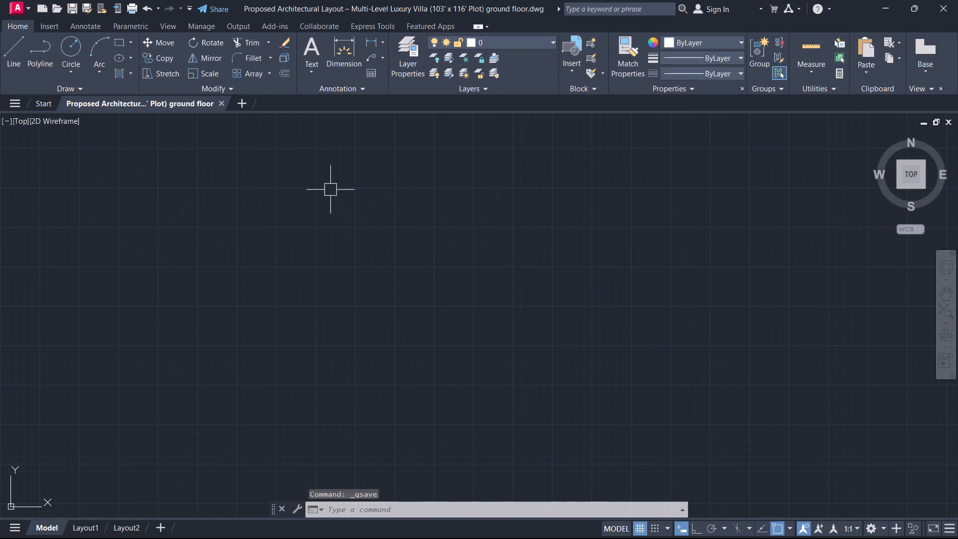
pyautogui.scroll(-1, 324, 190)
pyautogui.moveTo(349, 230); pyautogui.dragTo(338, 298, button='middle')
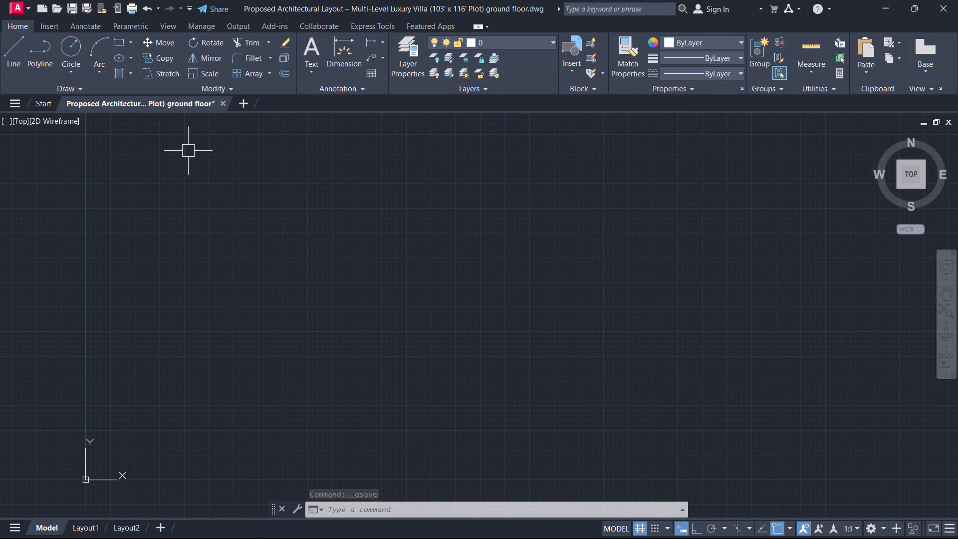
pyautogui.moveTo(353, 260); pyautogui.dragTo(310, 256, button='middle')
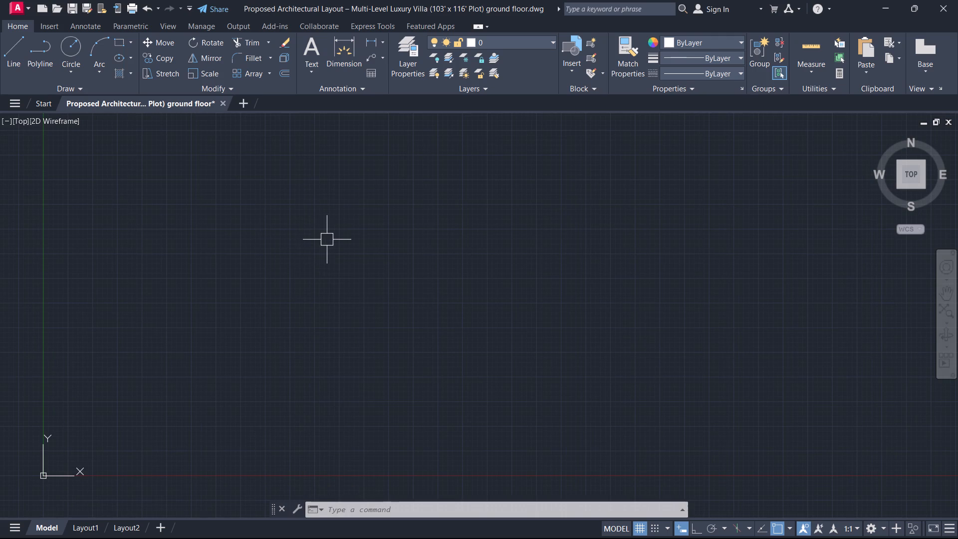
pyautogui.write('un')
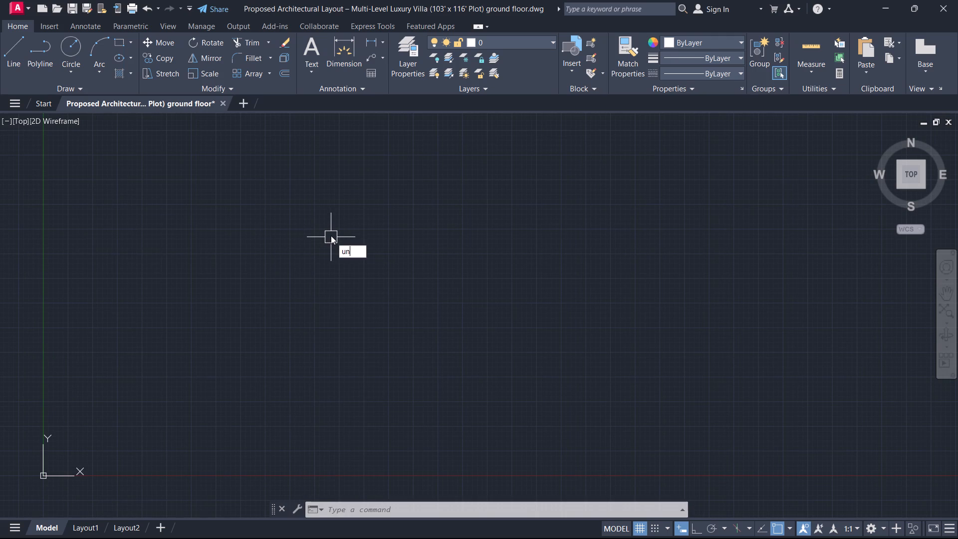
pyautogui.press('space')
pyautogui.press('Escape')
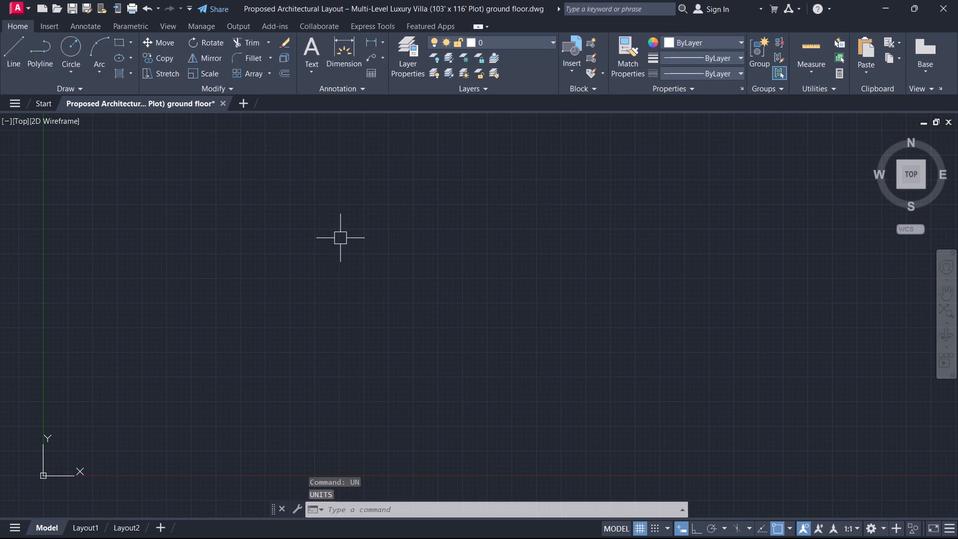
# Open the ISO-25 dimension style for modification and set the decimal separator of its linear dimensions to Period.
pyautogui.press('d')
pyautogui.press('space')
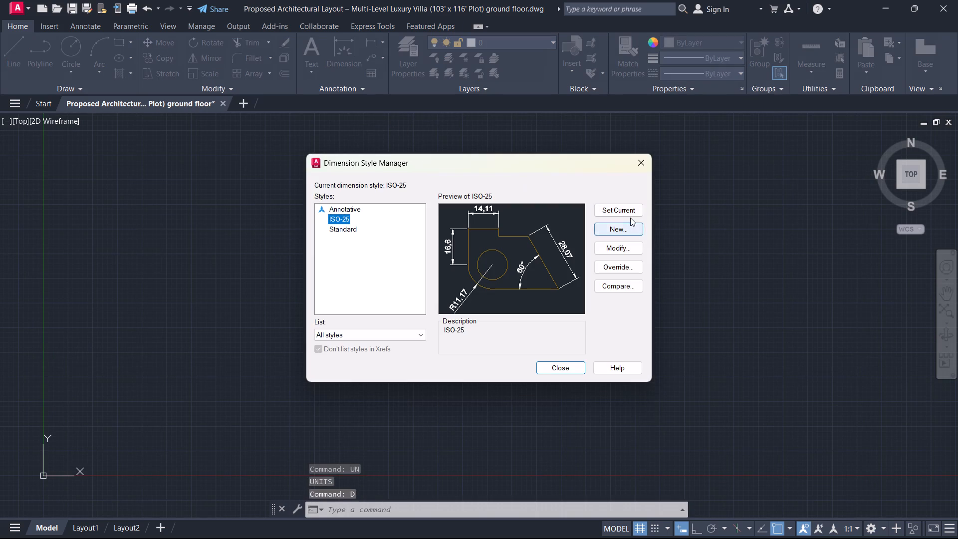
pyautogui.click(630, 253)
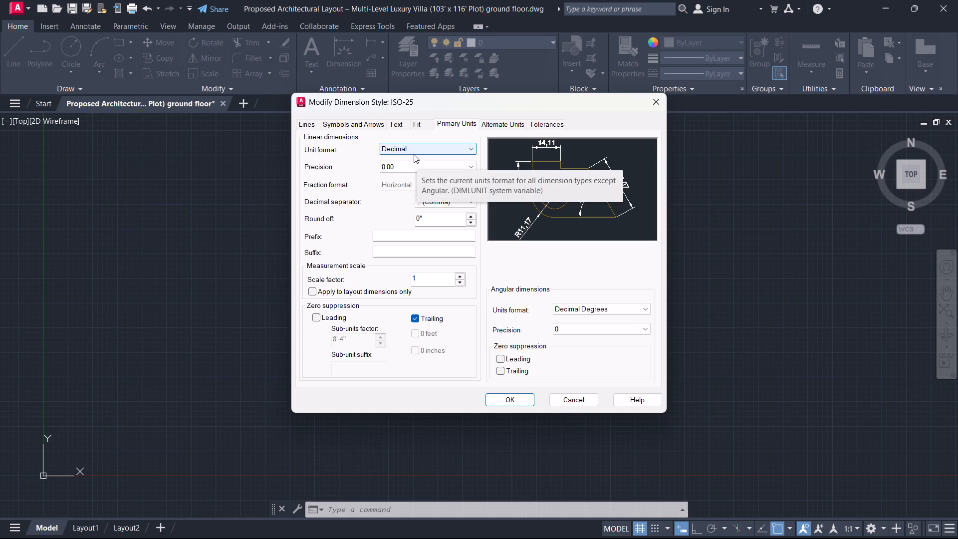
pyautogui.press('Tab')
pyautogui.press('Tab')
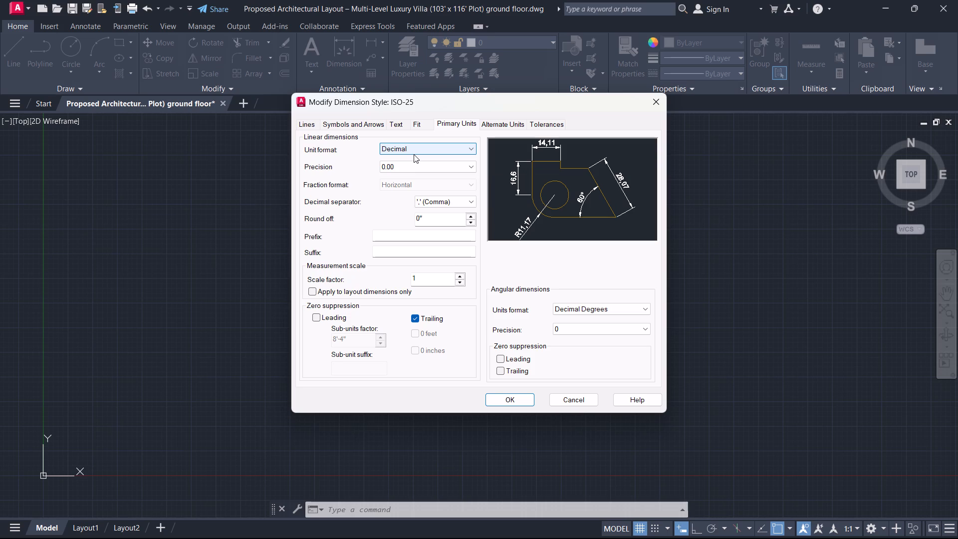
pyautogui.press('Down')
pyautogui.press('Up')
pyautogui.press('Up')
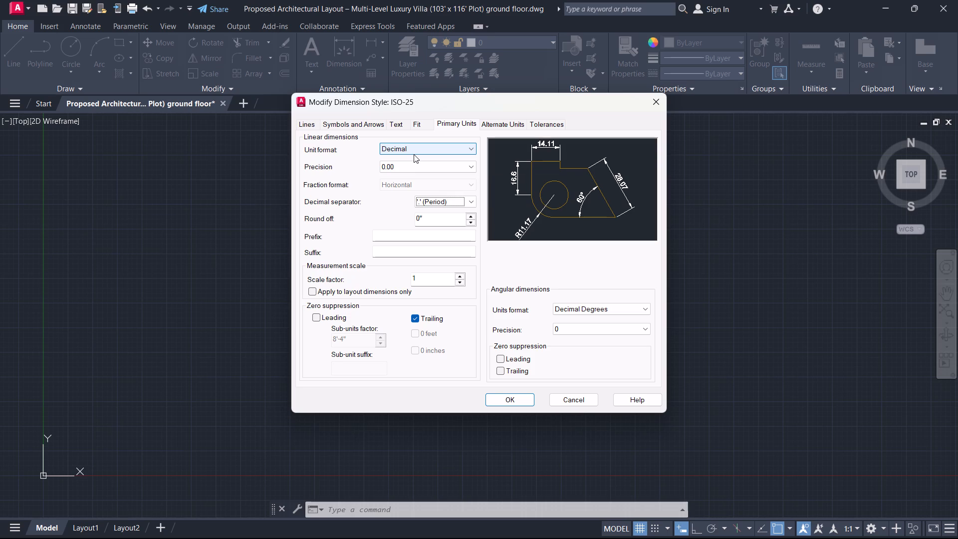
pyautogui.press('Down')
pyautogui.press('Down')
pyautogui.press('Down')
pyautogui.press('Up')
pyautogui.press('Up')
pyautogui.press('Up')
pyautogui.press('Down')
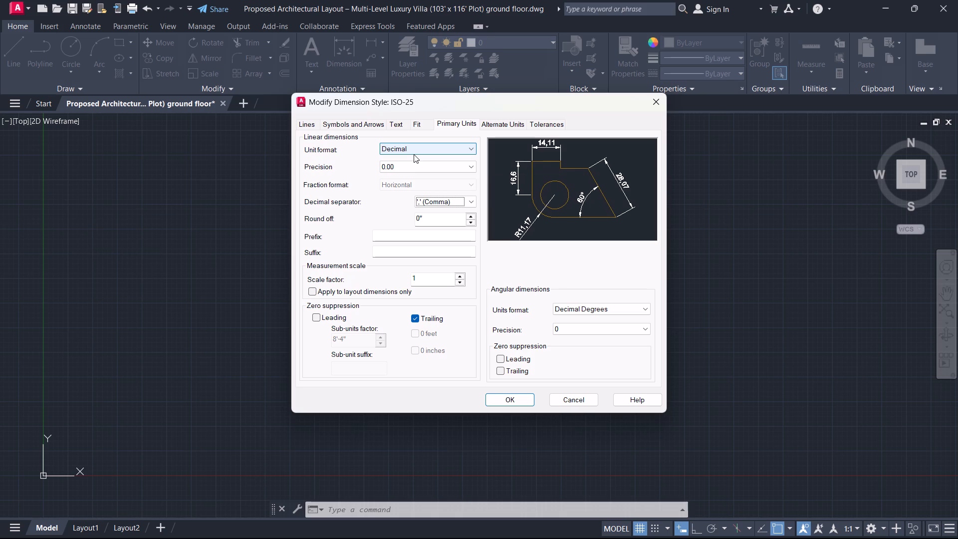
pyautogui.press('Up')
pyautogui.press('Tab')
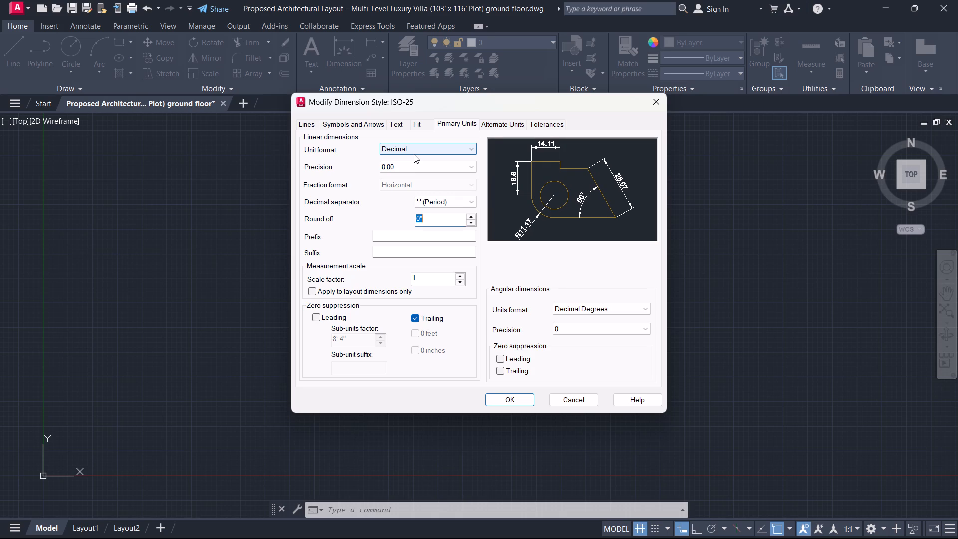
# Review the ISO-25 style's primary units settings, including round off, prefix, suffix, scale factor, zero suppression and angular dimensions.
pyautogui.press('Tab')
pyautogui.press('Tab')
pyautogui.press('Tab')
pyautogui.press('Tab')
pyautogui.press('Tab')
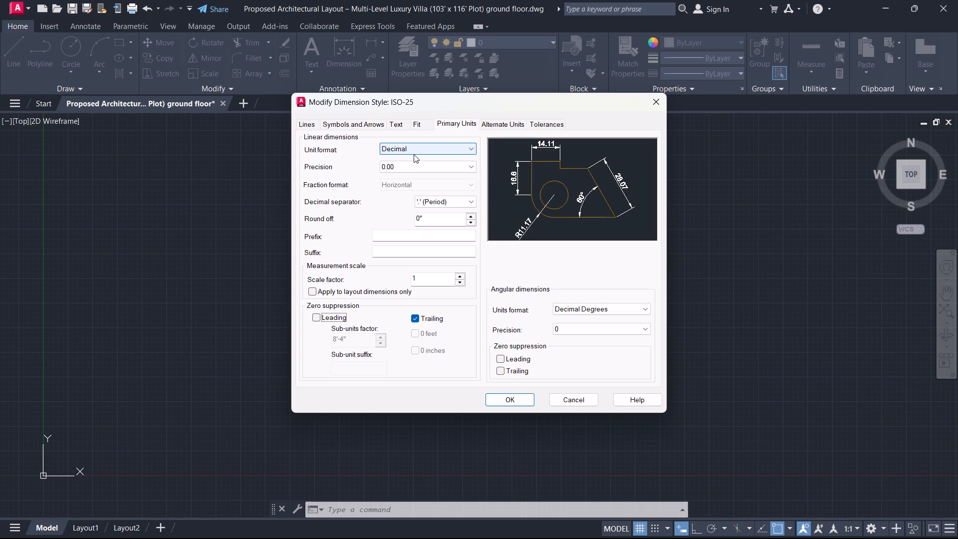
pyautogui.press('Tab')
pyautogui.press('Tab')
pyautogui.press('Tab')
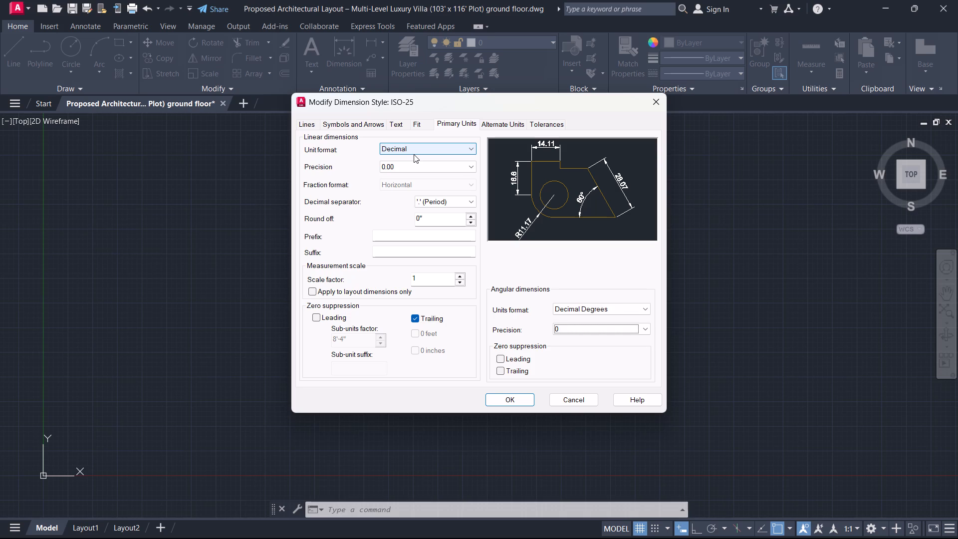
pyautogui.press('Tab')
pyautogui.press('Tab')
pyautogui.press('Tab')
pyautogui.press('Tab')
pyautogui.press('Tab')
pyautogui.press('Tab')
pyautogui.press('Tab')
pyautogui.press('Tab')
pyautogui.press('Tab')
pyautogui.press('Tab')
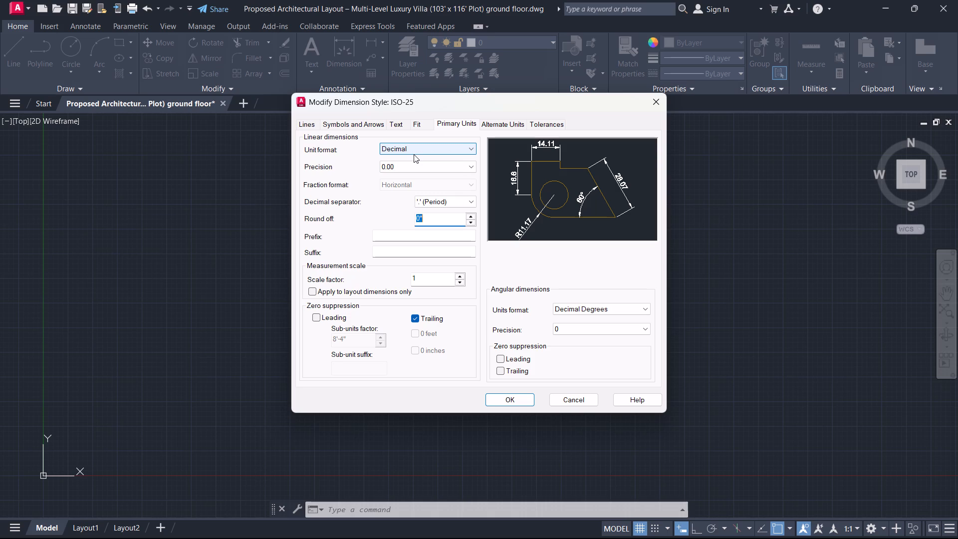
pyautogui.press('Tab')
pyautogui.press('Tab')
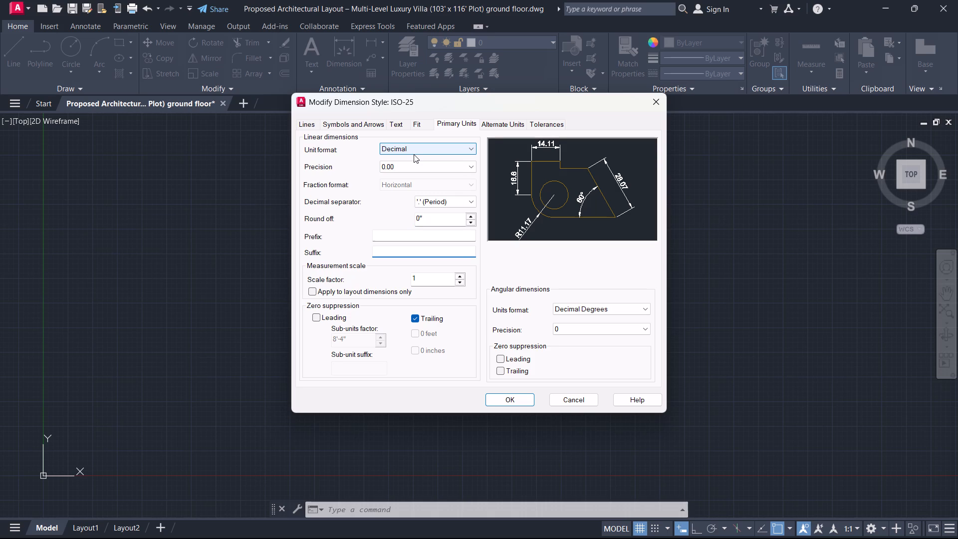
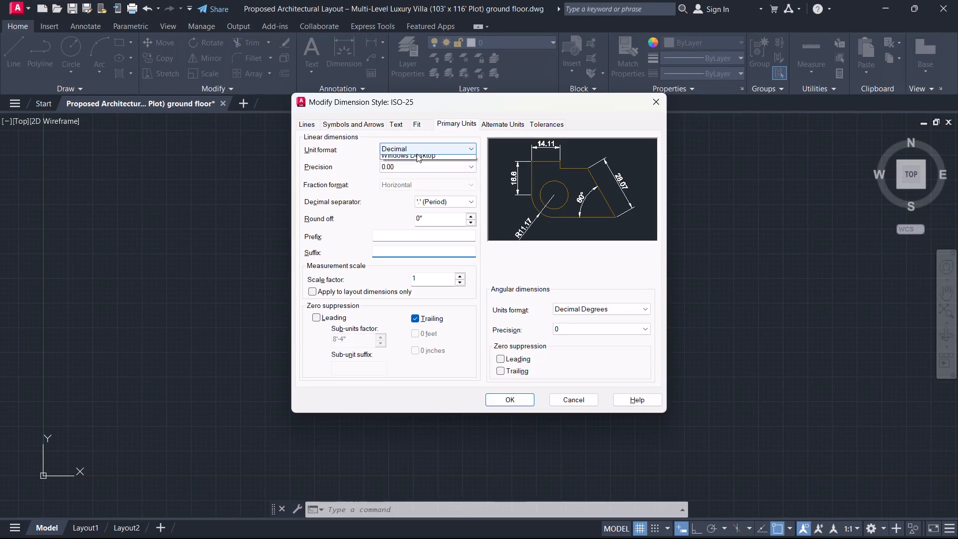
# Set the ISO-25 style's linear dimensions to the Engineering unit format with a precision of 0'-0.0".
pyautogui.click(417, 154)
pyautogui.click(416, 173)
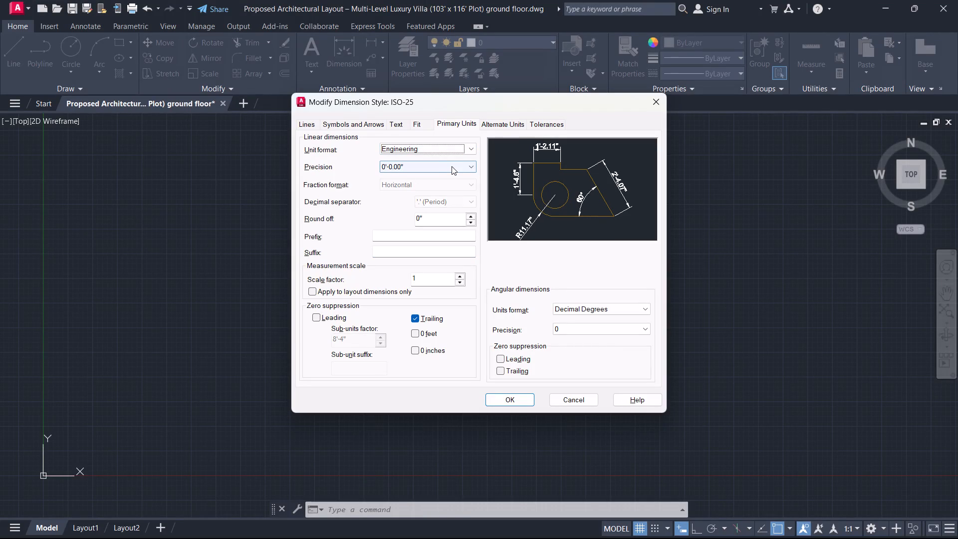
pyautogui.click(453, 166)
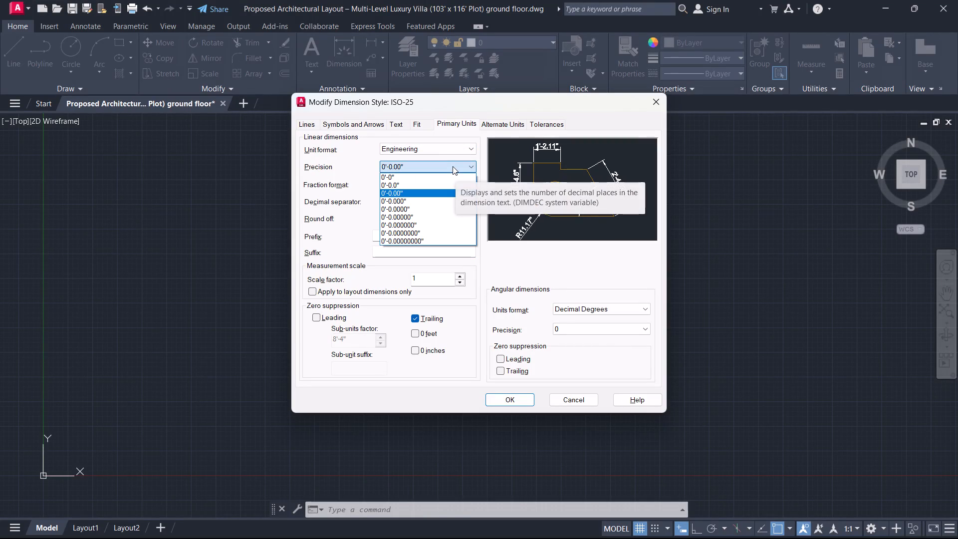
pyautogui.click(432, 188)
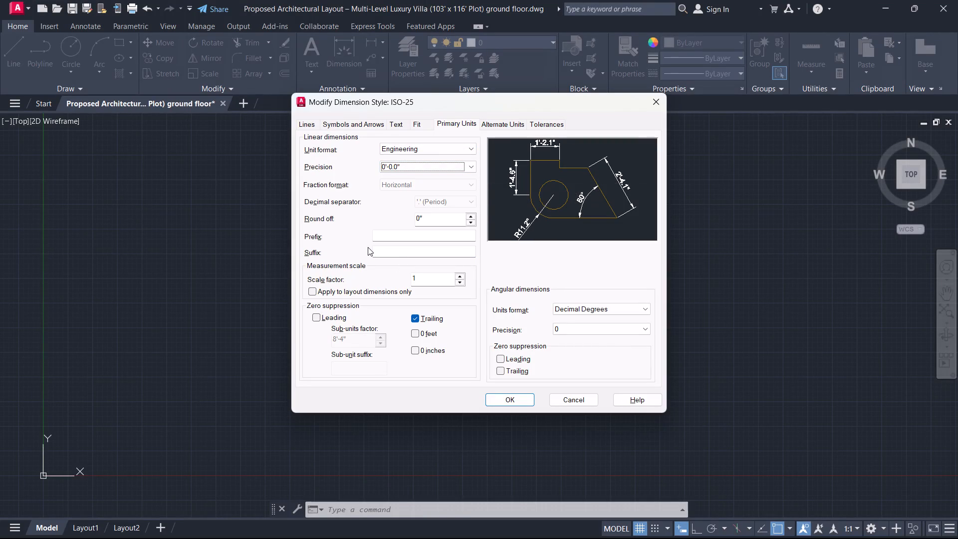
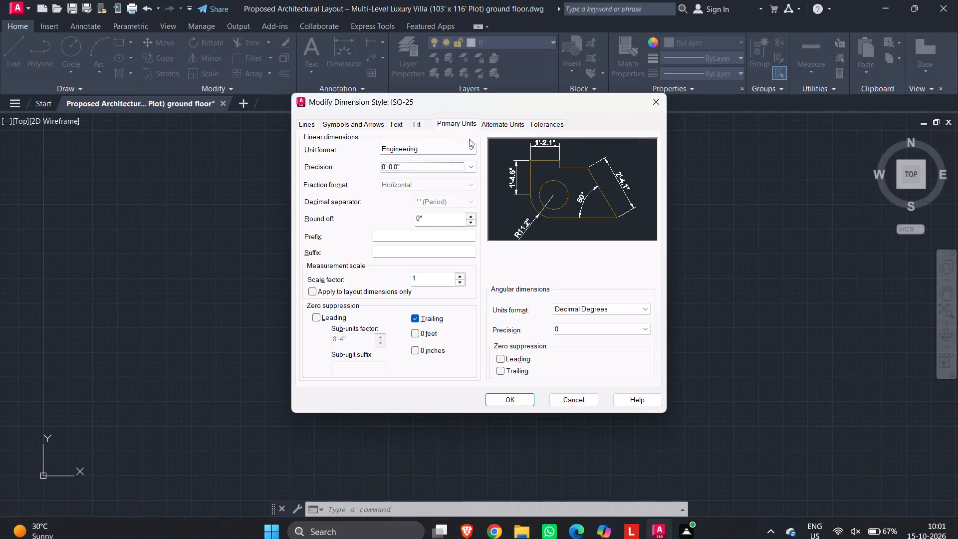
# Set the ISO-25 dimension style's text height to 8".
pyautogui.click(515, 363)
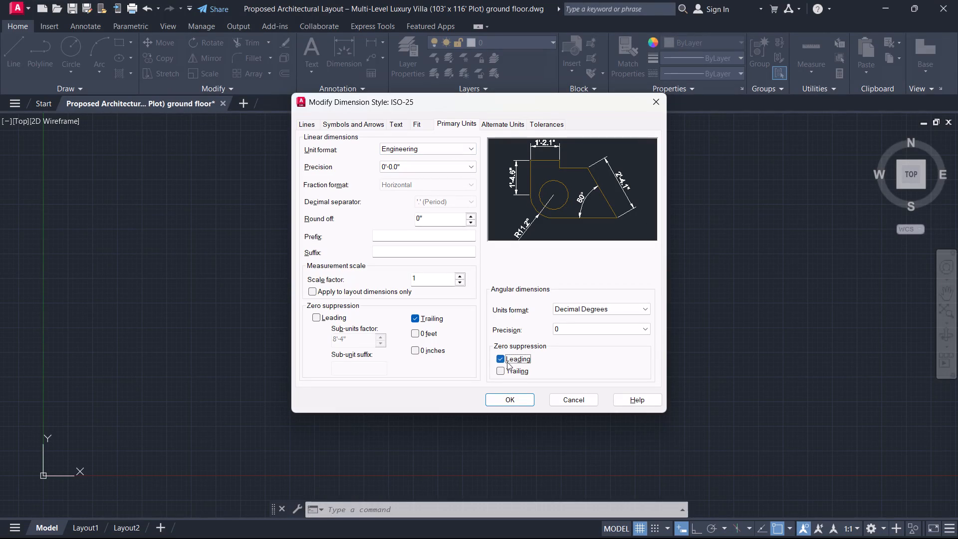
pyautogui.click(507, 362)
pyautogui.click(391, 122)
pyautogui.moveTo(442, 210); pyautogui.dragTo(409, 215)
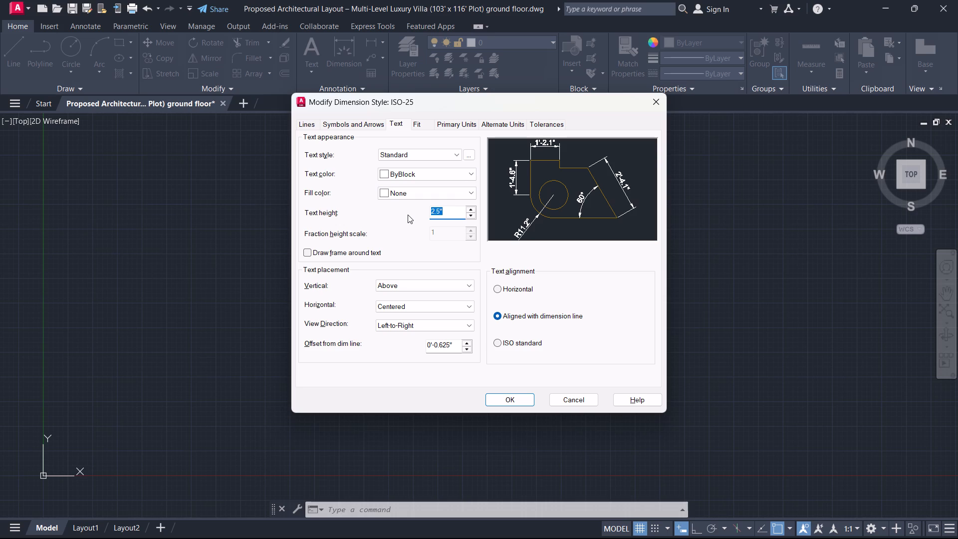
pyautogui.click(473, 208)
pyautogui.click(473, 208)
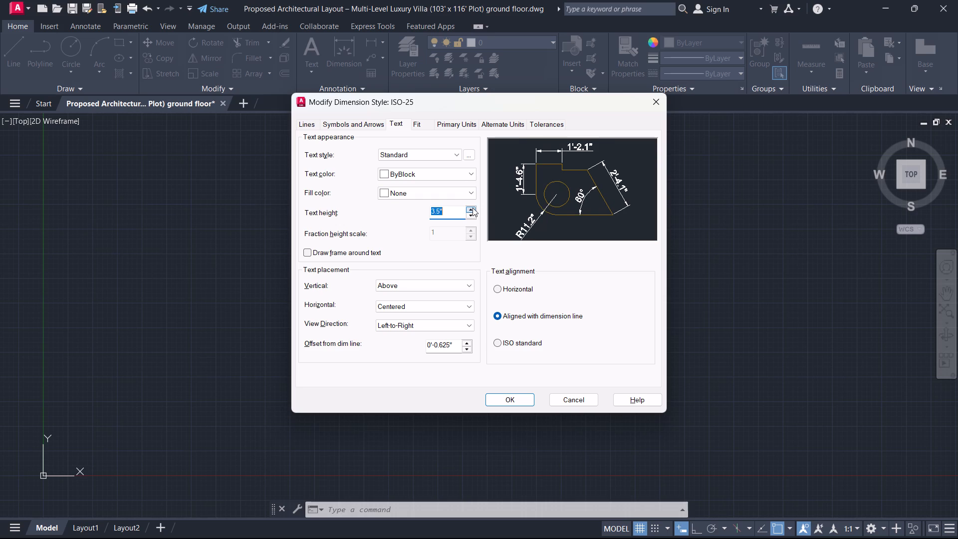
pyautogui.click(473, 208)
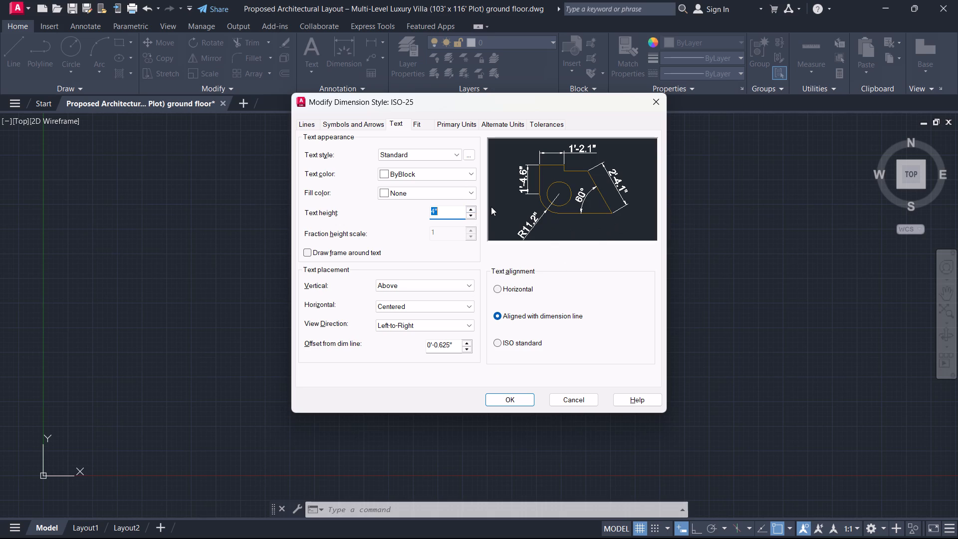
pyautogui.press('Up')
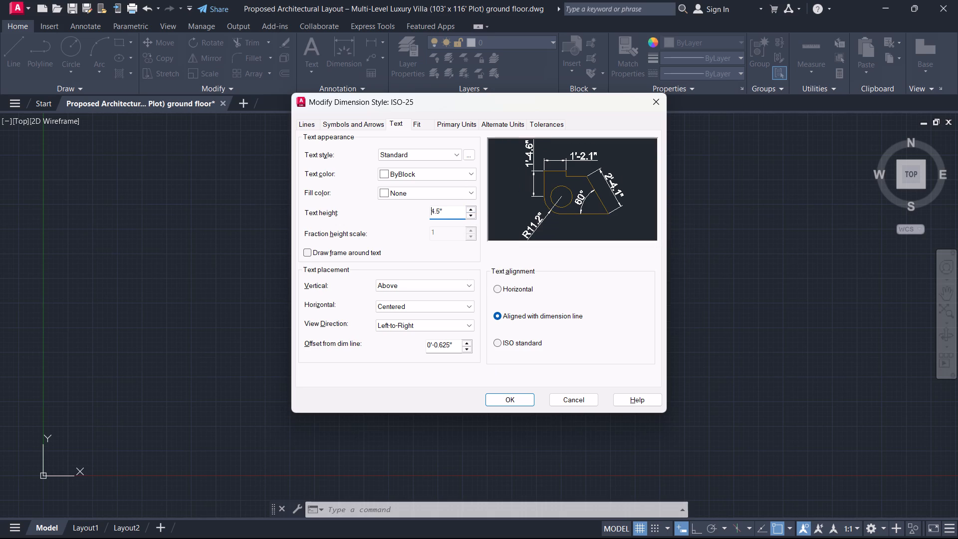
pyautogui.press('Up')
pyautogui.press('Up')
pyautogui.press('Up')
pyautogui.press('Up')
pyautogui.press('Up')
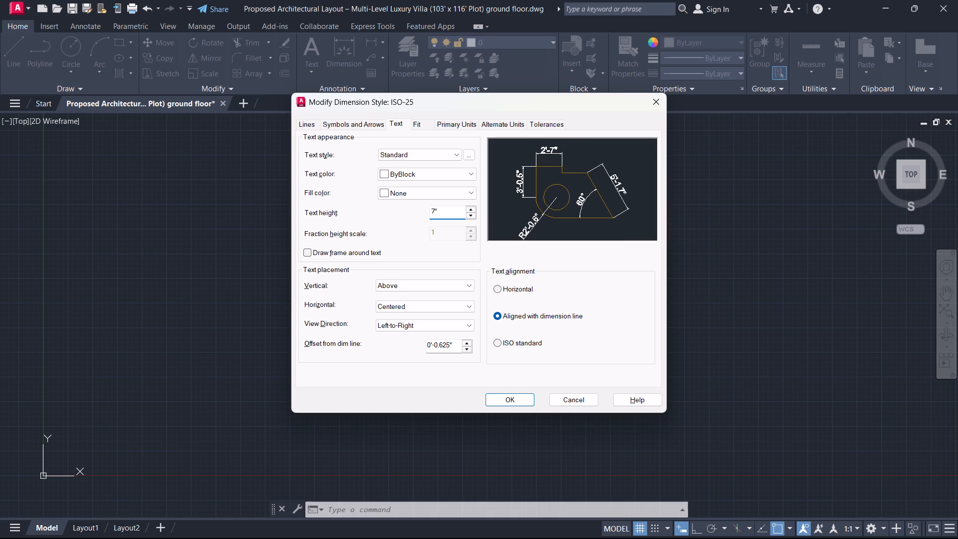
pyautogui.press('Up')
pyautogui.press('Up')
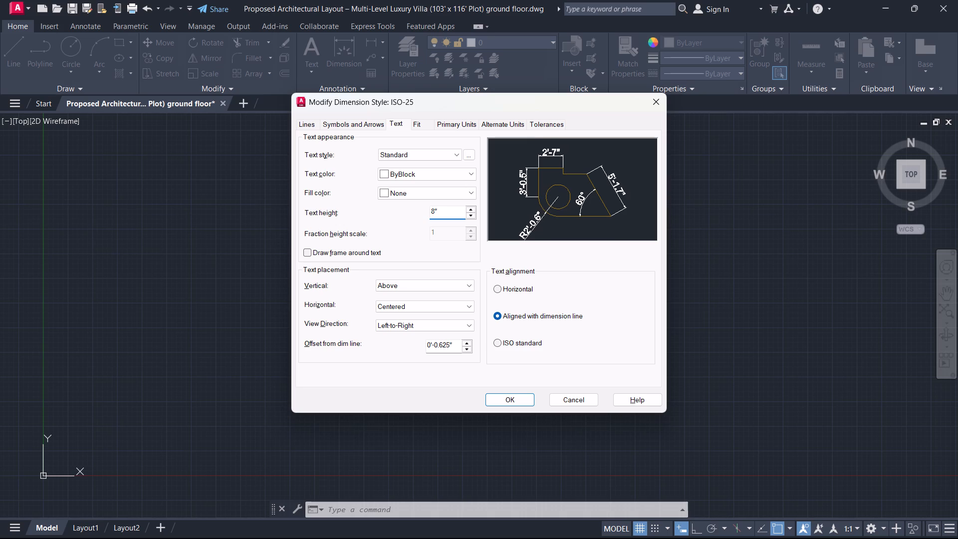
pyautogui.press('Return')
# Set the dimension text alignment to Horizontal, save the ISO-25 style and close the Dimension Style Manager.
pyautogui.click(517, 289)
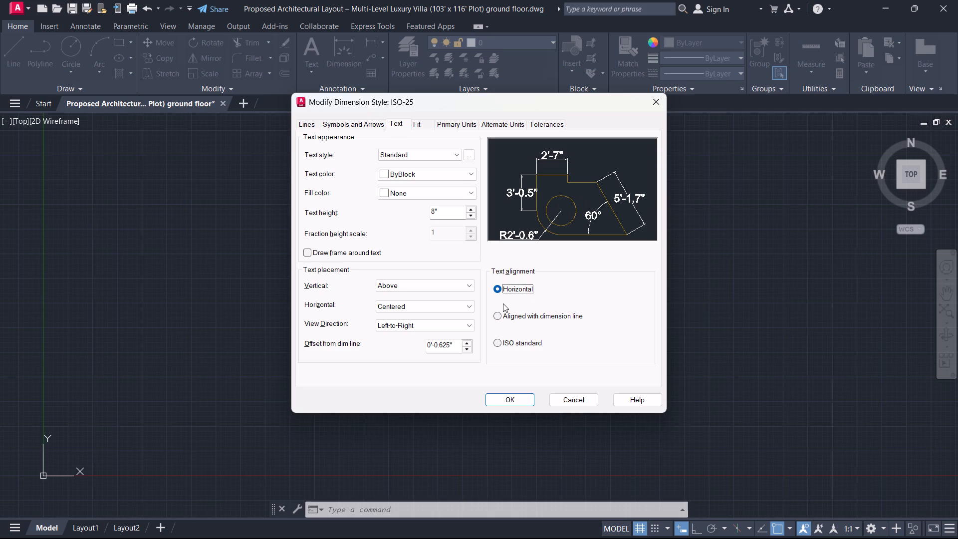
pyautogui.click(521, 394)
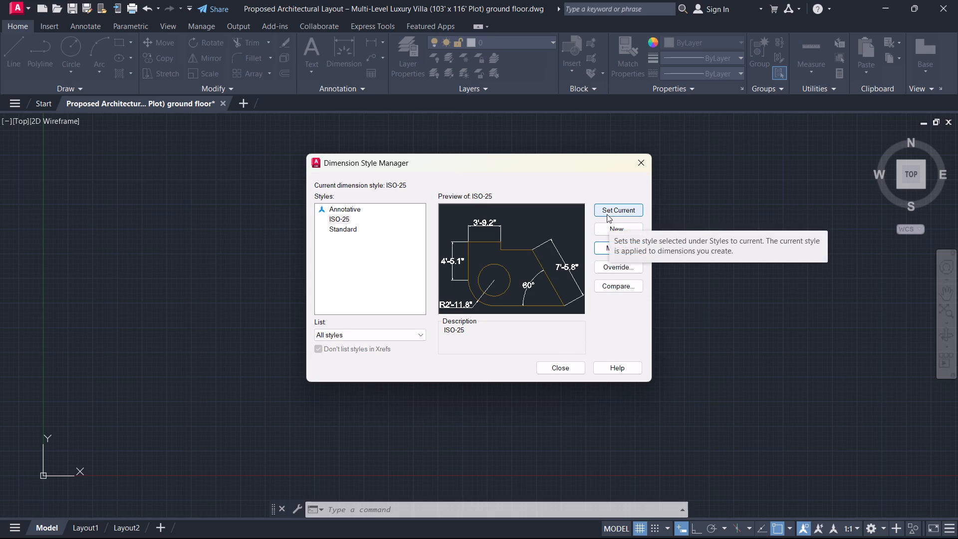
pyautogui.click(567, 369)
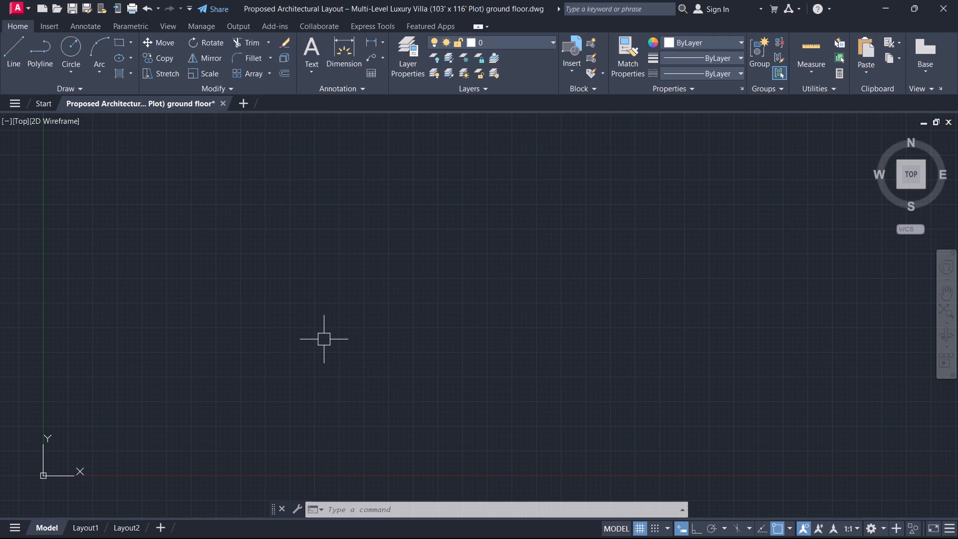
# Draw a vertical line 11'5" long downward in the empty drawing, with ortho on and object snap off.
pyautogui.write('l')
pyautogui.press('space')
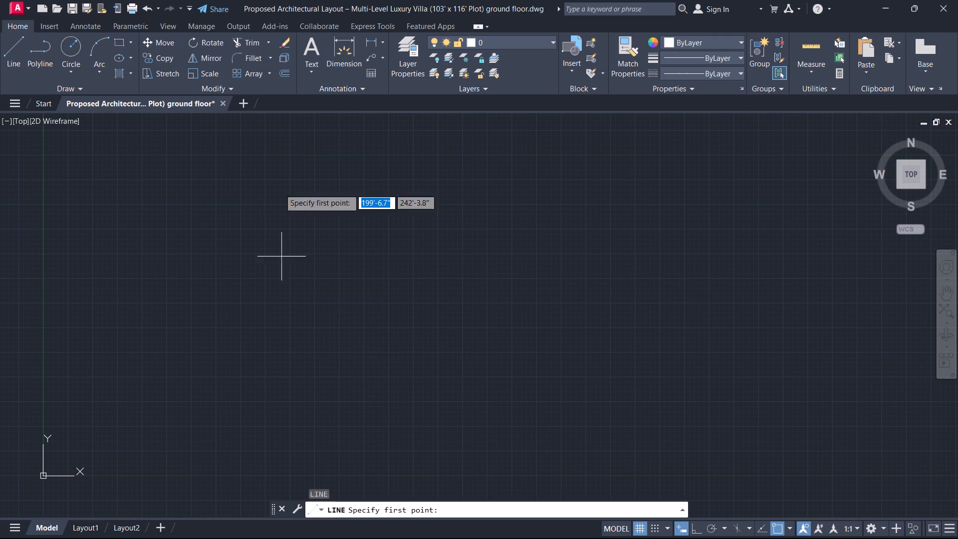
pyautogui.scroll(-3, 355, 197)
pyautogui.moveTo(351, 194); pyautogui.dragTo(335, 424, button='middle')
pyautogui.moveTo(394, 247); pyautogui.dragTo(413, 383, button='middle')
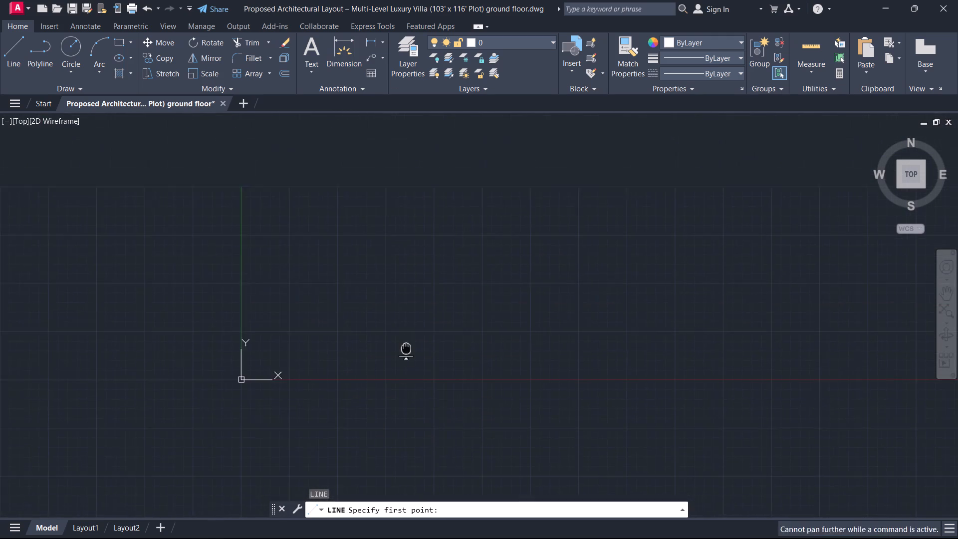
pyautogui.moveTo(413, 383); pyautogui.dragTo(416, 410, button='middle')
pyautogui.scroll(1, 419, 410)
pyautogui.moveTo(318, 227); pyautogui.dragTo(470, 447, button='middle')
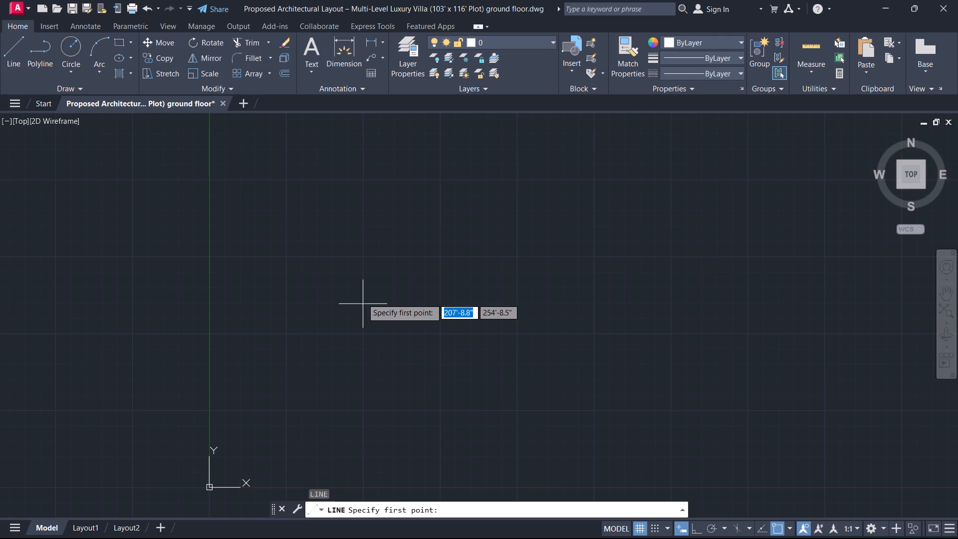
pyautogui.click(362, 293)
pyautogui.press('F8')
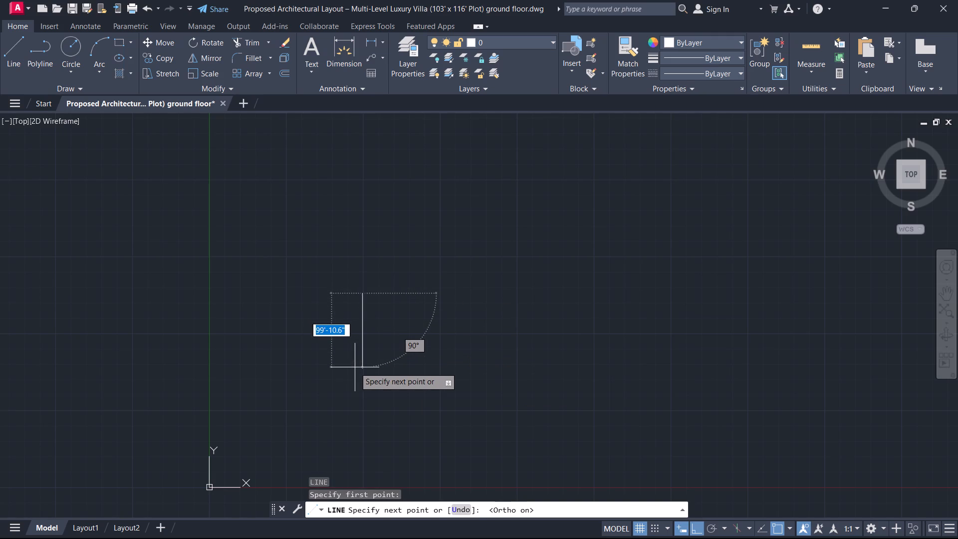
pyautogui.press('F3')
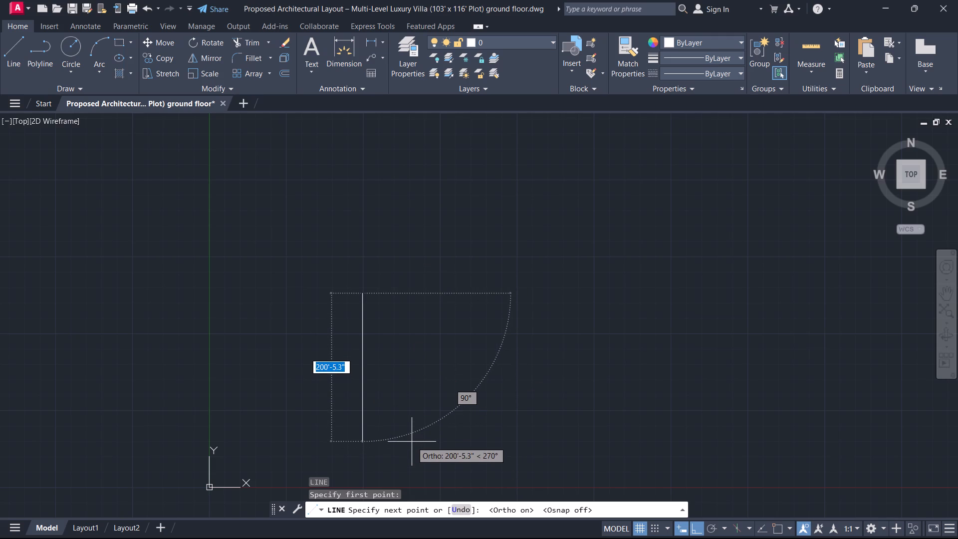
pyautogui.write("11'5")
pyautogui.press('Return')
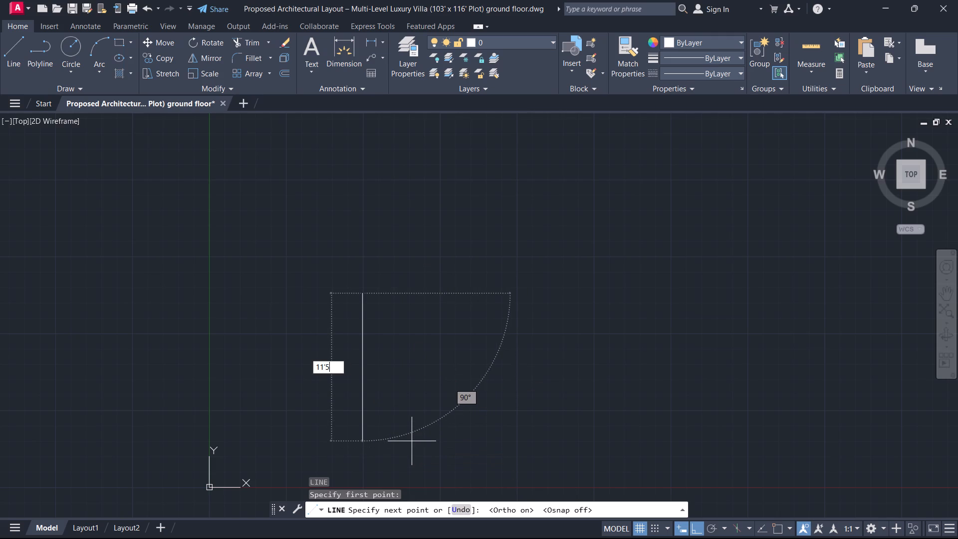
pyautogui.press('Escape')
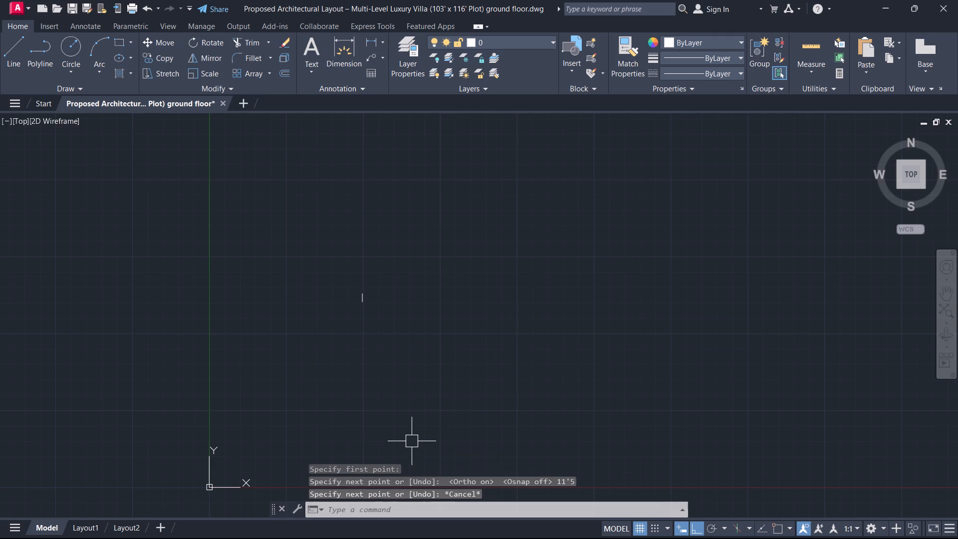
# Offset the vertical line 7' to its right side to form the opposite side of the room.
pyautogui.write('o')
pyautogui.press('space')
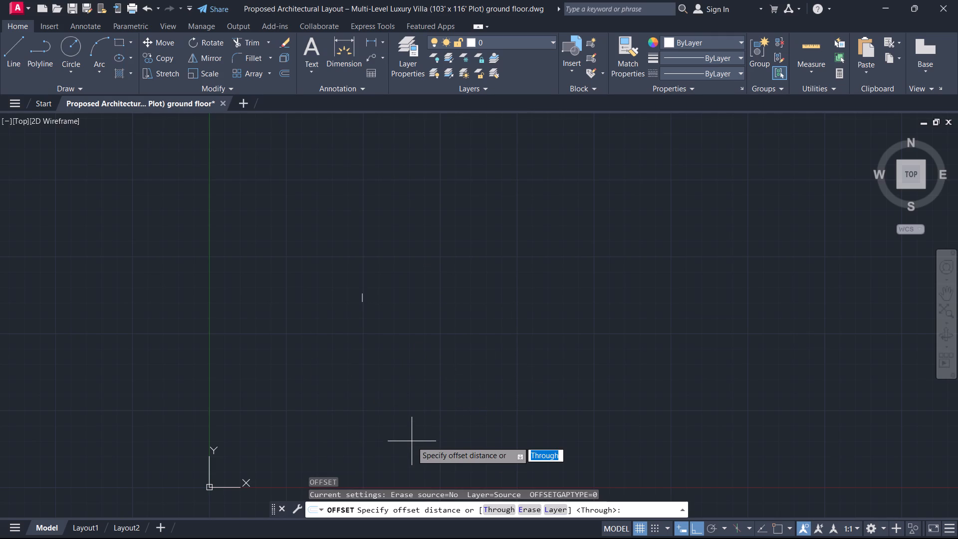
pyautogui.write("7'")
pyautogui.press('Return')
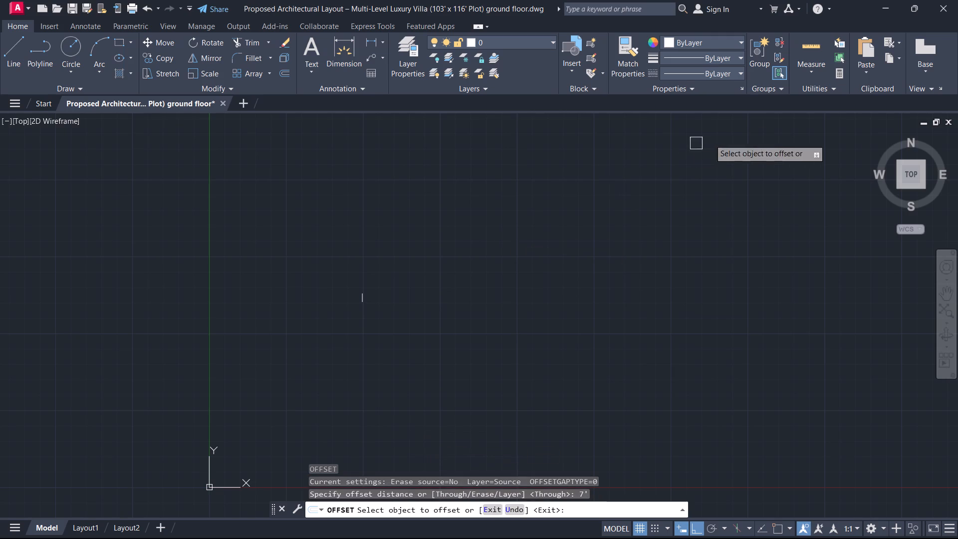
pyautogui.scroll(1, 336, 308)
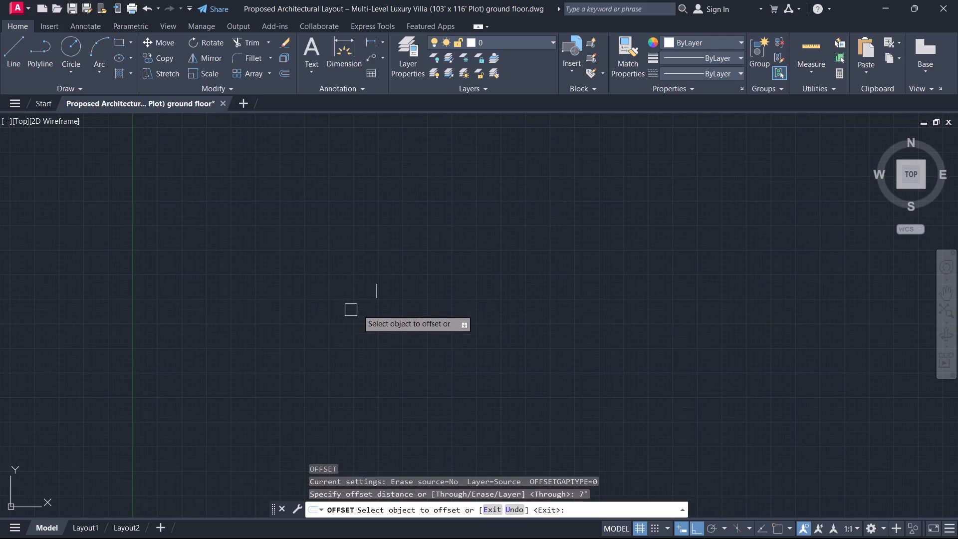
pyautogui.scroll(3, 386, 287)
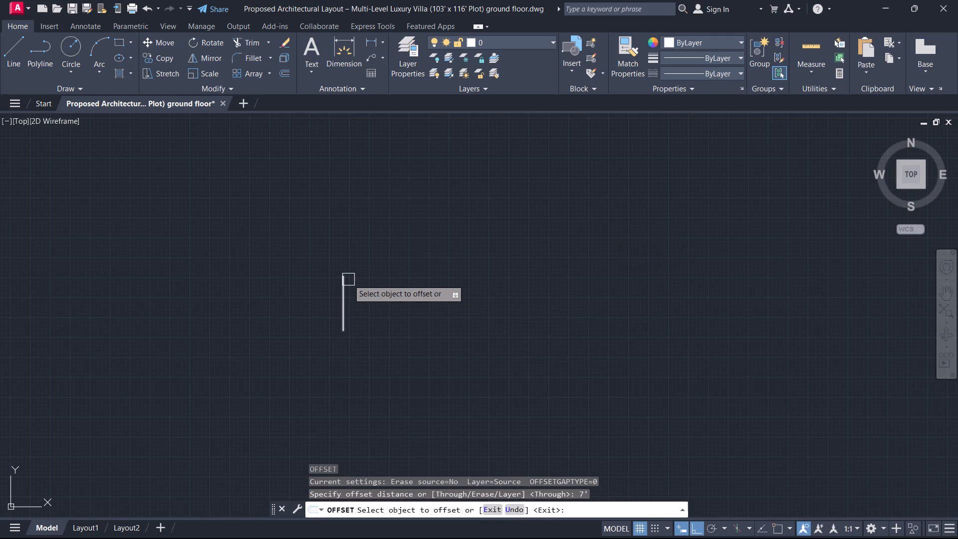
pyautogui.click(344, 302)
pyautogui.click(385, 301)
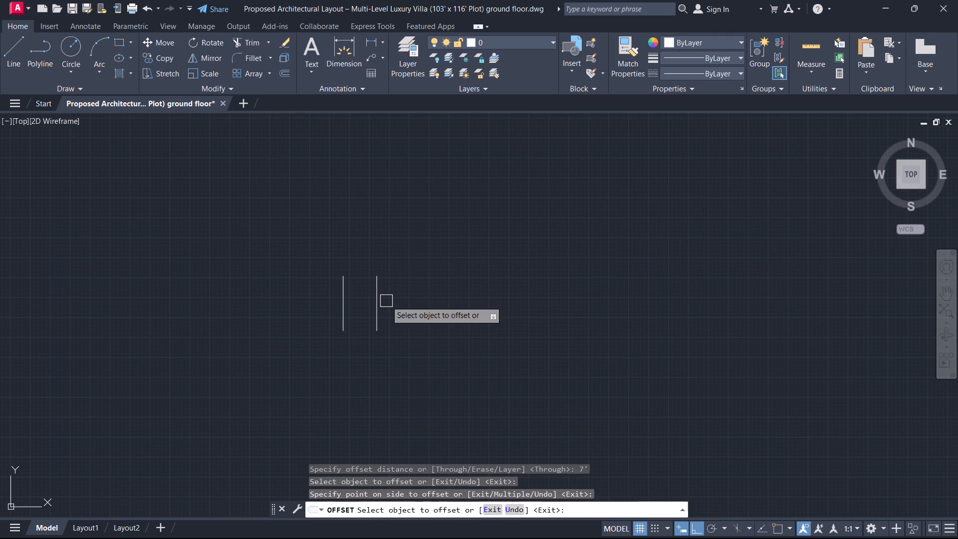
pyautogui.rightClick(386, 301)
pyautogui.click(418, 317)
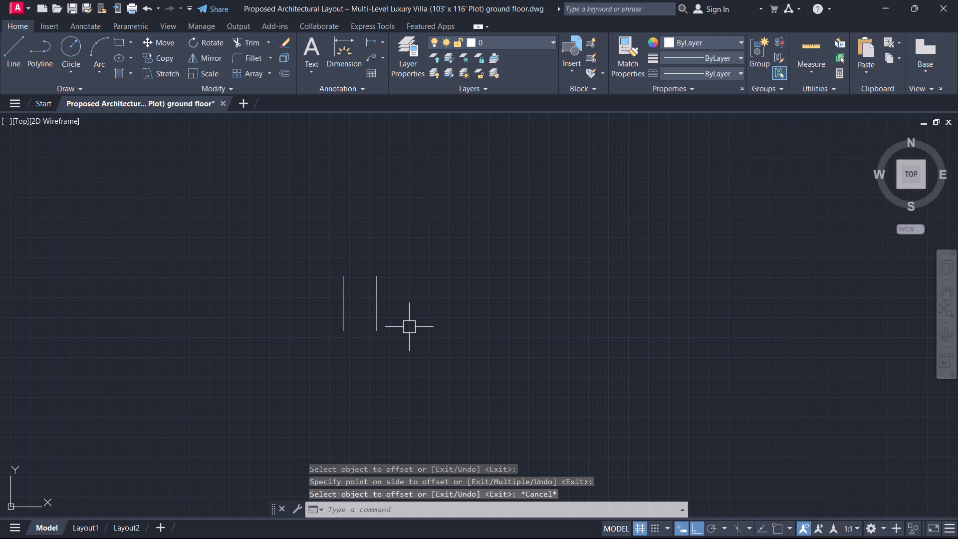
# Offset both vertical lines 9" outward to give each side wall its thickness.
pyautogui.write('o')
pyautogui.press('space')
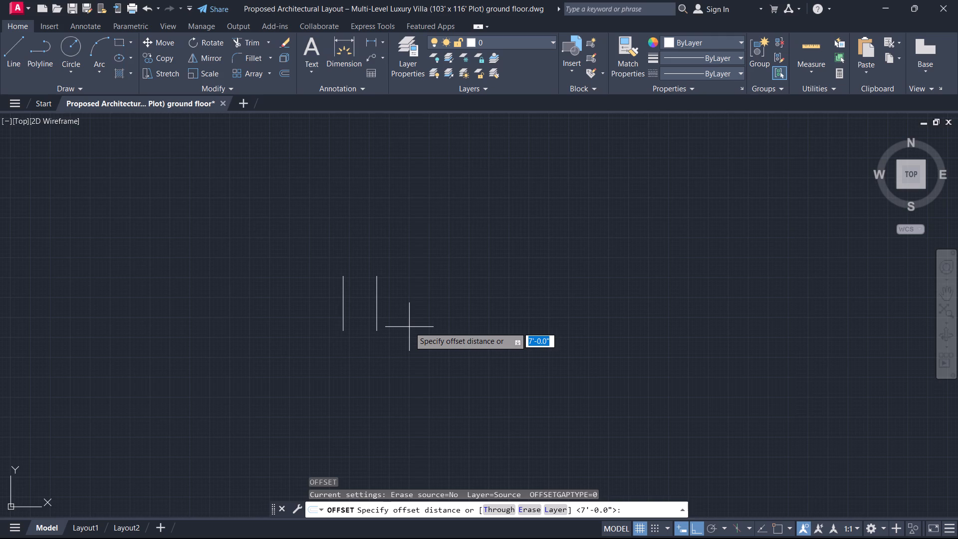
pyautogui.press('9')
pyautogui.press('Return')
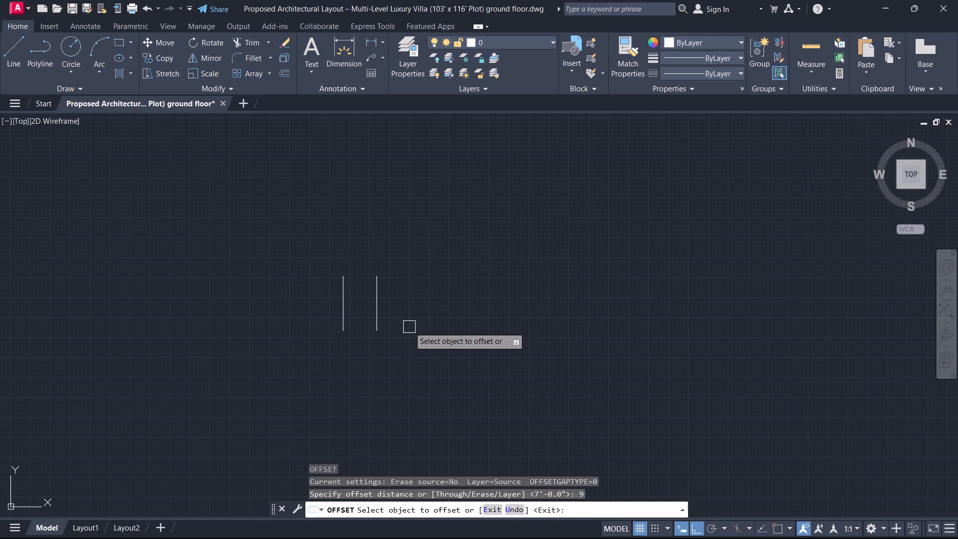
pyautogui.click(373, 325)
pyautogui.click(401, 341)
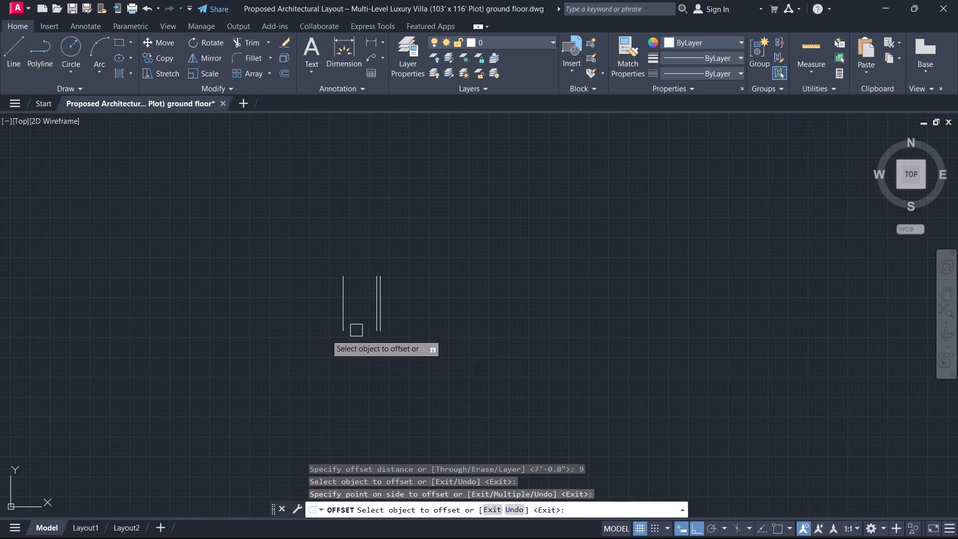
pyautogui.click(342, 324)
pyautogui.click(308, 304)
pyautogui.moveTo(305, 303); pyautogui.dragTo(306, 321, button='right')
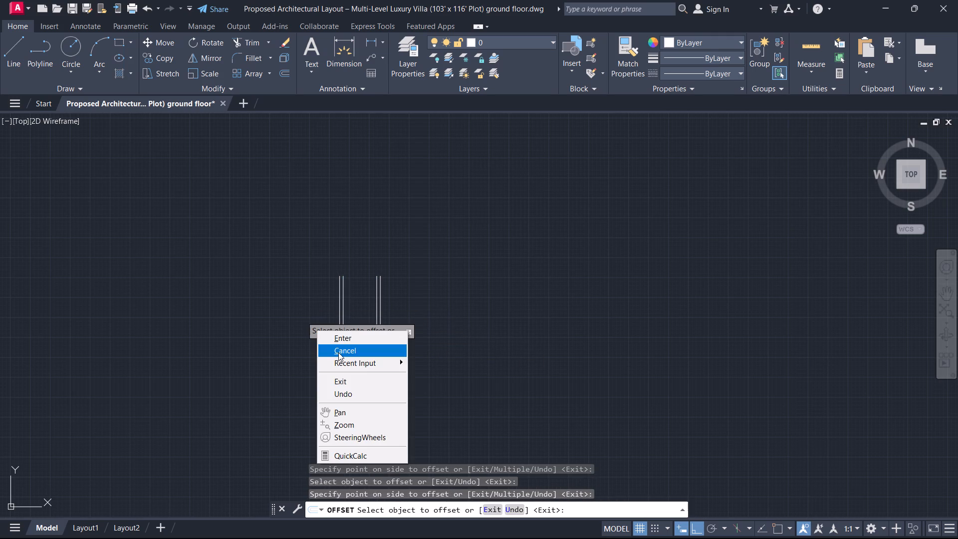
pyautogui.click(339, 353)
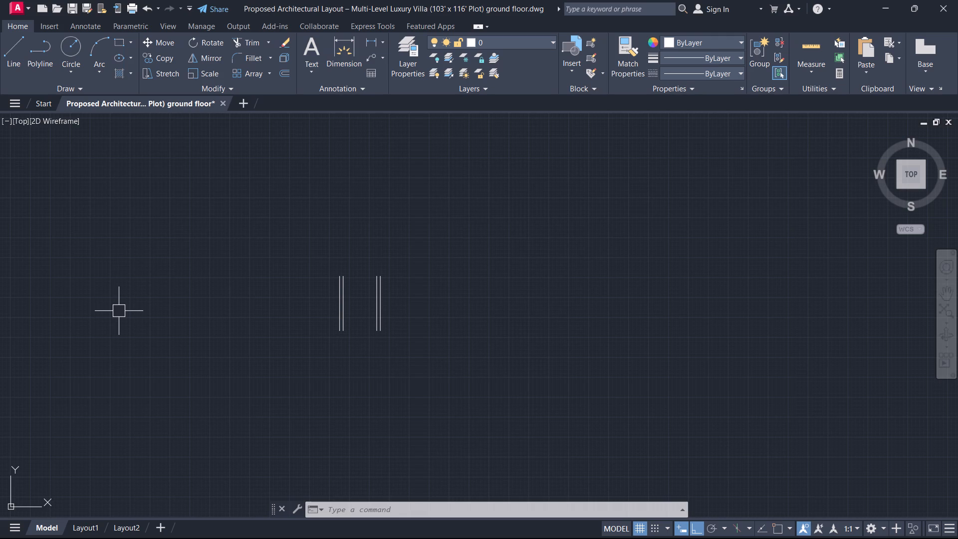
# Turn object snap on and draw a horizontal line joining the top endpoints of the two inner wall lines.
pyautogui.scroll(3, 367, 320)
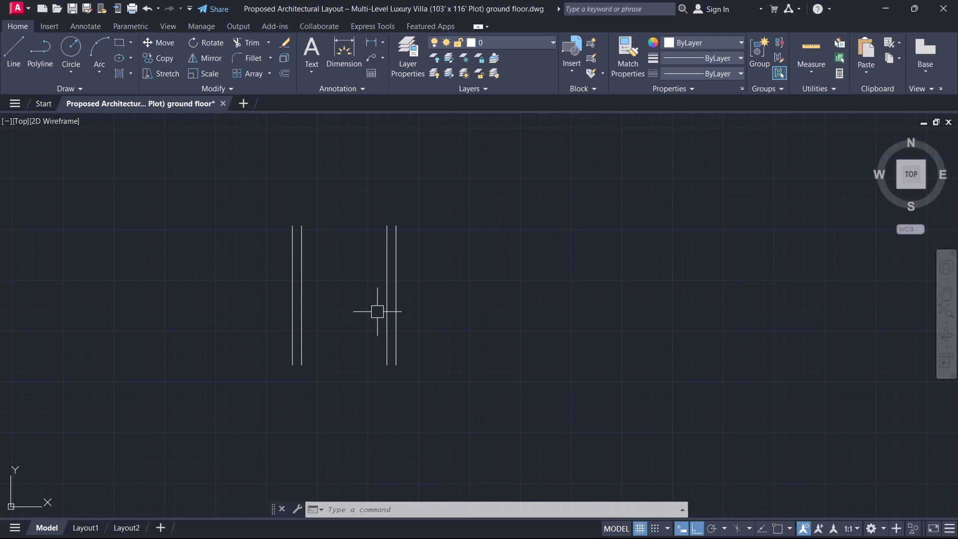
pyautogui.write('l')
pyautogui.press('space')
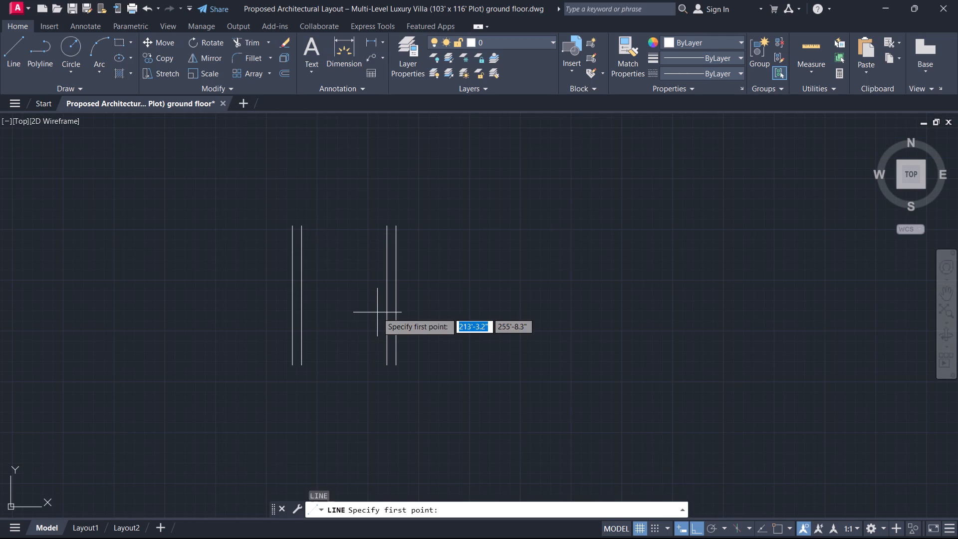
pyautogui.scroll(2, 298, 209)
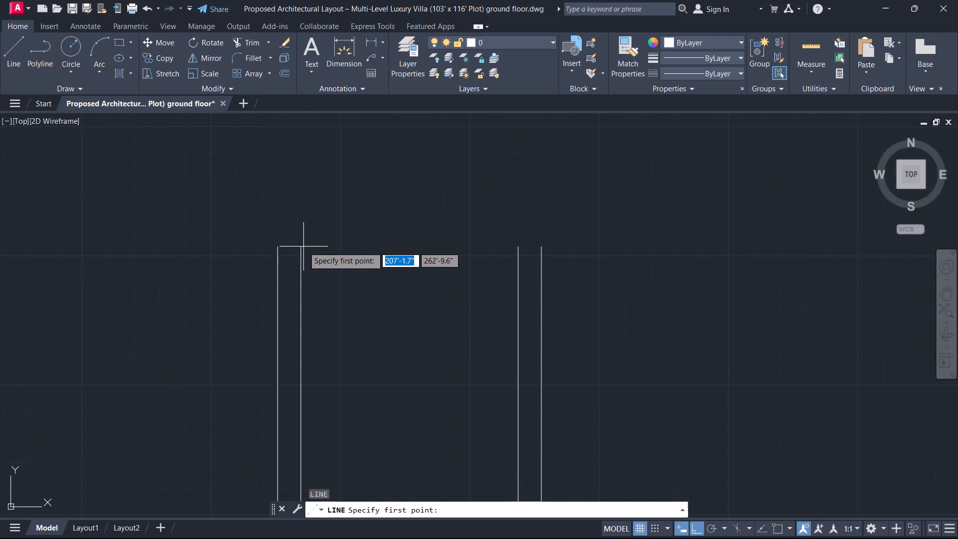
pyautogui.press('F3')
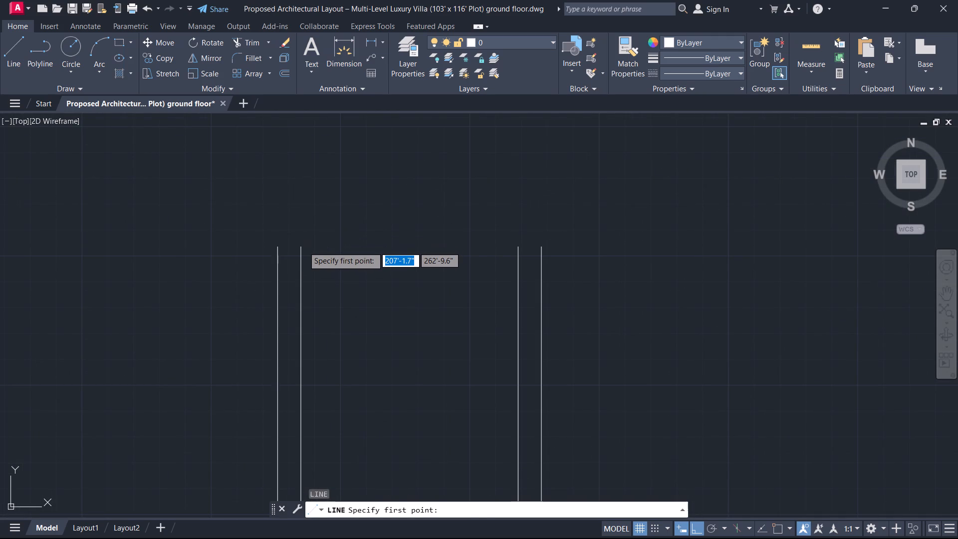
pyautogui.click(304, 247)
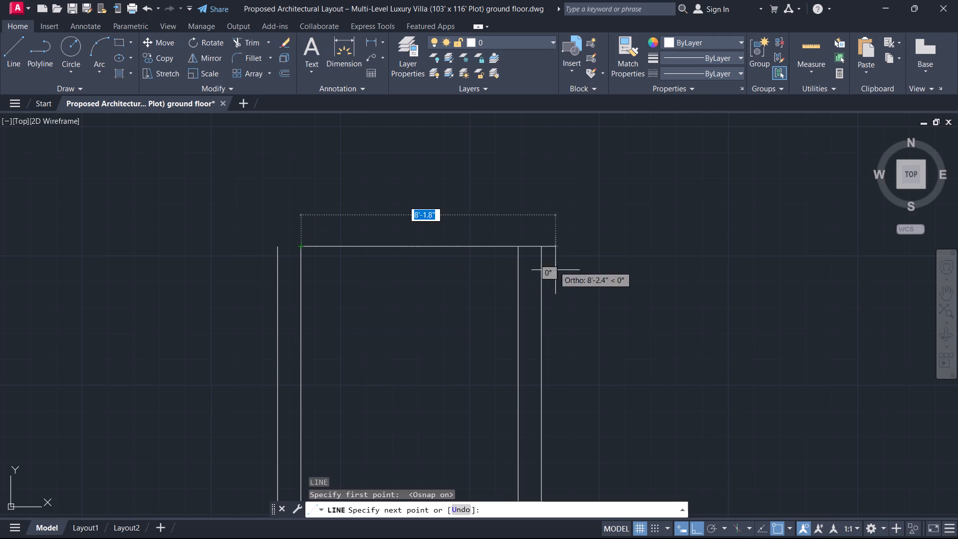
pyautogui.click(518, 250)
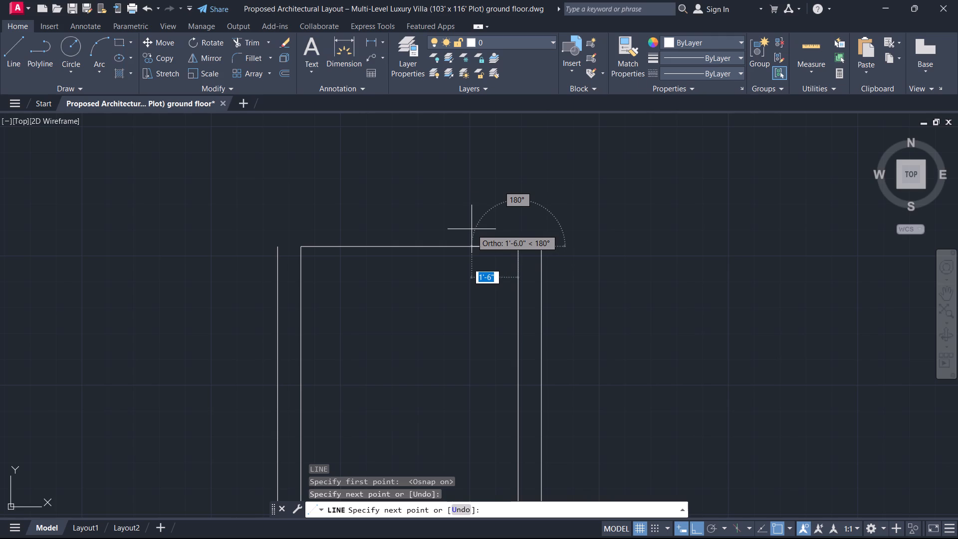
pyautogui.rightClick(542, 283)
pyautogui.click(567, 304)
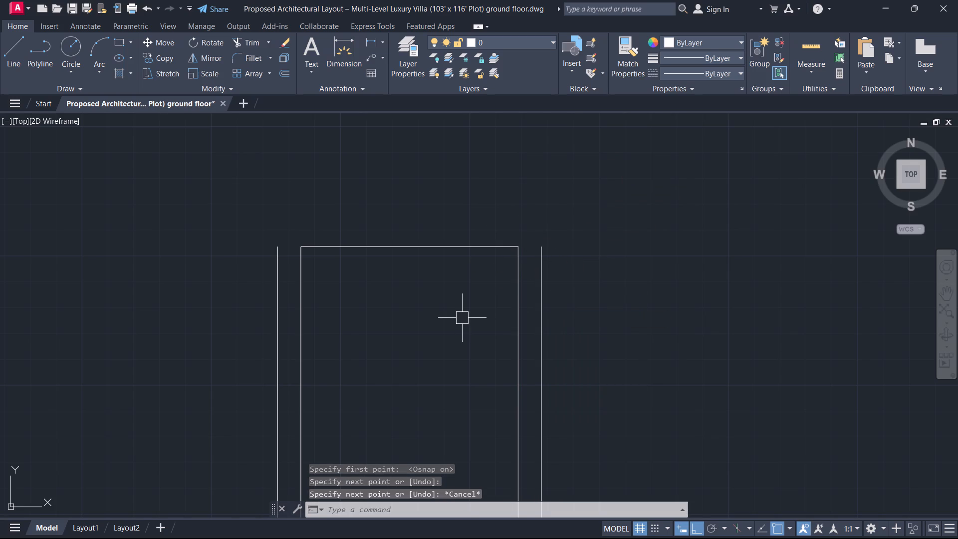
# Offset the room's top line 9" upward to give the top wall its thickness.
pyautogui.write('o 9')
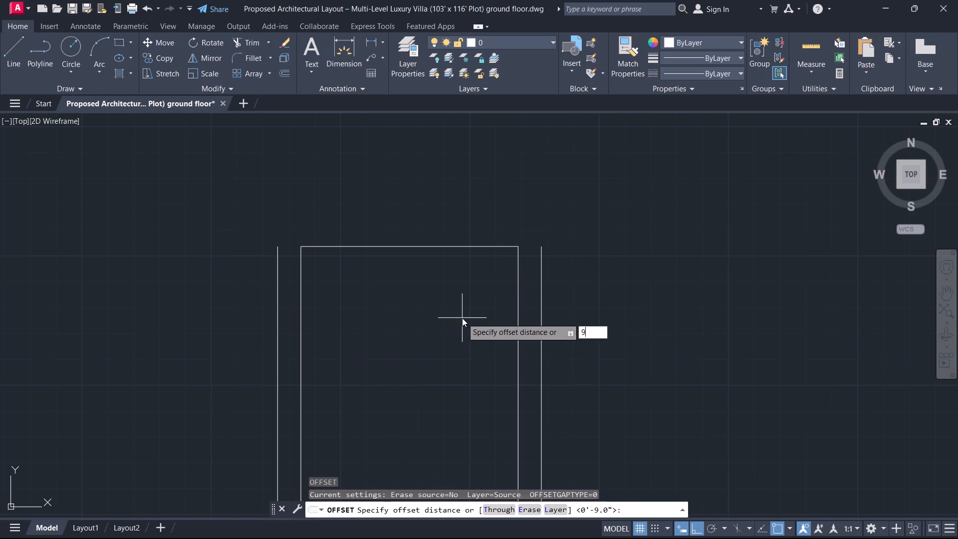
pyautogui.press('Return')
pyautogui.click(460, 245)
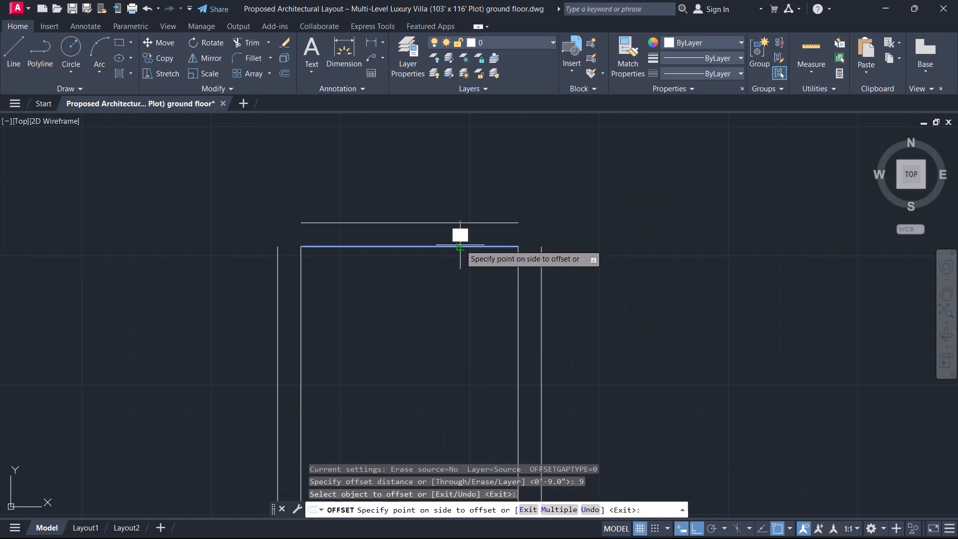
pyautogui.click(454, 191)
pyautogui.rightClick(454, 188)
pyautogui.click(479, 209)
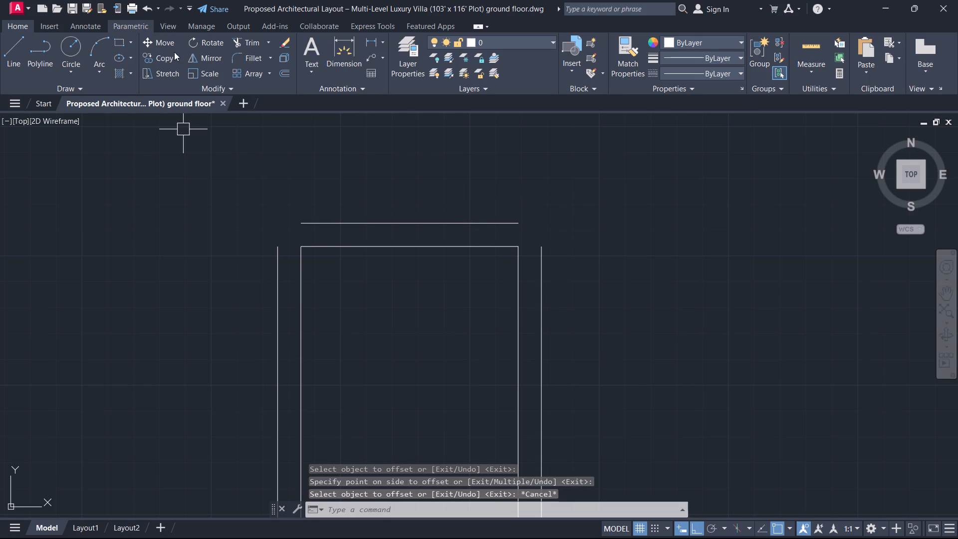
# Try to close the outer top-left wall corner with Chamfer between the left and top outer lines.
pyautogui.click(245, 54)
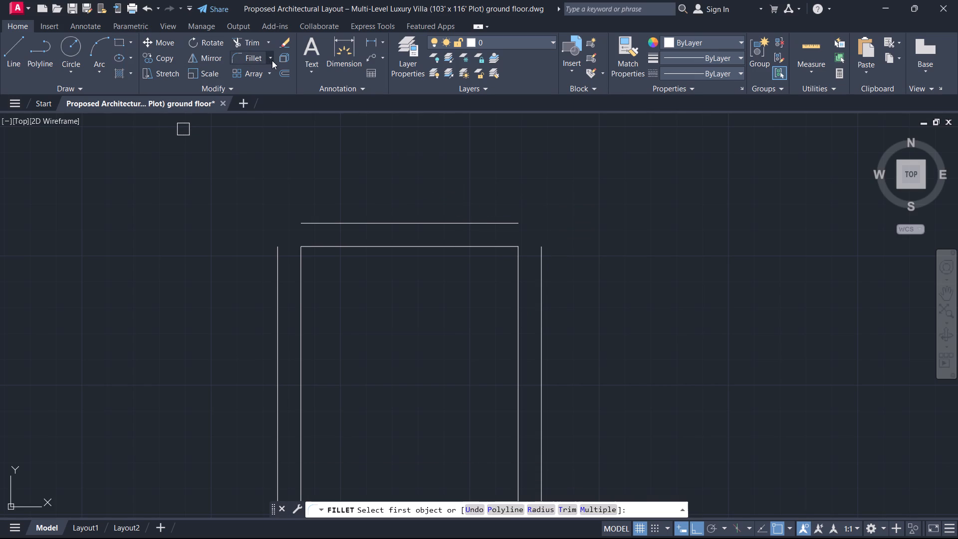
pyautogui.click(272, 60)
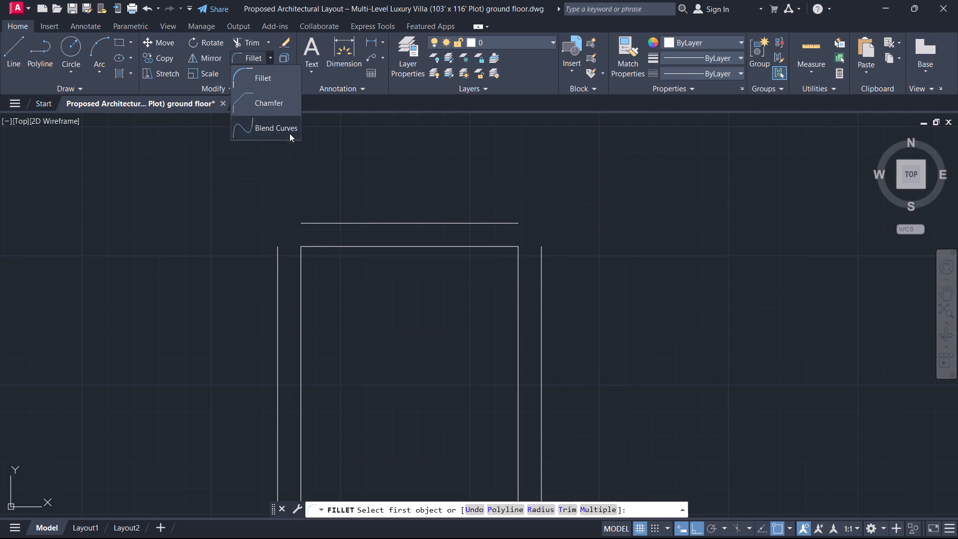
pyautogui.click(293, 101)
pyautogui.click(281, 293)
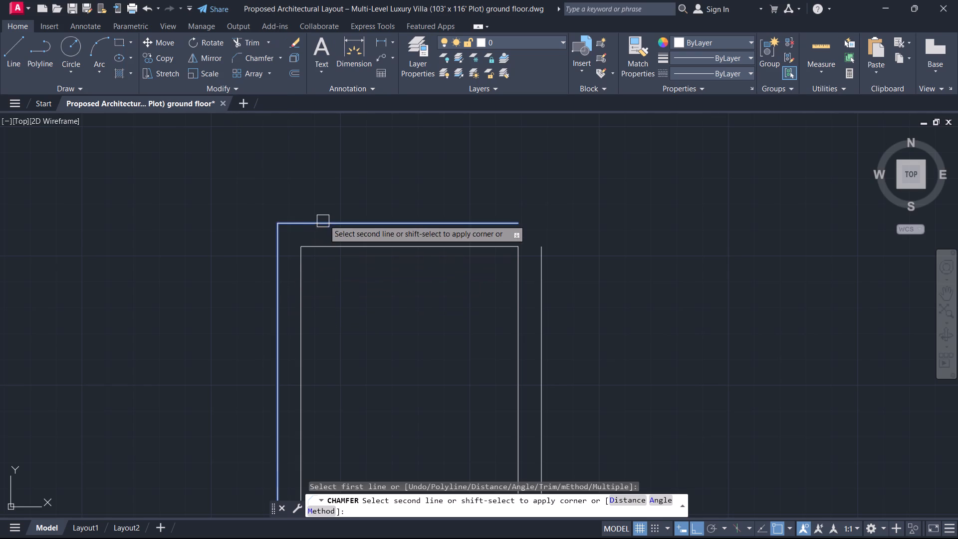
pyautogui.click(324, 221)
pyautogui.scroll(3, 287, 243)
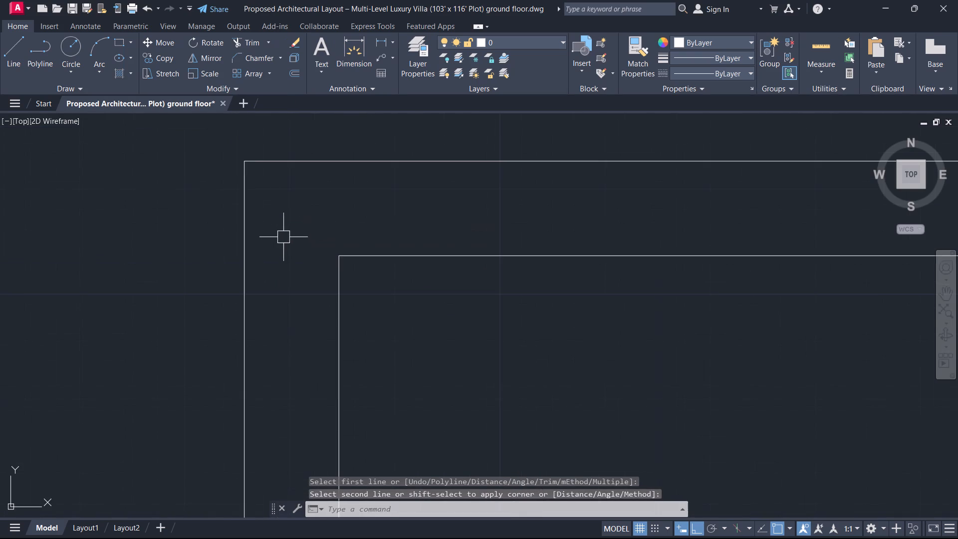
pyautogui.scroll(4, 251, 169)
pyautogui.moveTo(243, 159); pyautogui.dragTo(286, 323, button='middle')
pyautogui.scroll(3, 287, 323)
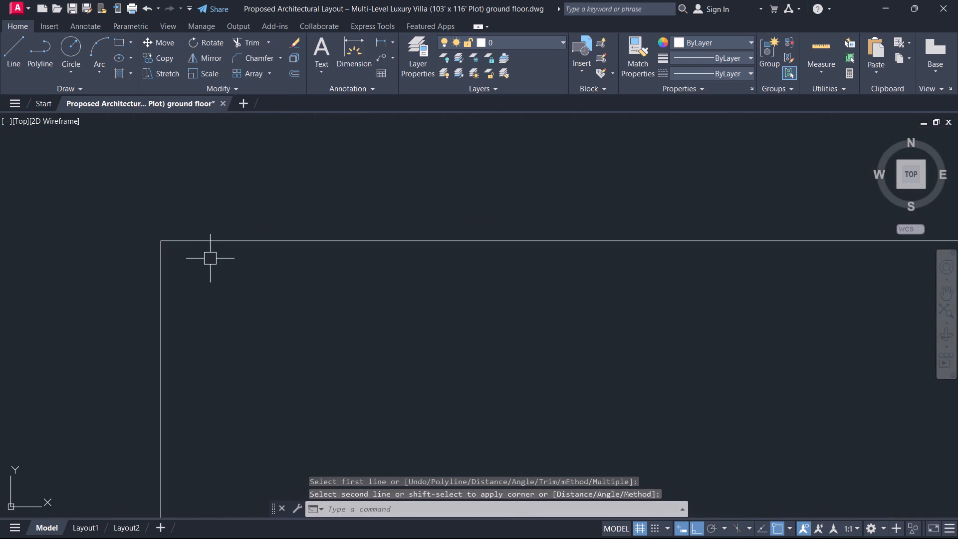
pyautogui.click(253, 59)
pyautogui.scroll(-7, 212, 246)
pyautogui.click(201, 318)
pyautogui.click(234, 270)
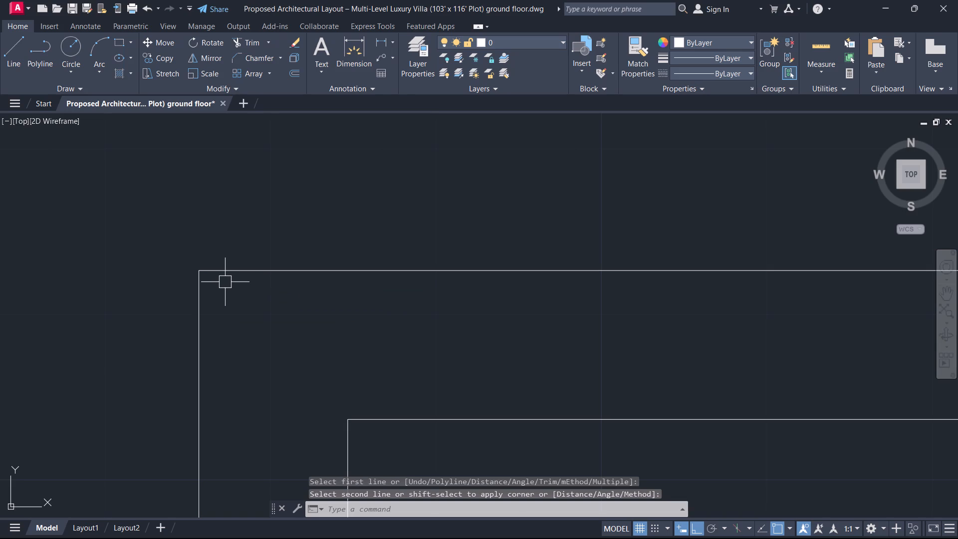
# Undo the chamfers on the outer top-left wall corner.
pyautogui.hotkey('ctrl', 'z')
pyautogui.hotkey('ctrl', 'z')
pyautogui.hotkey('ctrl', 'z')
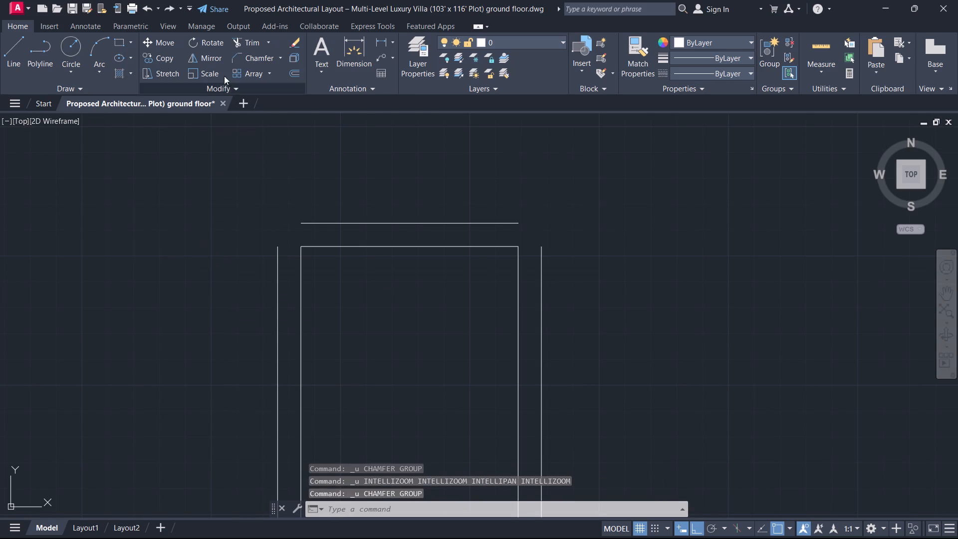
# Fillet the outer left wall line and the outer top line into a closed, sharp top-left corner.
pyautogui.click(274, 62)
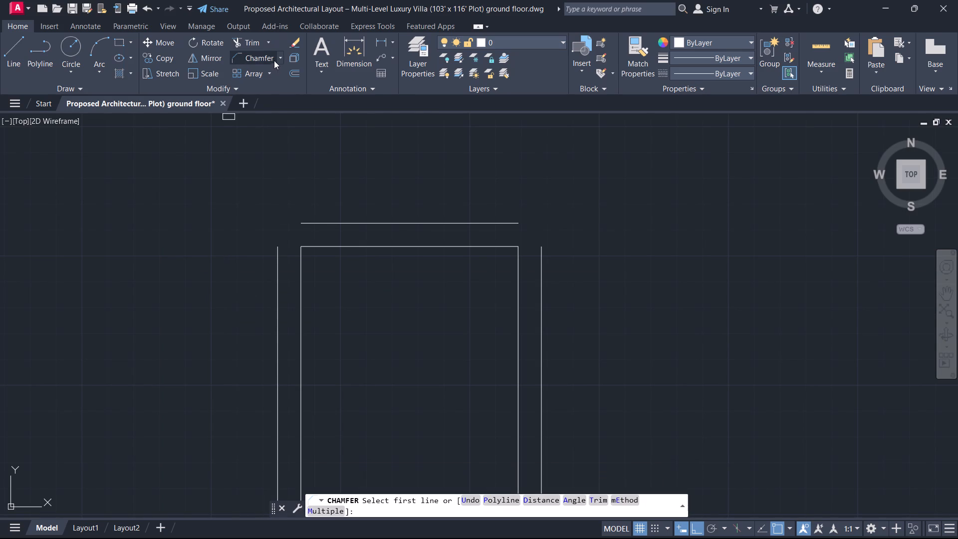
pyautogui.click(281, 61)
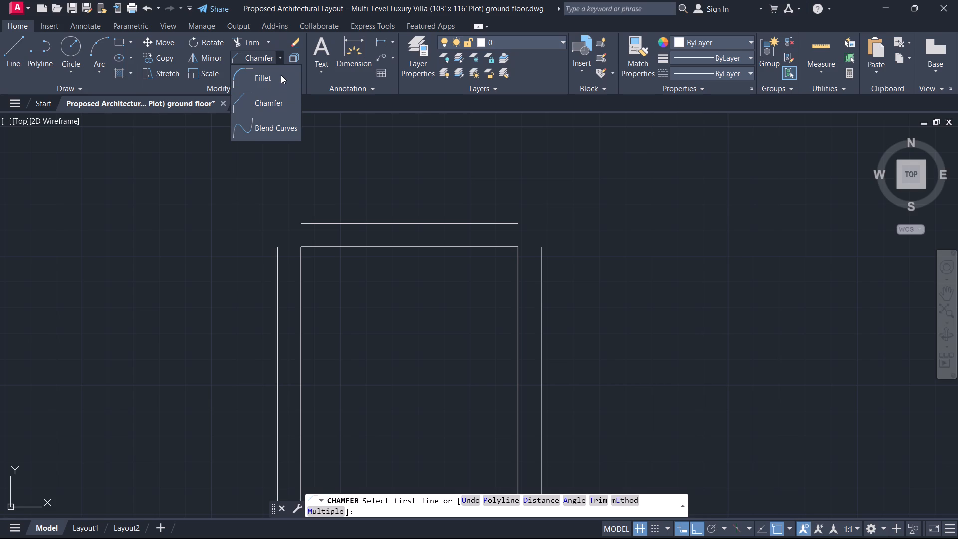
pyautogui.click(278, 81)
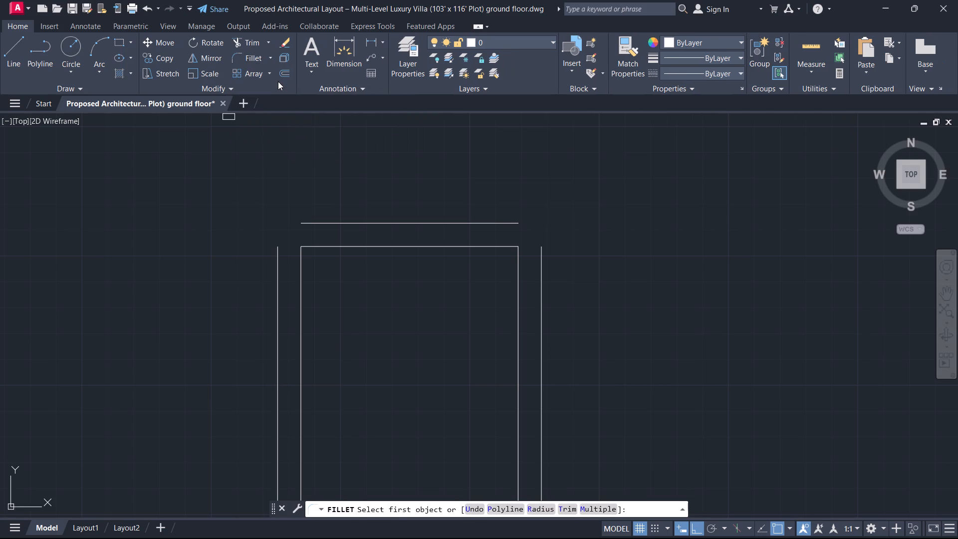
pyautogui.click(269, 275)
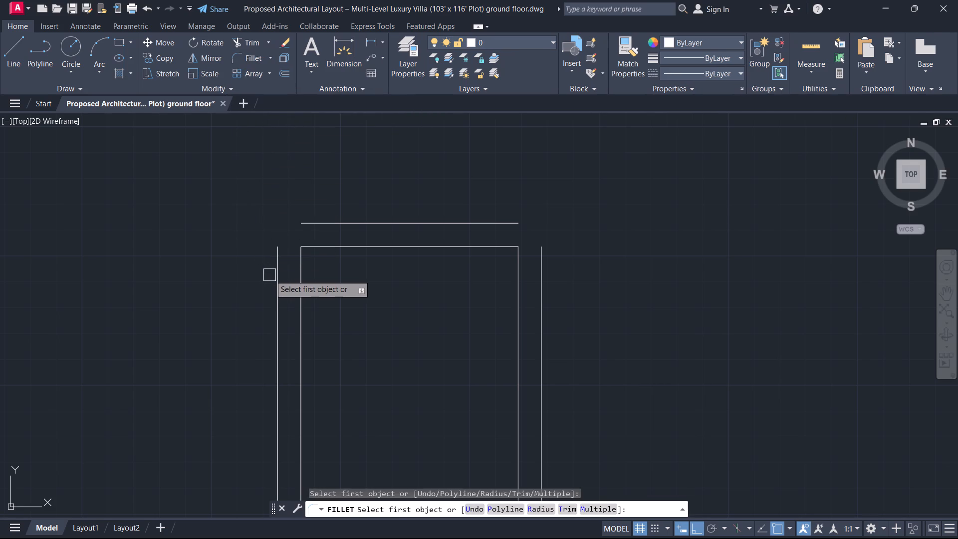
pyautogui.click(273, 265)
pyautogui.click(320, 215)
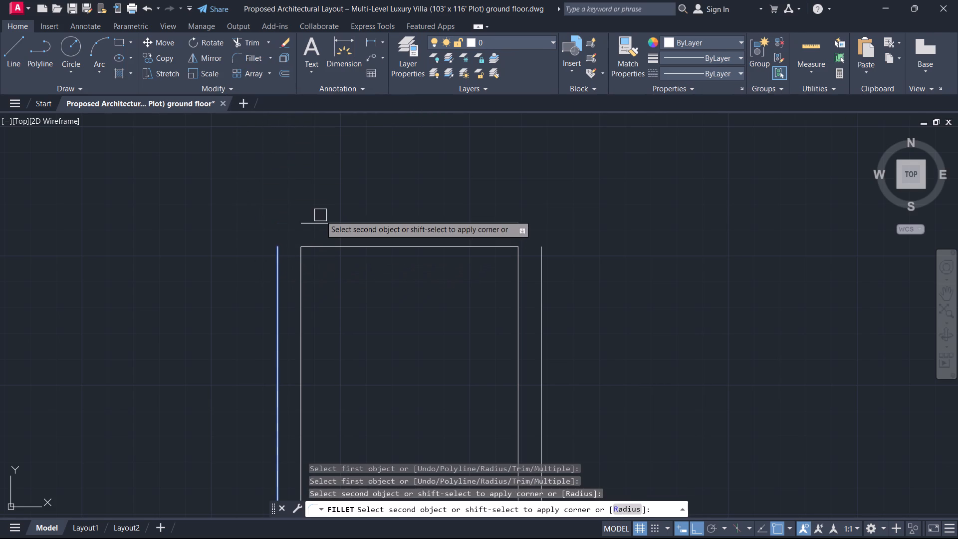
pyautogui.click(312, 221)
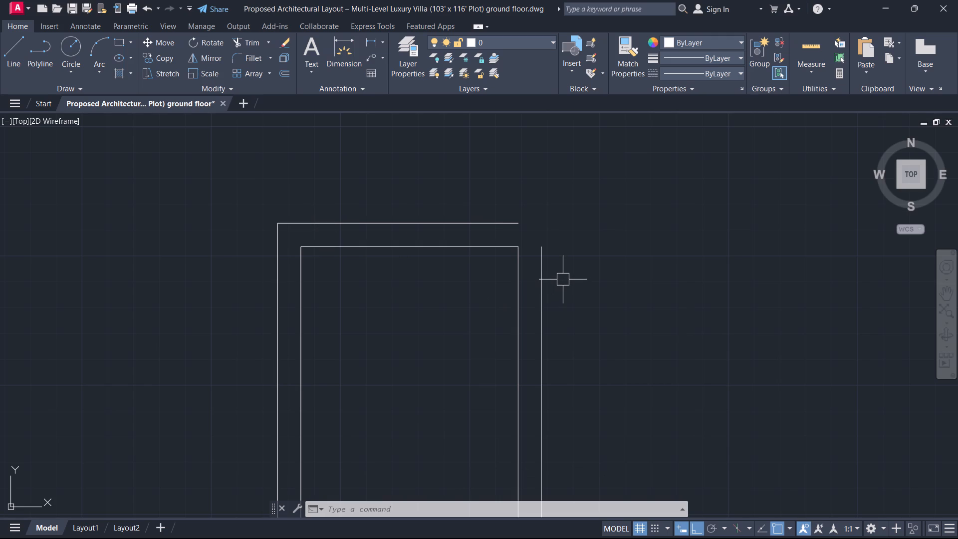
# Fillet the outer top line and the outer right wall line into a closed, sharp top-right corner.
pyautogui.click(253, 56)
pyautogui.click(468, 216)
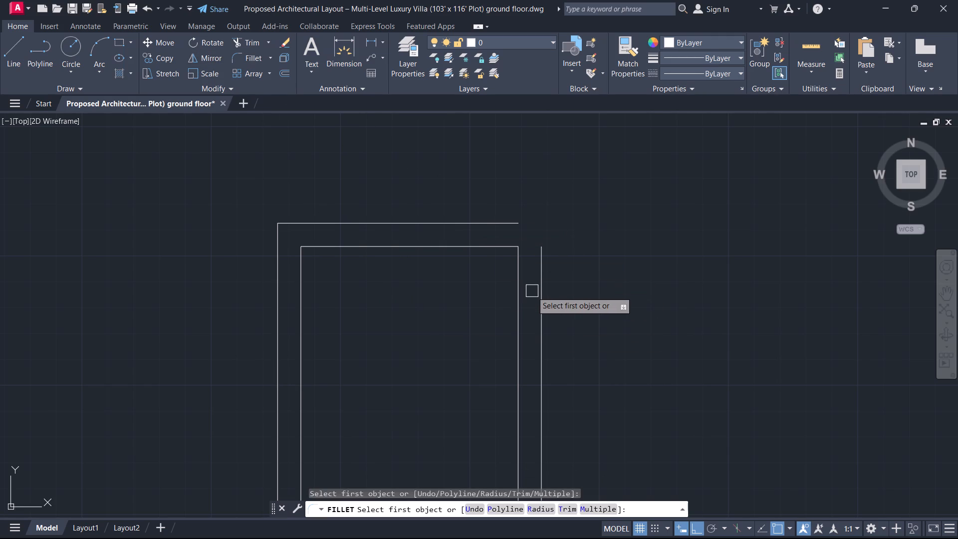
pyautogui.click(536, 298)
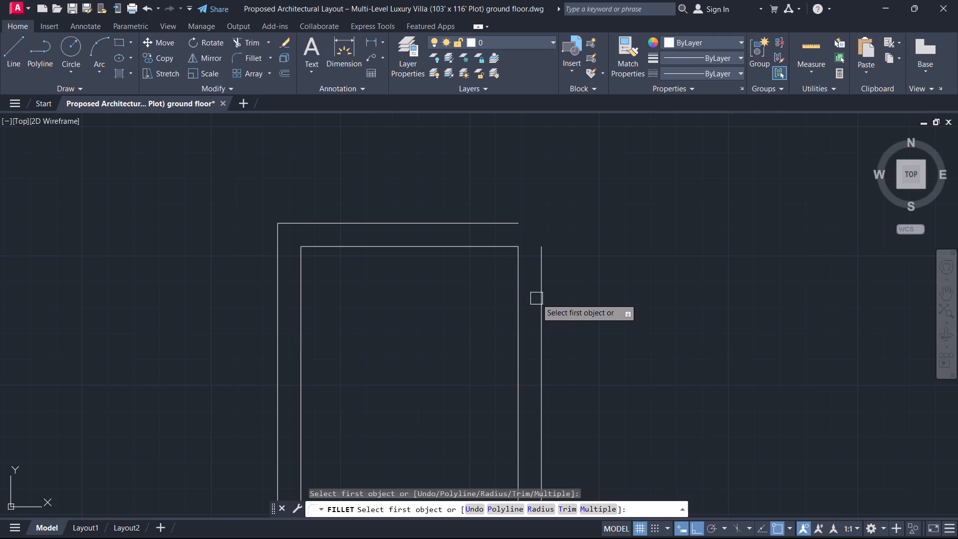
pyautogui.click(539, 308)
pyautogui.press('space')
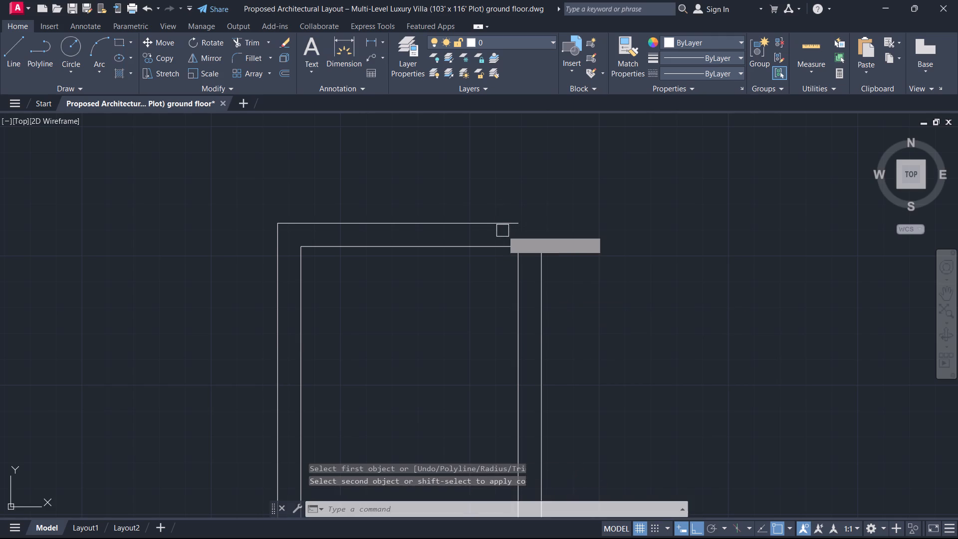
pyautogui.click(499, 227)
pyautogui.click(542, 286)
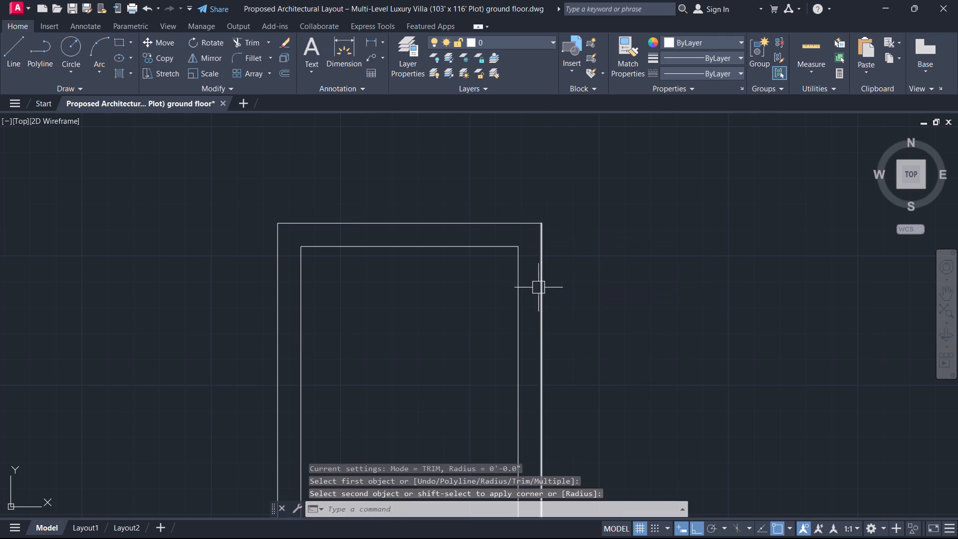
pyautogui.press('space')
pyautogui.press('space')
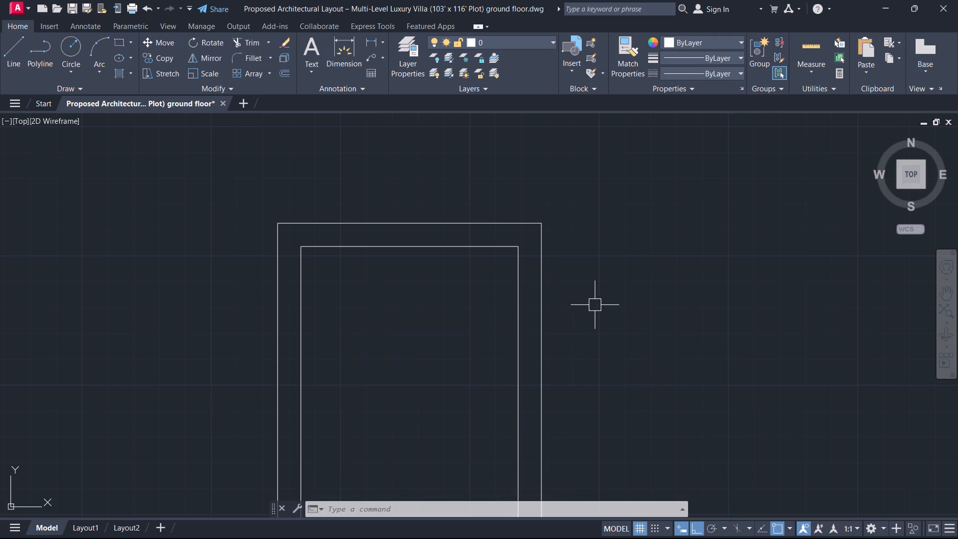
# Offset the outer right wall line 11' to its right side to mark the adjoining space's far side.
pyautogui.write('o')
pyautogui.press('space')
pyautogui.press('1')
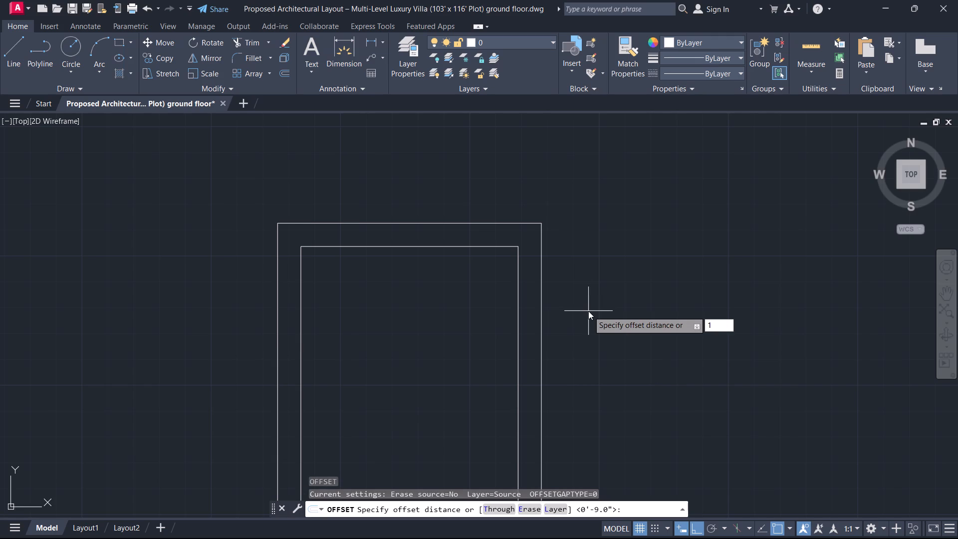
pyautogui.write("1'")
pyautogui.press('Return')
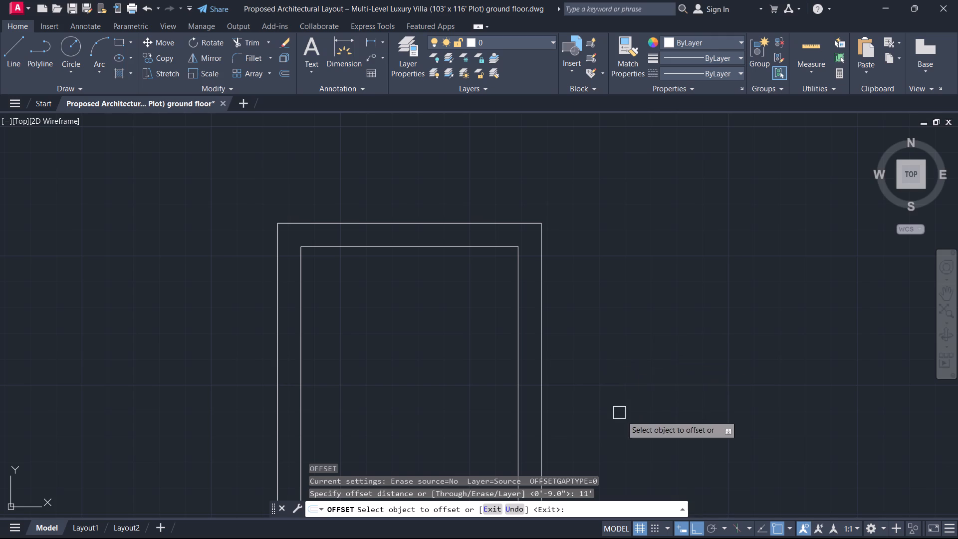
pyautogui.click(539, 367)
pyautogui.click(579, 368)
pyautogui.rightClick(608, 347)
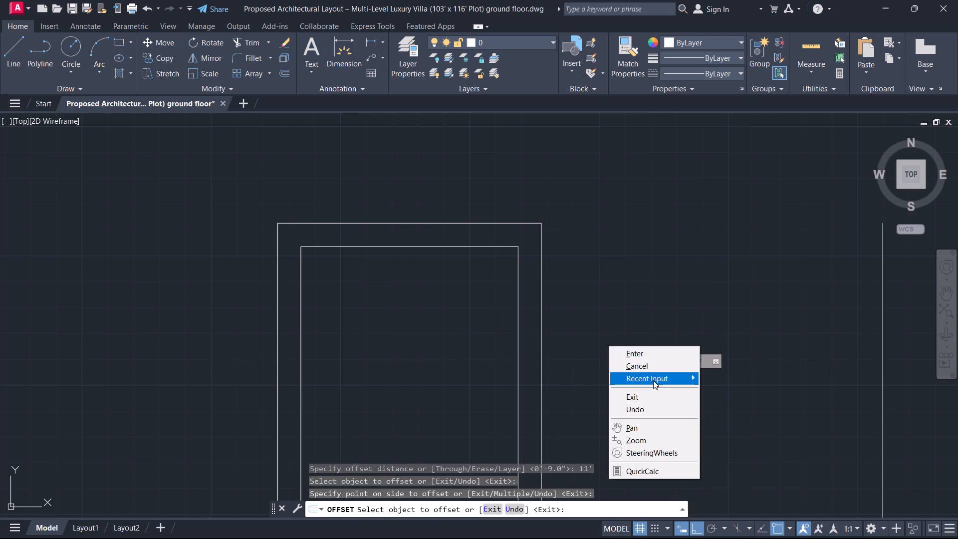
pyautogui.click(651, 370)
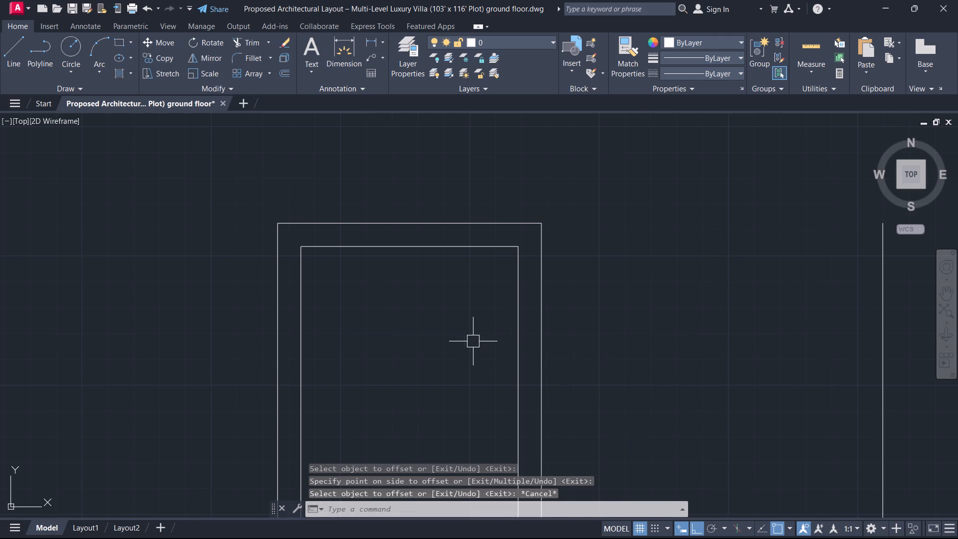
# Fillet the first room's inner top line with the 11' offset line to form the adjoining room's inner top-right corner.
pyautogui.write('f')
pyautogui.press('space')
pyautogui.click(464, 250)
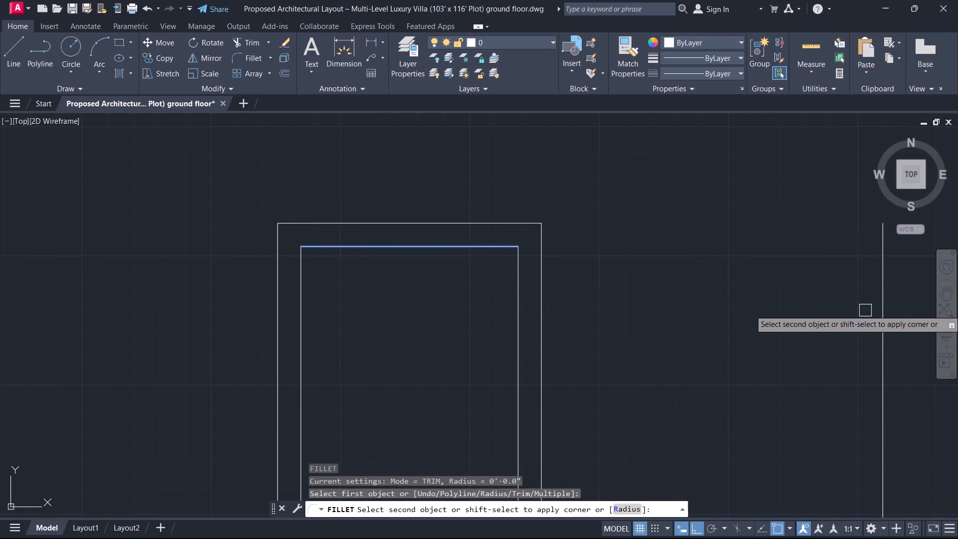
pyautogui.click(882, 307)
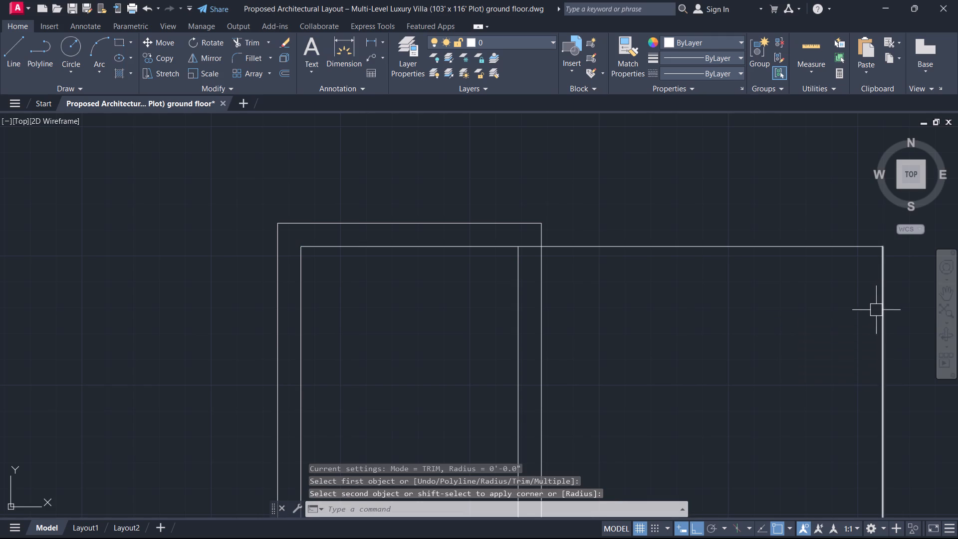
pyautogui.press('Escape')
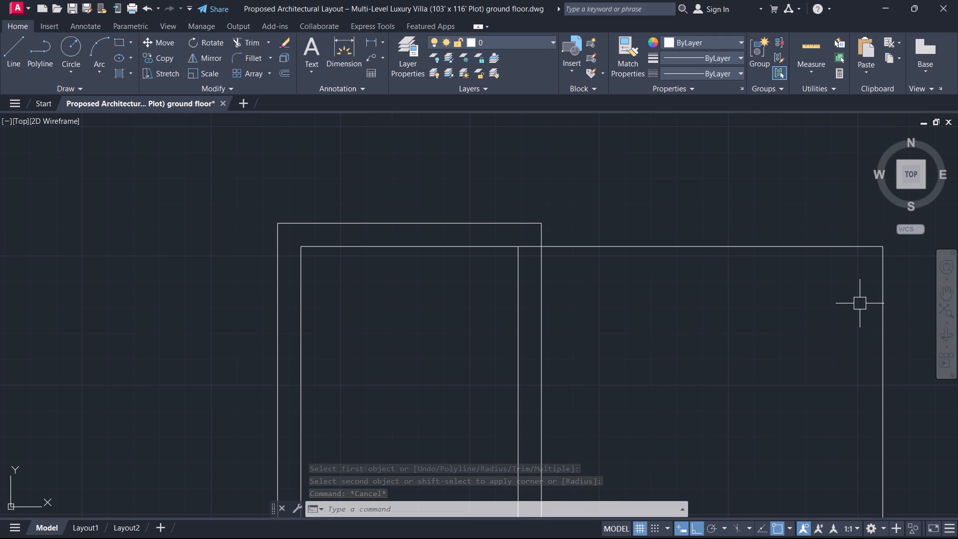
# Offset the adjoining room's inner right wall line 9" outward to its right side.
pyautogui.scroll(-1, 849, 329)
pyautogui.moveTo(840, 324); pyautogui.dragTo(703, 273, button='middle')
pyautogui.scroll(1, 699, 272)
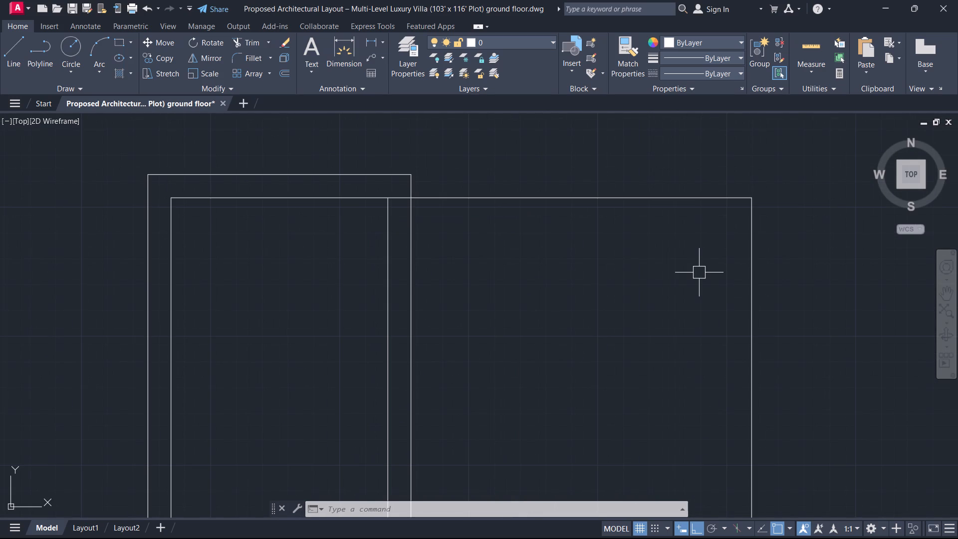
pyautogui.write('o')
pyautogui.press('space')
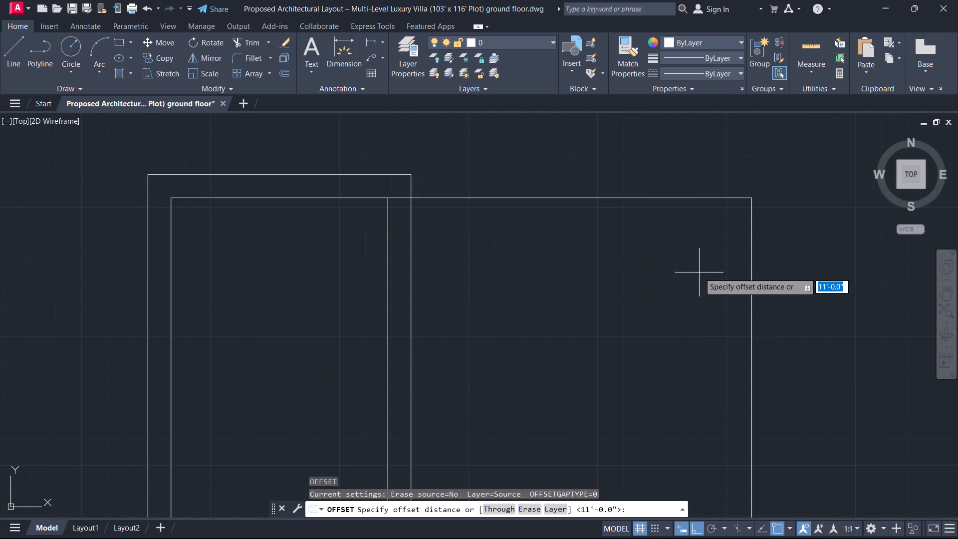
pyautogui.press('9')
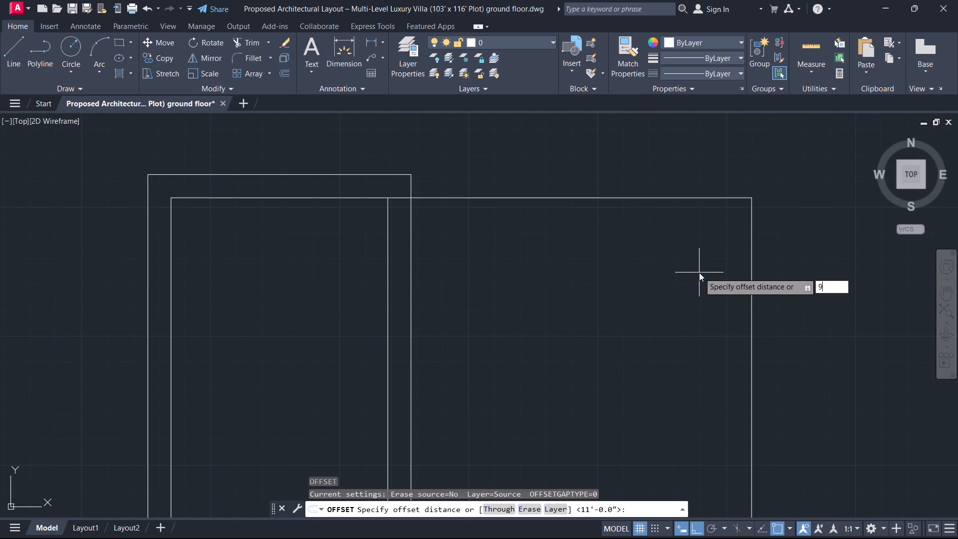
pyautogui.press('Return')
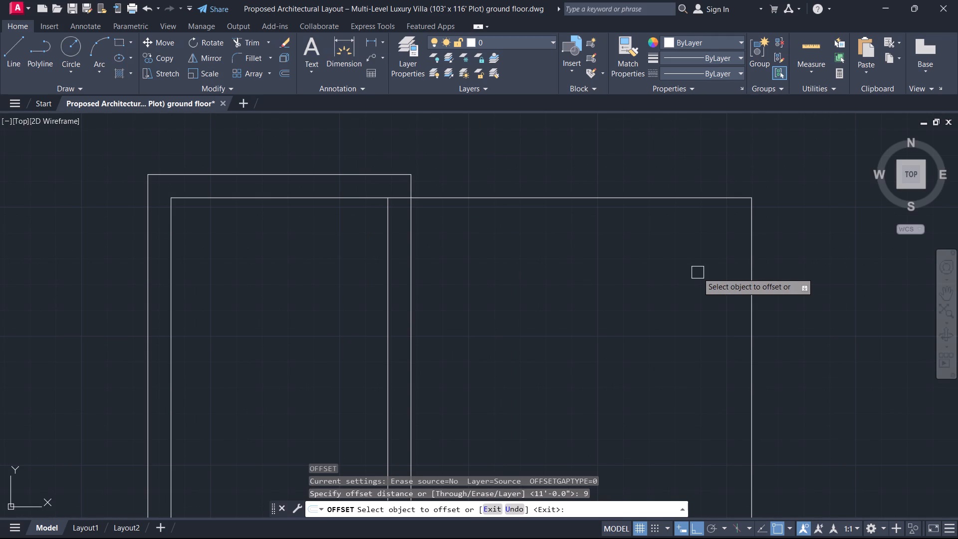
pyautogui.click(751, 297)
pyautogui.click(786, 295)
pyautogui.rightClick(739, 254)
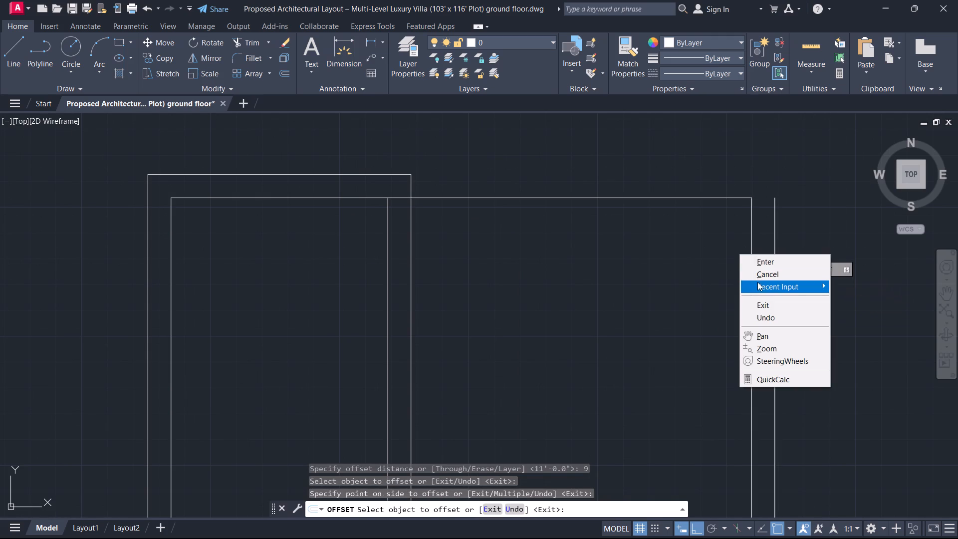
pyautogui.click(759, 279)
# Fillet the outer top line and the adjoining room's outer right wall line into a closed, sharp top-right corner.
pyautogui.moveTo(625, 295); pyautogui.dragTo(518, 252, button='middle')
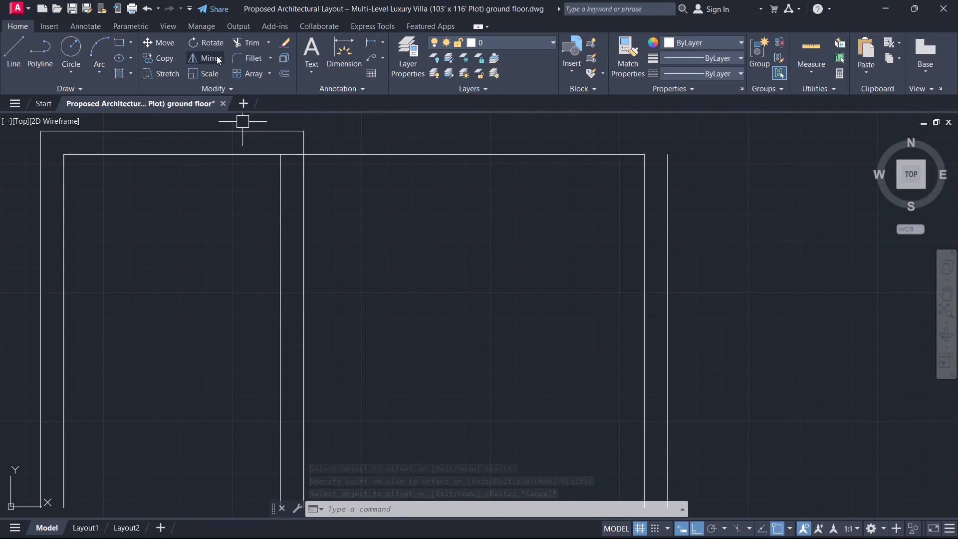
pyautogui.click(236, 53)
pyautogui.click(213, 127)
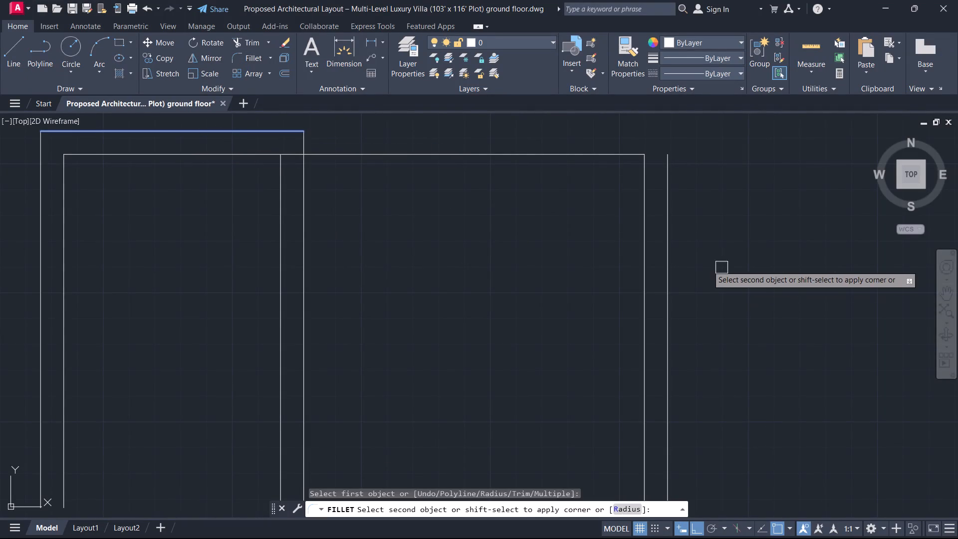
pyautogui.click(669, 248)
pyautogui.rightClick(498, 249)
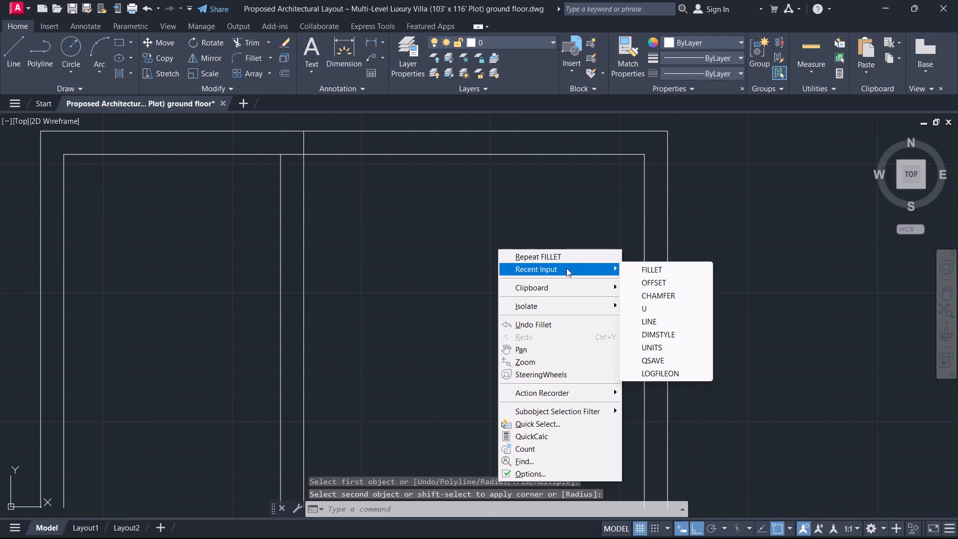
pyautogui.click(542, 239)
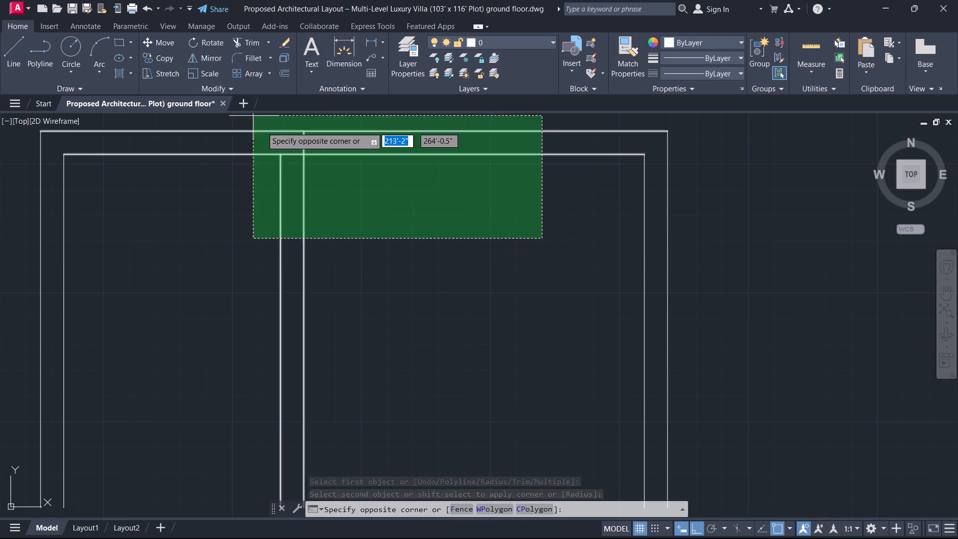
pyautogui.click(390, 227)
# Trim the wall line segments crossing the junction where the partition between the two rooms meets the top wall.
pyautogui.click(247, 48)
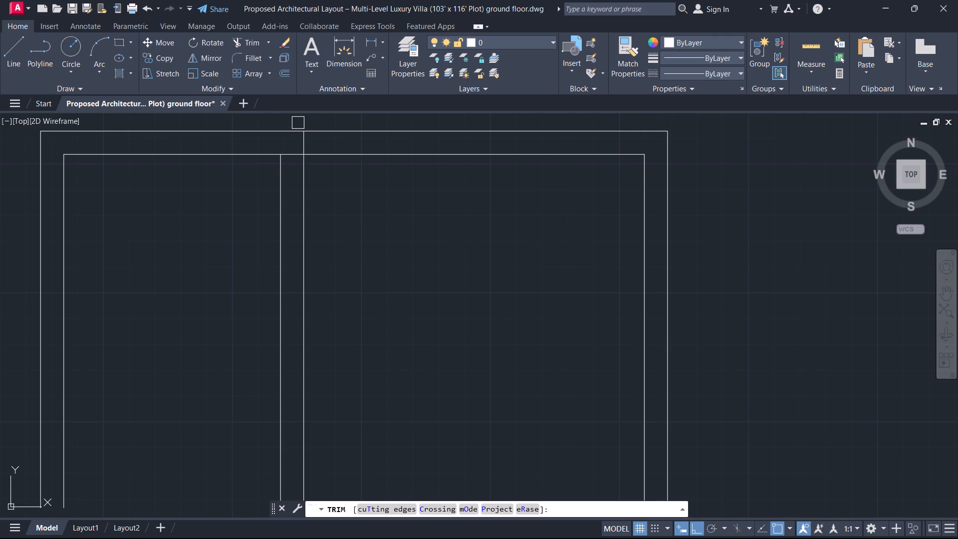
pyautogui.scroll(3, 340, 164)
pyautogui.moveTo(213, 134); pyautogui.dragTo(351, 273, button='middle')
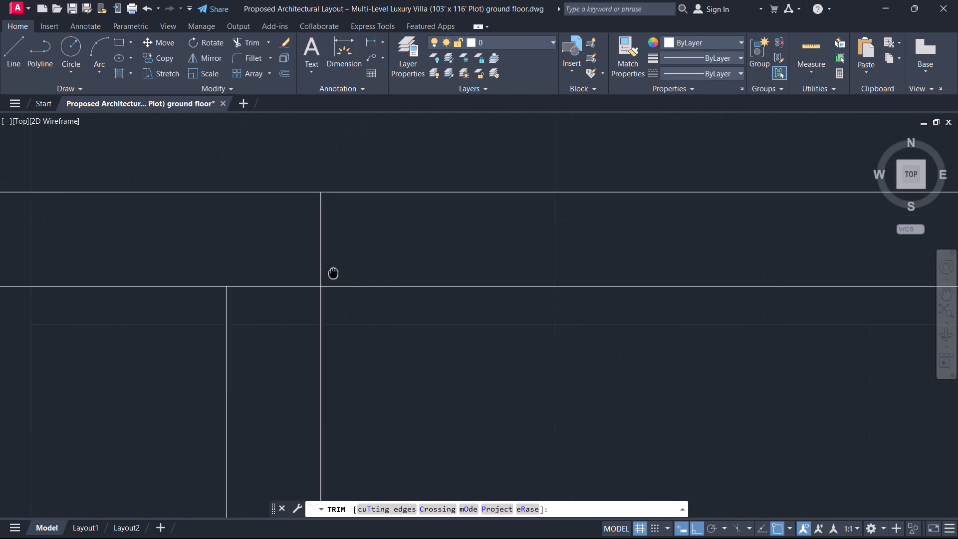
pyautogui.click(377, 254)
pyautogui.click(290, 230)
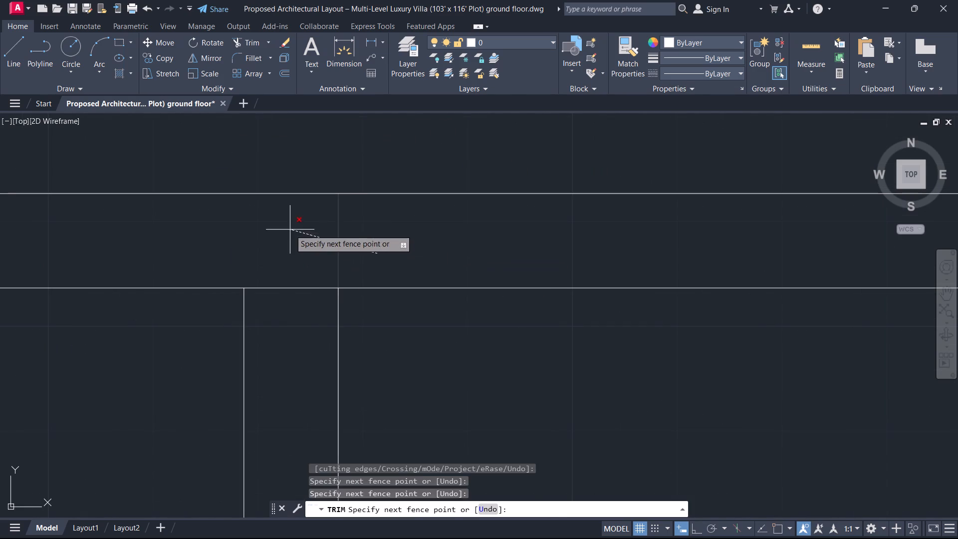
pyautogui.click(289, 263)
pyautogui.click(285, 314)
pyautogui.rightClick(302, 244)
pyautogui.click(329, 261)
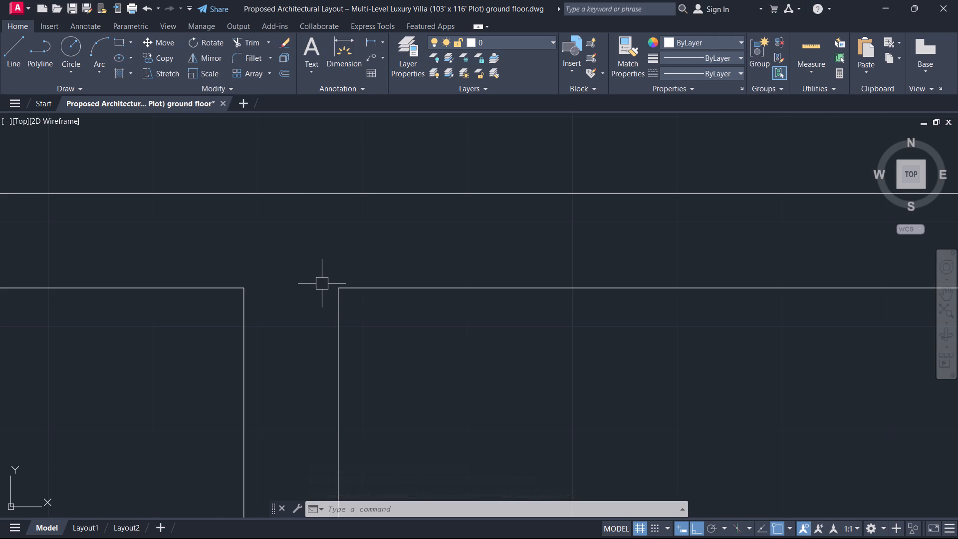
# Offset the adjoining room's inner top line 18' downward to mark the room's bottom edge.
pyautogui.scroll(-3, 322, 283)
pyautogui.scroll(-1, 394, 357)
pyautogui.moveTo(390, 357); pyautogui.dragTo(262, 140, button='middle')
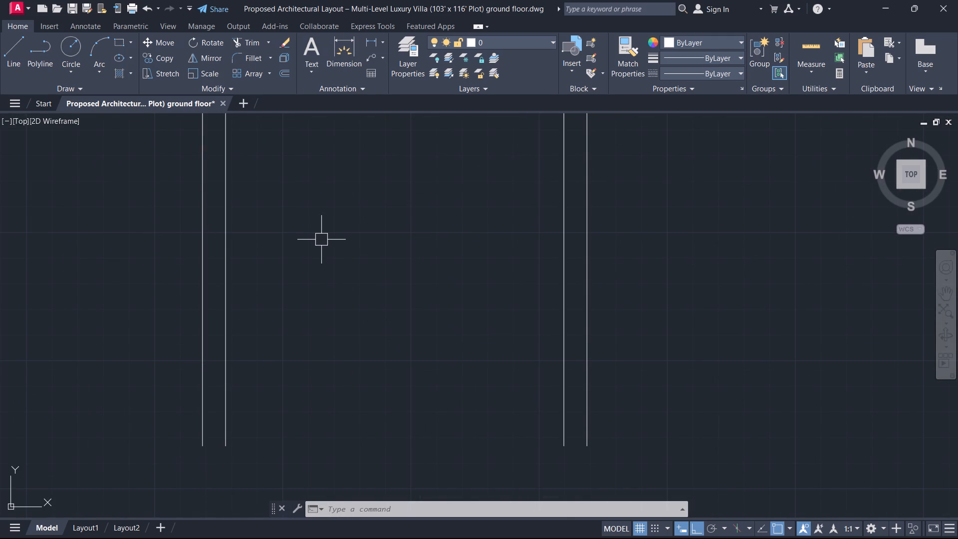
pyautogui.scroll(-2, 350, 288)
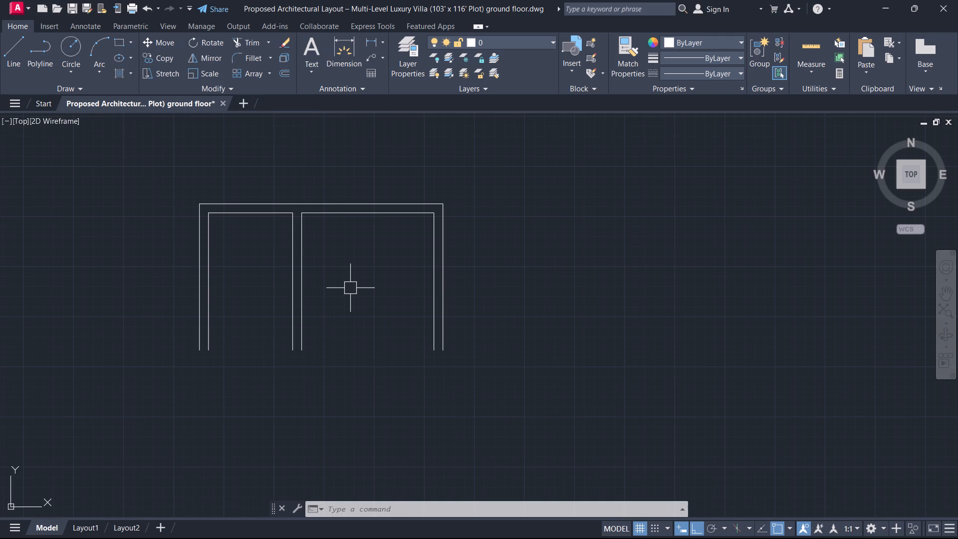
pyautogui.write('o')
pyautogui.press('space')
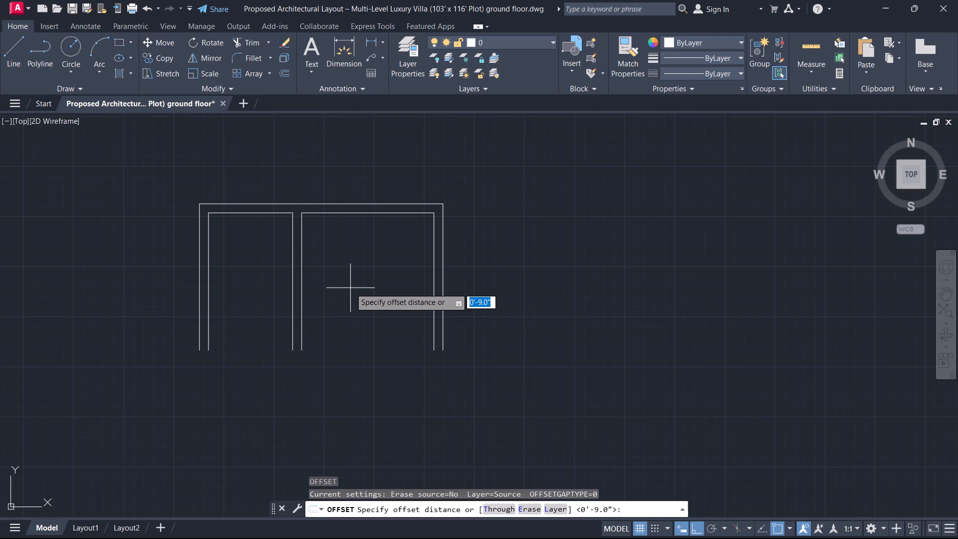
pyautogui.write("18'")
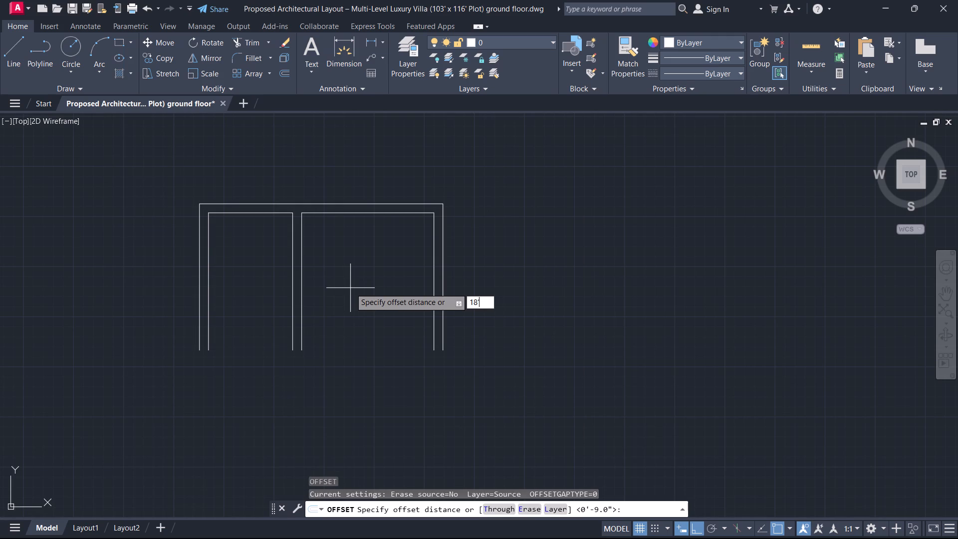
pyautogui.press('Return')
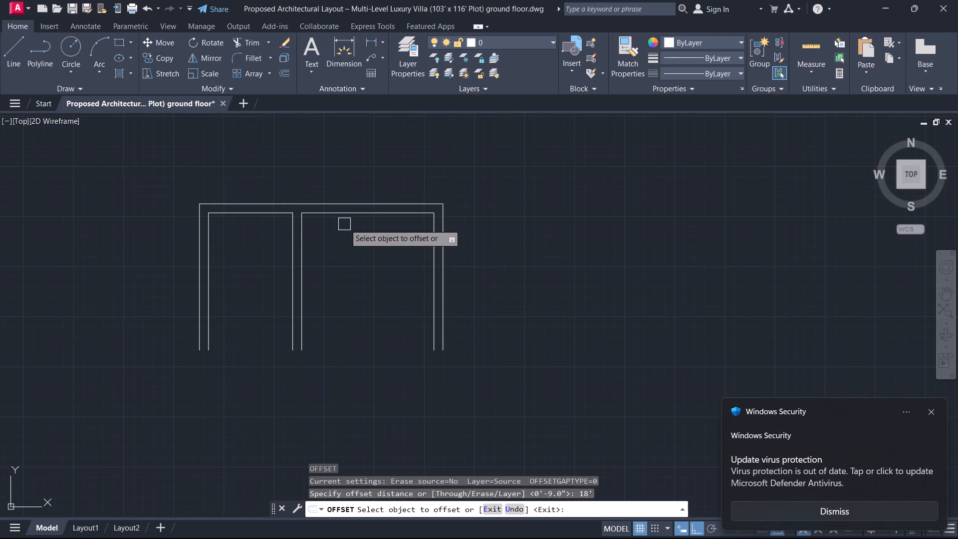
pyautogui.click(361, 217)
pyautogui.click(364, 256)
pyautogui.rightClick(362, 274)
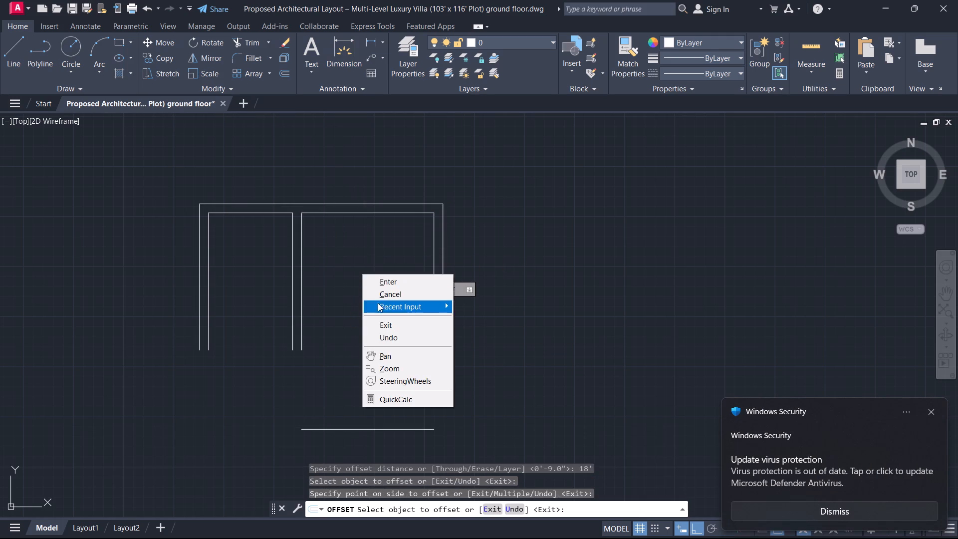
pyautogui.click(388, 296)
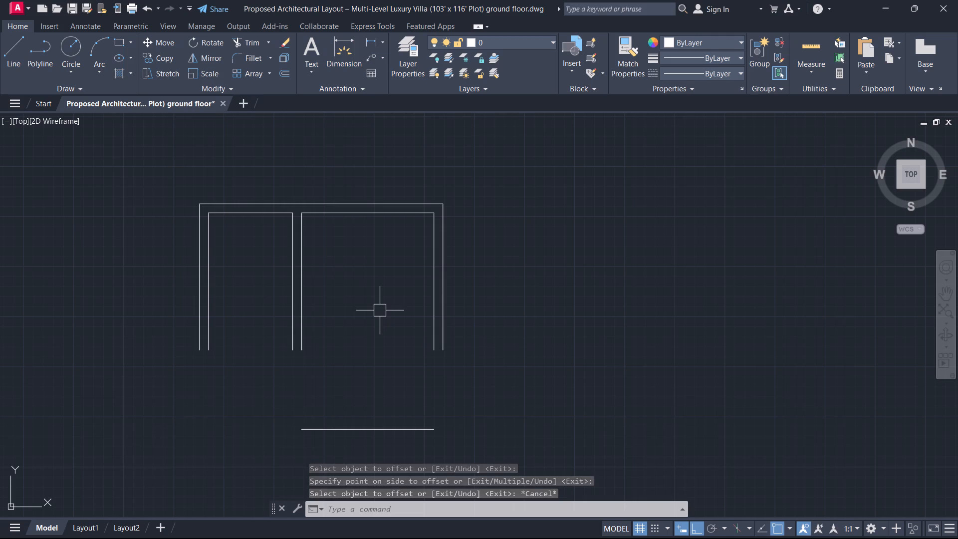
# Measure the thickness of the partition wall between the two rooms.
pyautogui.scroll(1, 318, 288)
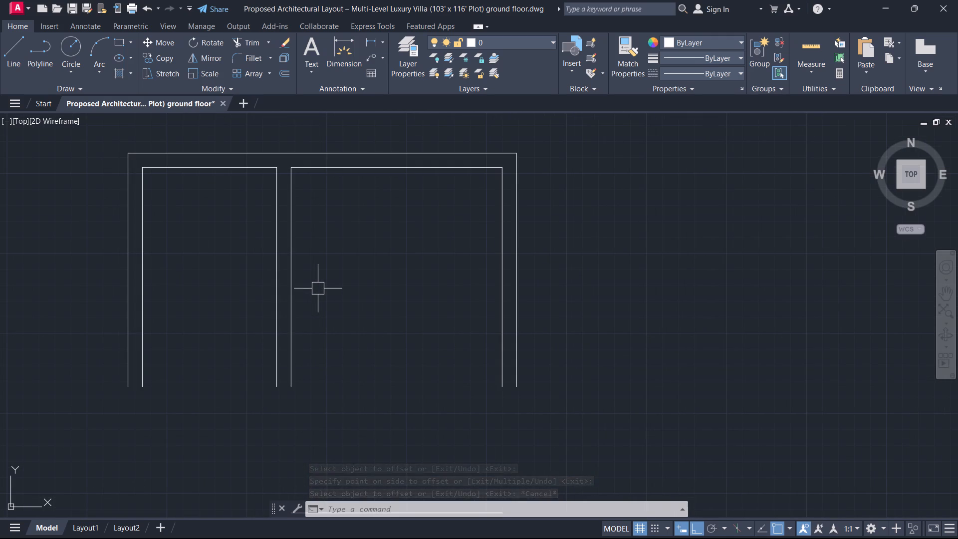
pyautogui.write('di')
pyautogui.press('space')
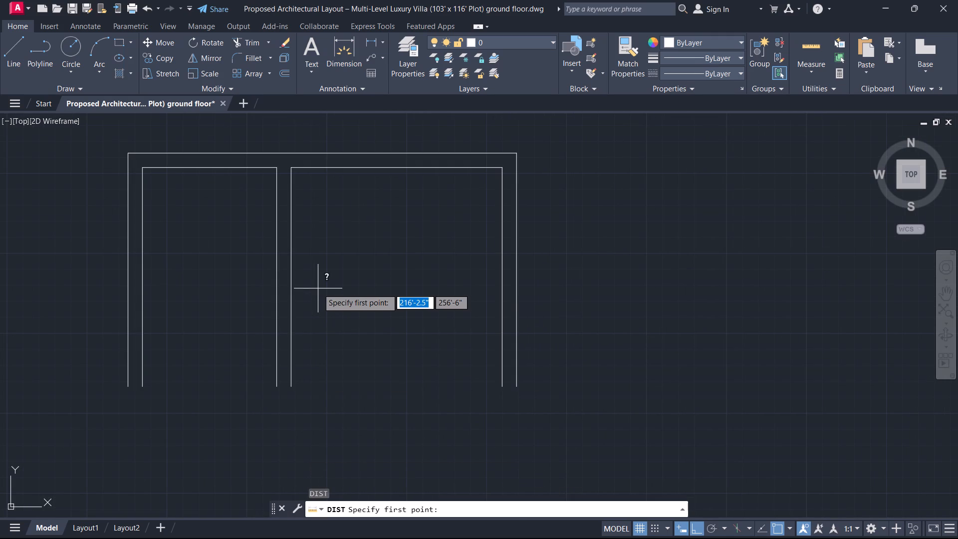
pyautogui.click(274, 250)
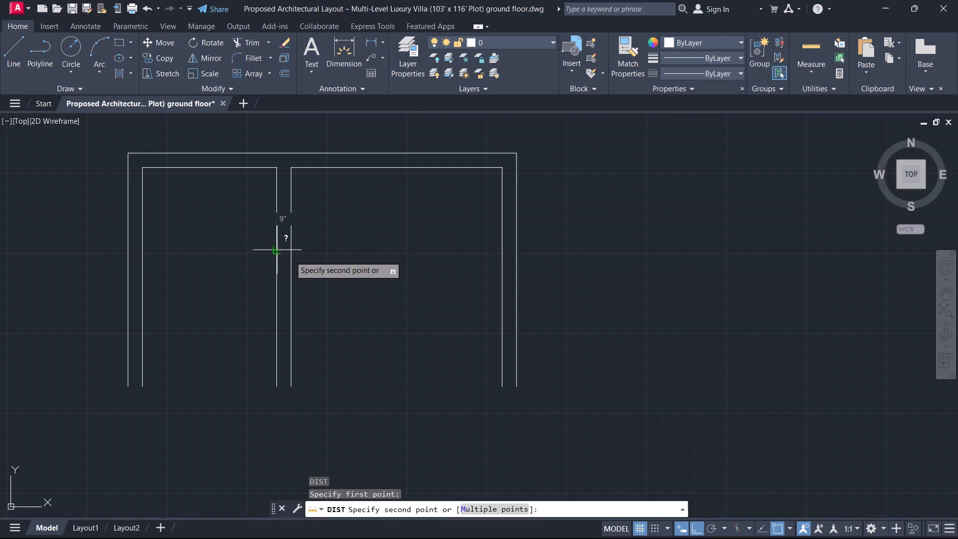
pyautogui.rightClick(300, 242)
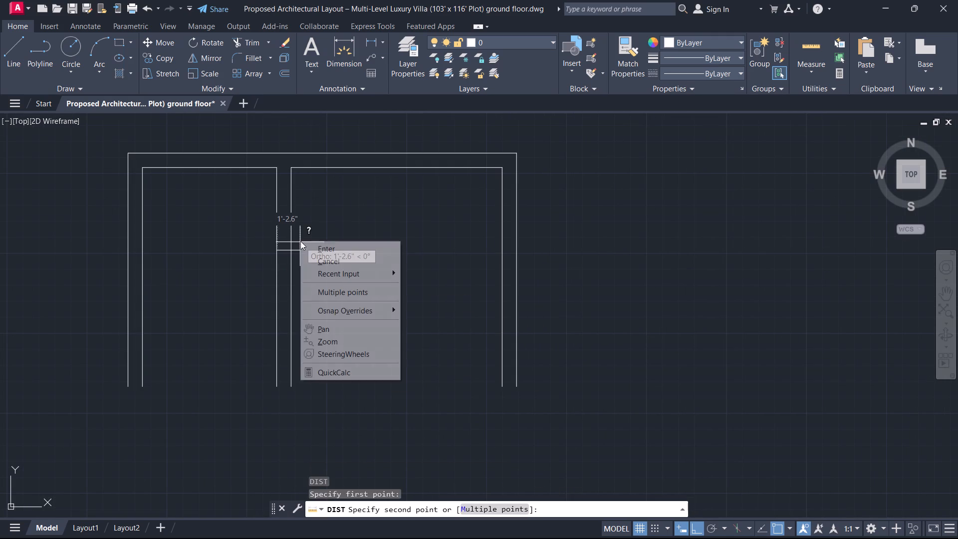
pyautogui.click(330, 260)
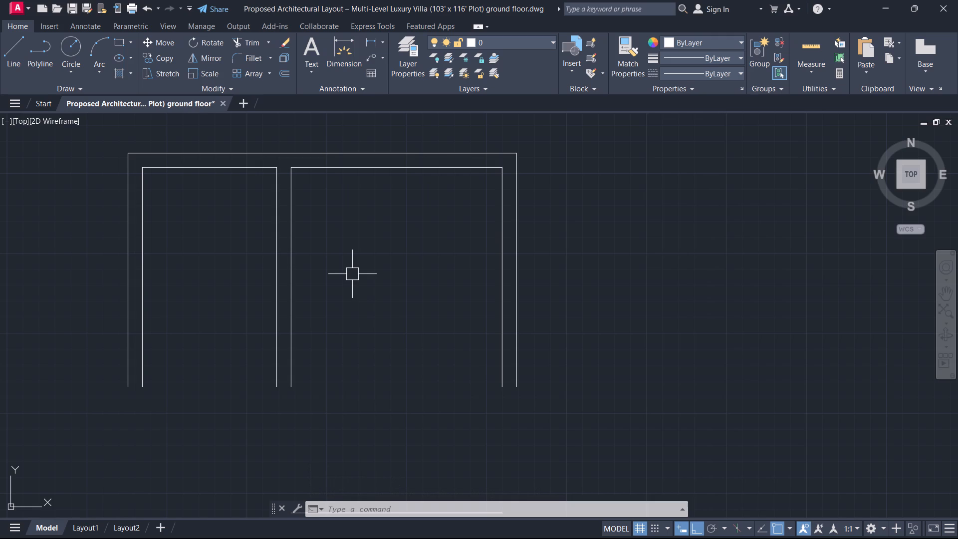
# Move the partition's right line and both lines of the adjoining room's right wall 4" to the left.
pyautogui.click(573, 290)
pyautogui.click(436, 271)
pyautogui.moveTo(332, 274); pyautogui.dragTo(325, 271)
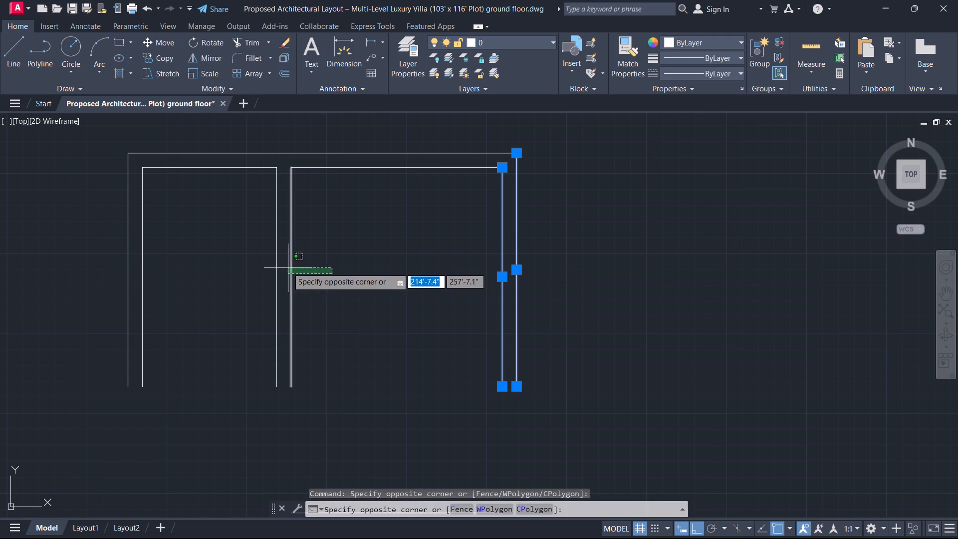
pyautogui.click(287, 267)
pyautogui.write('m')
pyautogui.press('space')
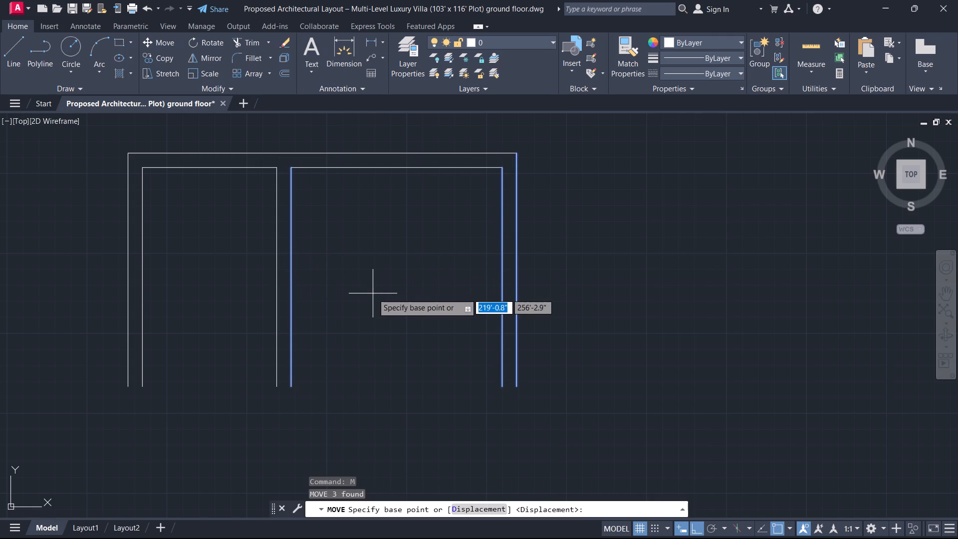
pyautogui.click(358, 290)
pyautogui.press('4')
pyautogui.press('Return')
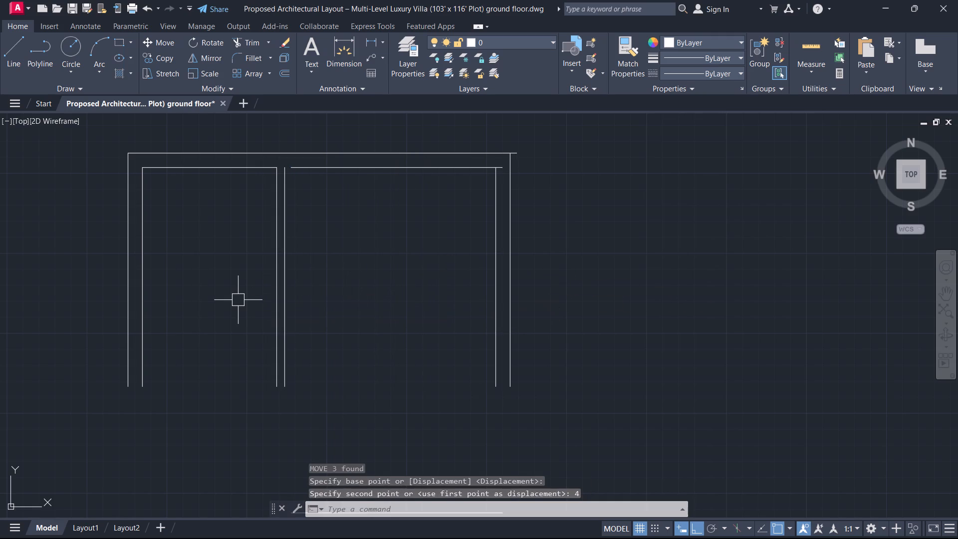
pyautogui.rightClick(238, 300)
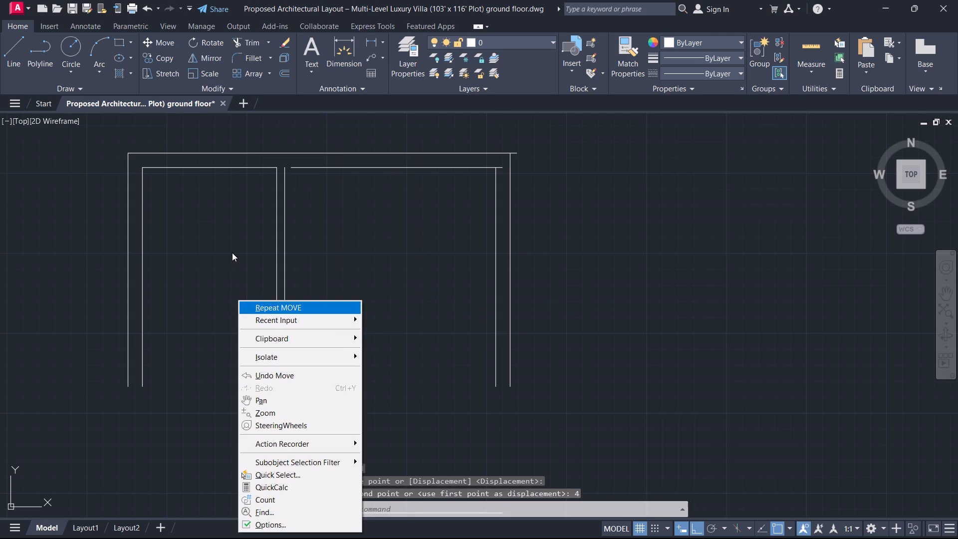
pyautogui.rightClick(232, 253)
pyautogui.click(226, 240)
pyautogui.click(218, 241)
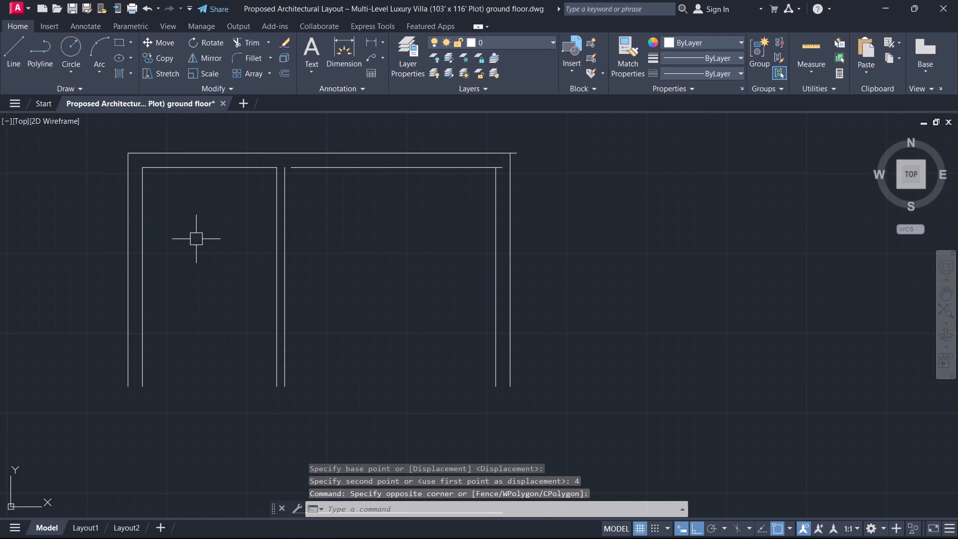
pyautogui.scroll(2, 291, 182)
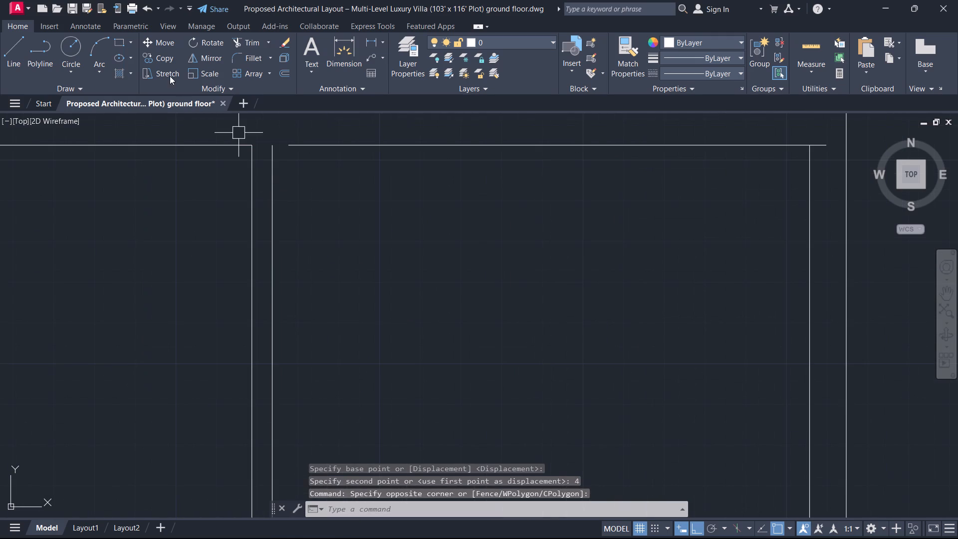
# Fillet the partition's right line with the adjoining room's inner top line to close that corner.
pyautogui.click(239, 54)
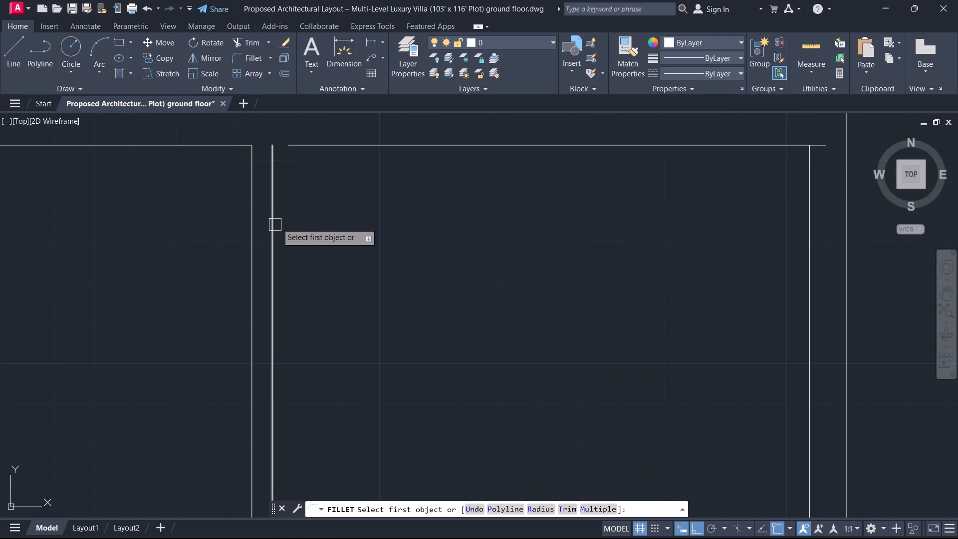
pyautogui.click(280, 220)
pyautogui.click(335, 141)
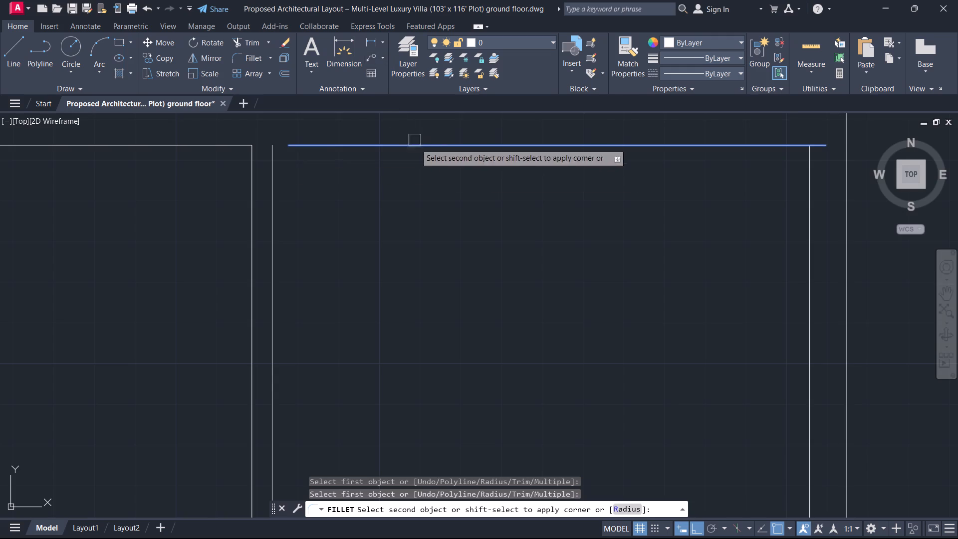
pyautogui.scroll(-2, 513, 209)
pyautogui.scroll(1, 427, 216)
pyautogui.click(416, 203)
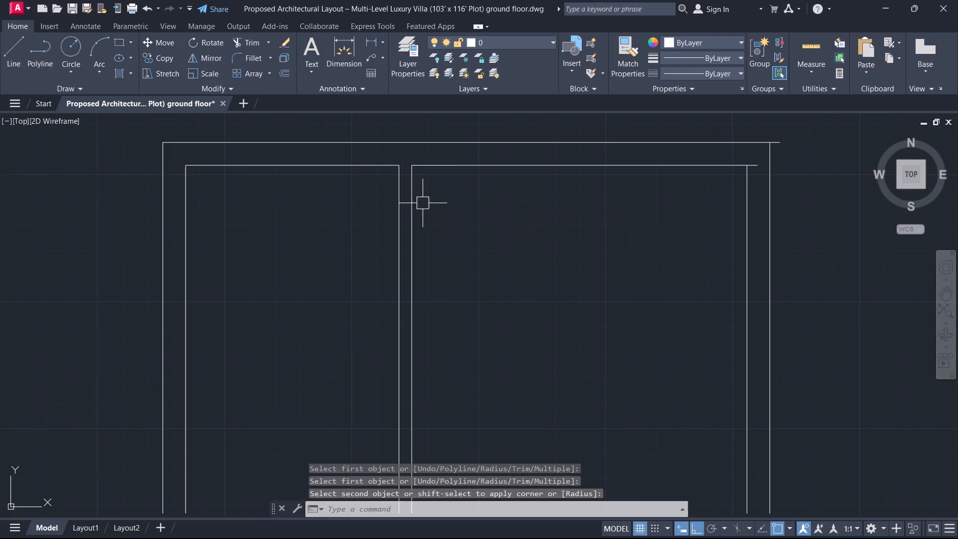
# Fillet the inner pair and the outer pair of wall lines into sharp corners at the adjoining room's top-right corner.
pyautogui.moveTo(510, 209); pyautogui.dragTo(269, 154, button='middle')
pyautogui.rightClick(393, 172)
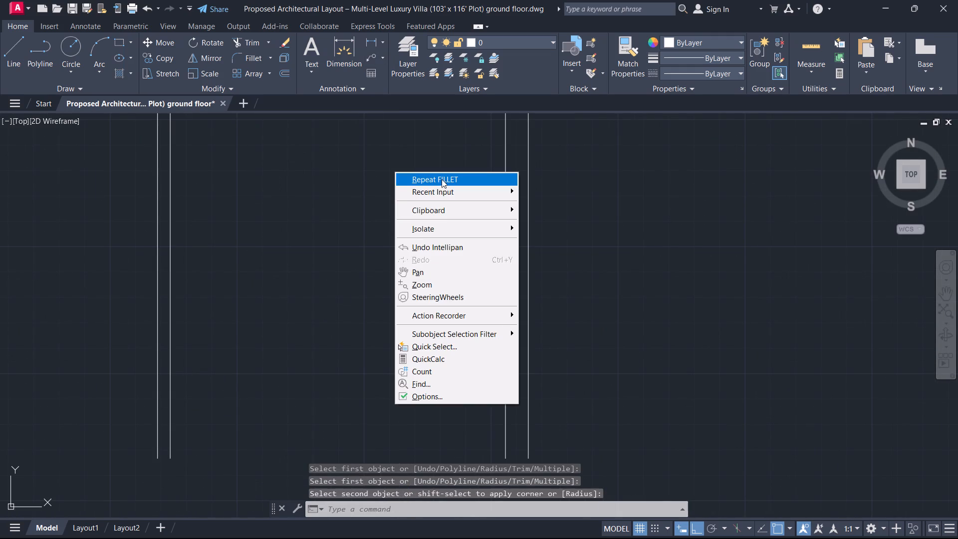
pyautogui.click(442, 179)
pyautogui.scroll(1, 388, 272)
pyautogui.moveTo(388, 273); pyautogui.dragTo(371, 537, button='middle')
pyautogui.scroll(-1, 371, 535)
pyautogui.click(454, 274)
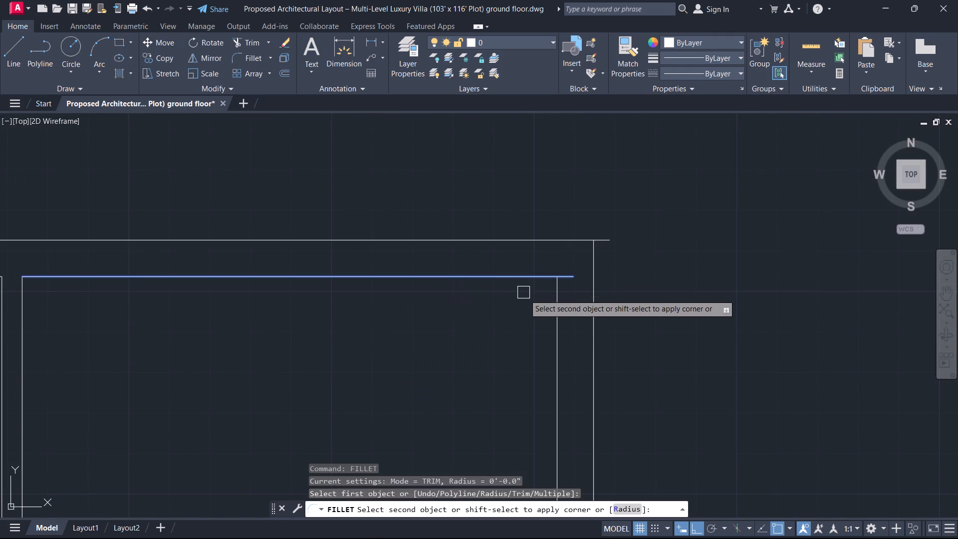
pyautogui.click(562, 314)
pyautogui.rightClick(533, 227)
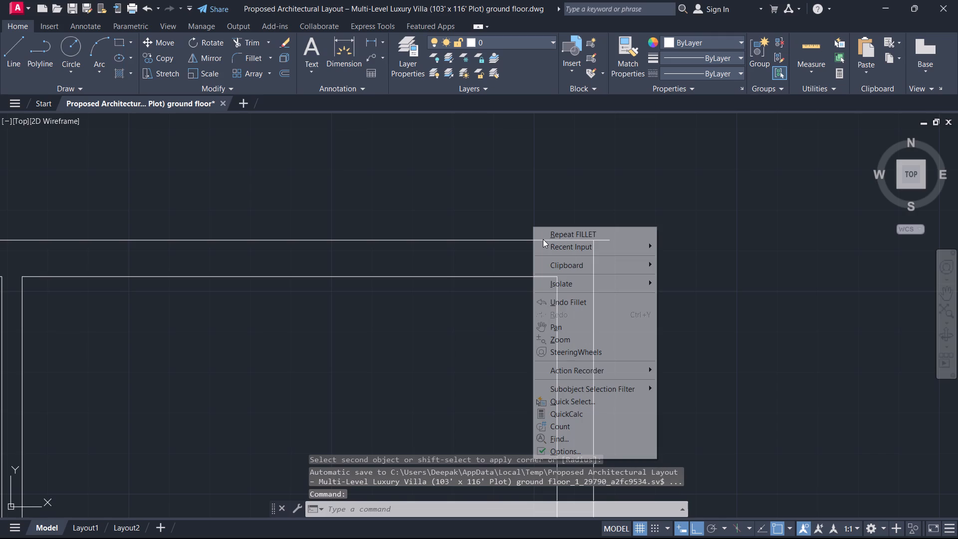
pyautogui.click(553, 238)
pyautogui.click(550, 237)
pyautogui.click(596, 296)
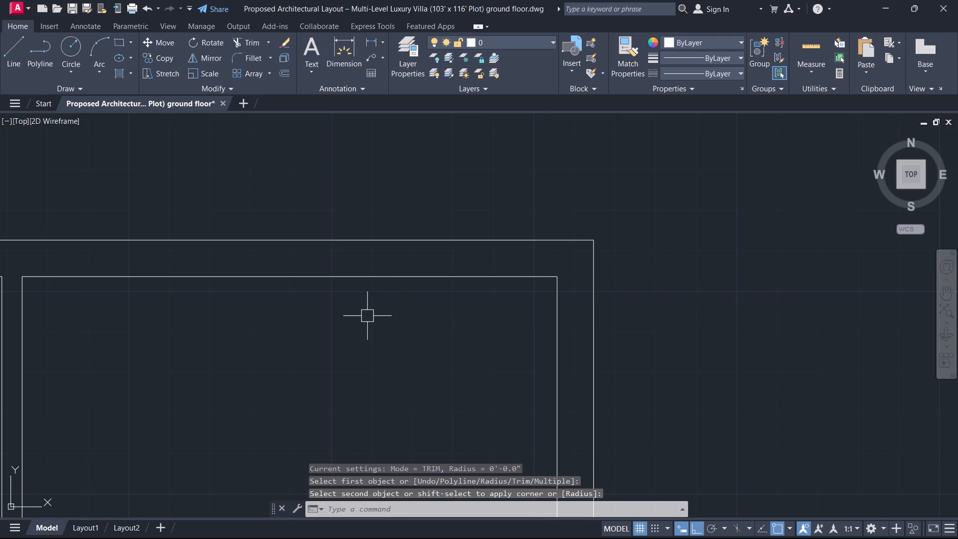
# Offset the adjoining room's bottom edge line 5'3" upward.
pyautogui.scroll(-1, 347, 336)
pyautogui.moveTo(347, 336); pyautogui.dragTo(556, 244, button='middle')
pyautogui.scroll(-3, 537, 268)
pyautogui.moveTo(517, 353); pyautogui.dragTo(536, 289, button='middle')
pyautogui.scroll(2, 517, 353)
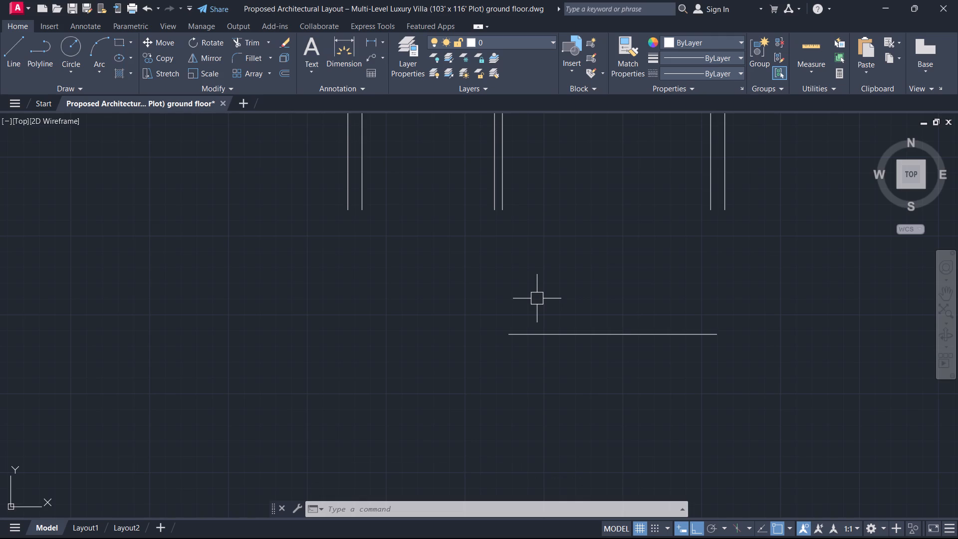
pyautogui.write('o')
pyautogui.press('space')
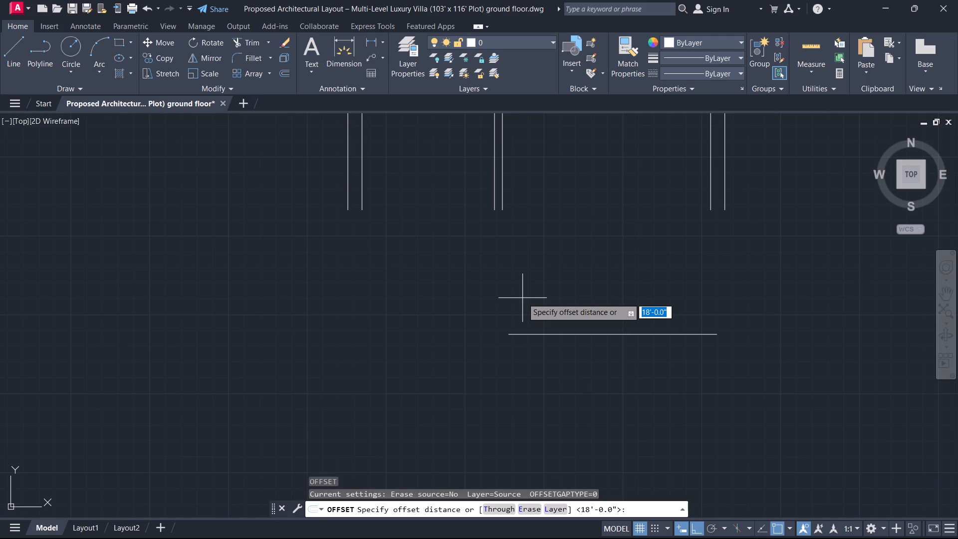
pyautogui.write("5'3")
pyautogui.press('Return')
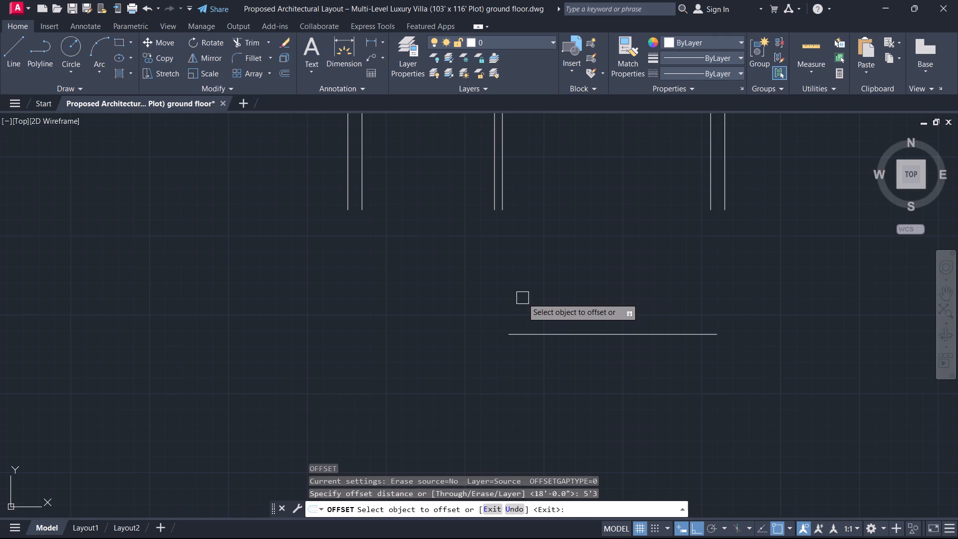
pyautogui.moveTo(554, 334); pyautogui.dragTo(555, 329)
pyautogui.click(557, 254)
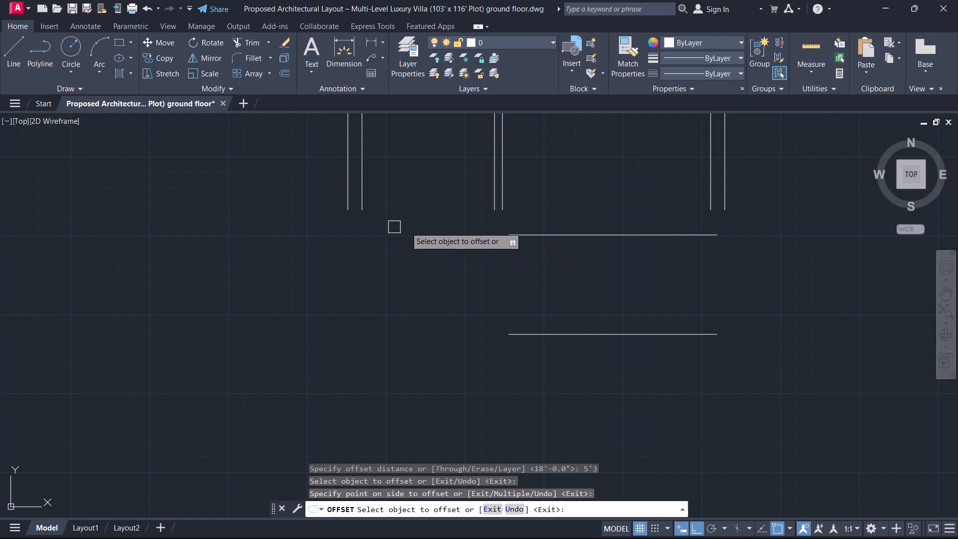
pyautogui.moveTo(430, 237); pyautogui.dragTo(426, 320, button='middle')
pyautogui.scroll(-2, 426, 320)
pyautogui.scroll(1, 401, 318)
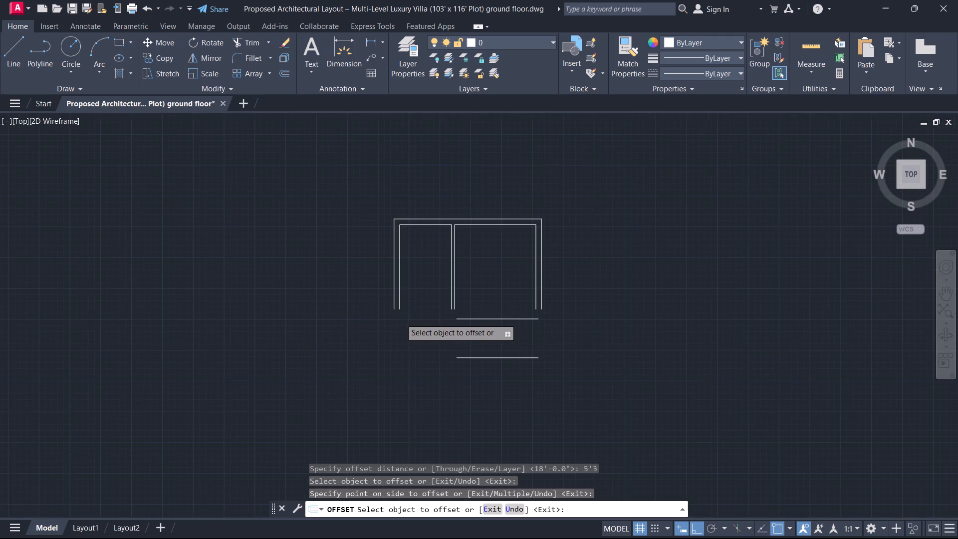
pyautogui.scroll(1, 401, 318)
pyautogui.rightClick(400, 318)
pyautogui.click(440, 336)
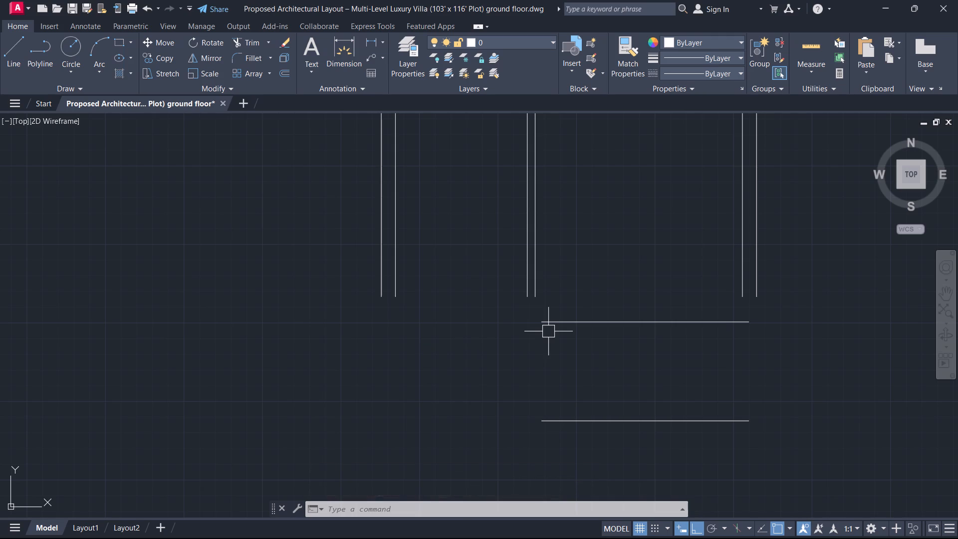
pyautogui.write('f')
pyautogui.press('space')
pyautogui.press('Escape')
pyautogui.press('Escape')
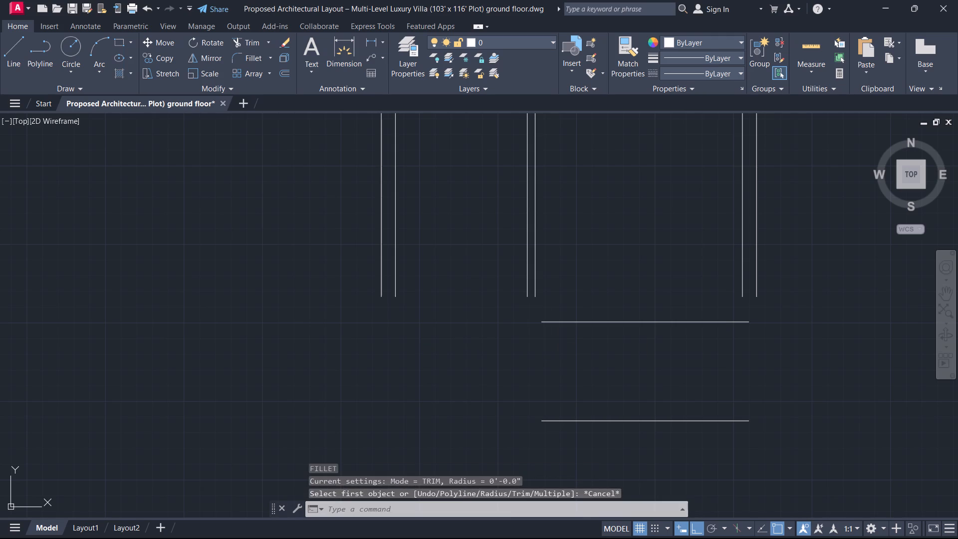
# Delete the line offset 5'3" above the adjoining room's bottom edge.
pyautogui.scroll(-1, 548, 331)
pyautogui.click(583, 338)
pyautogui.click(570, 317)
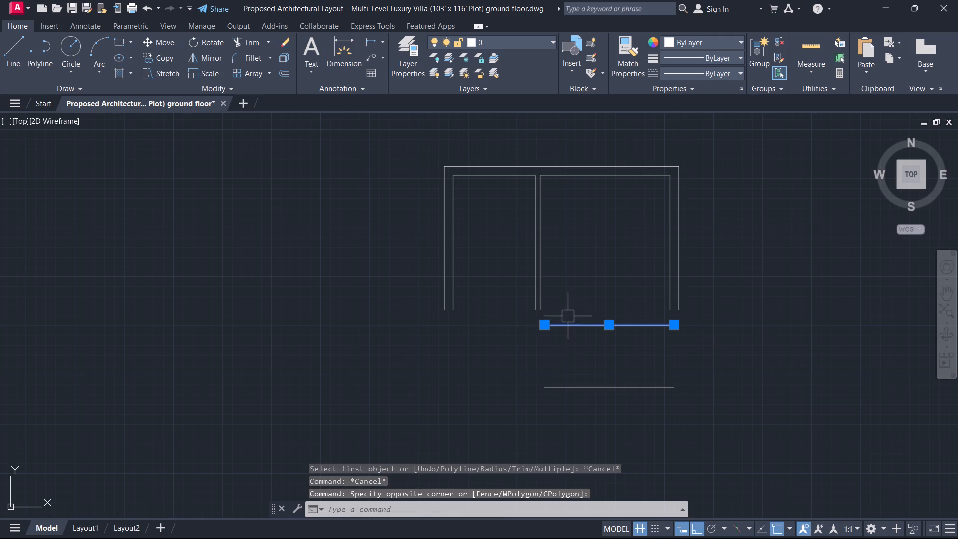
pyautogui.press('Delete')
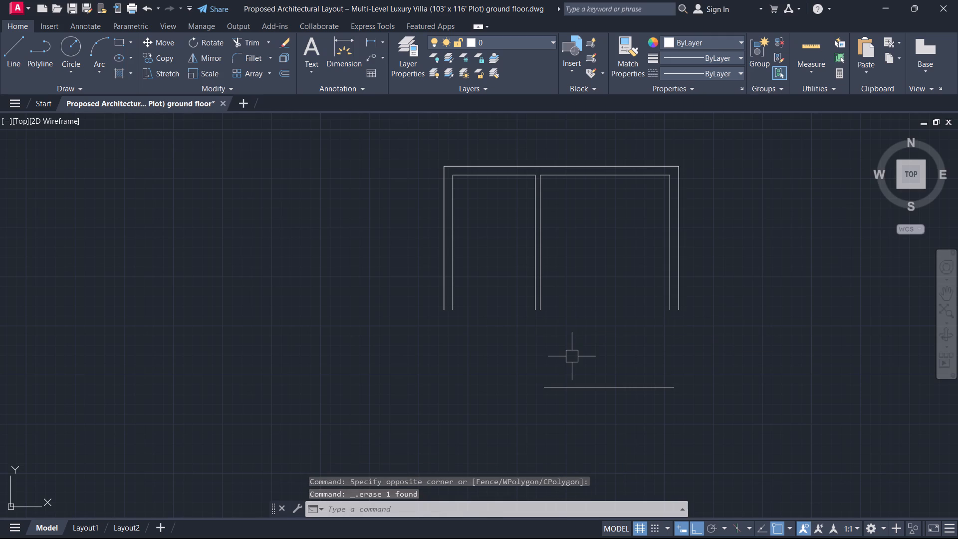
# Draw a line joining the lower ends of the left room's inner left wall line and the partition's left line.
pyautogui.write('l')
pyautogui.press('space')
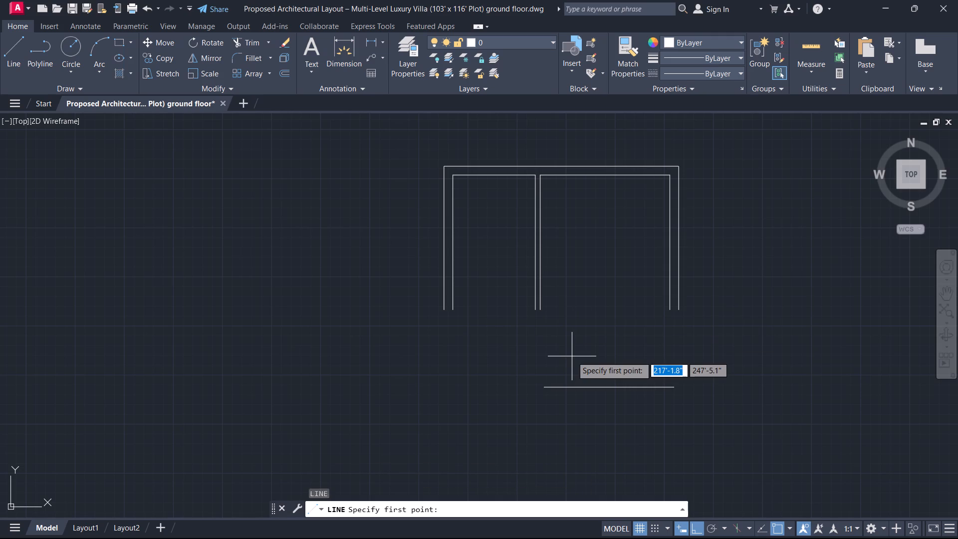
pyautogui.scroll(3, 443, 325)
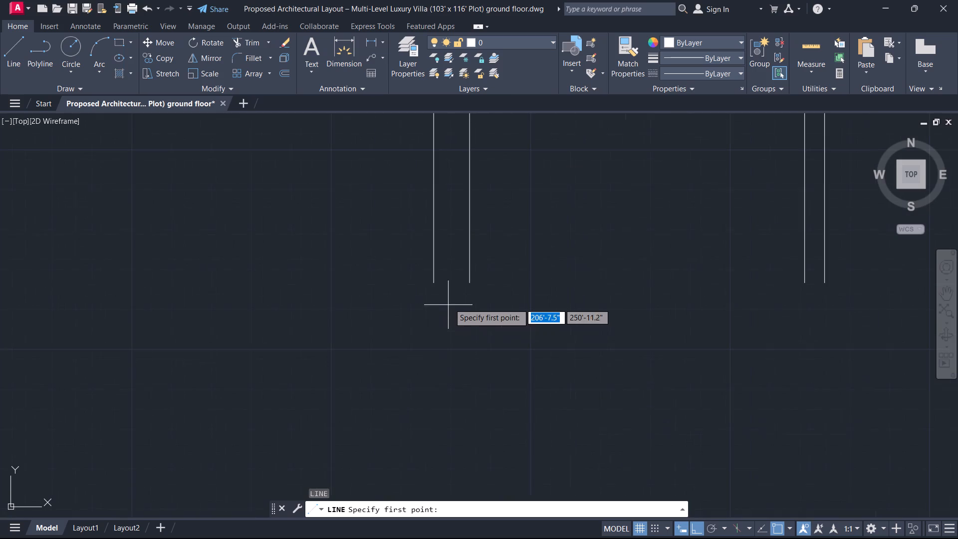
pyautogui.click(472, 283)
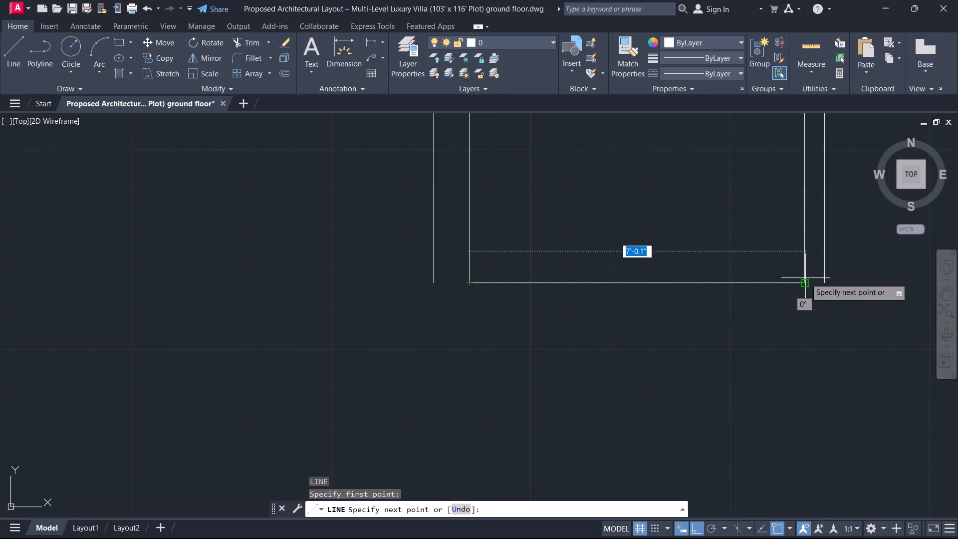
pyautogui.click(805, 277)
pyautogui.rightClick(733, 346)
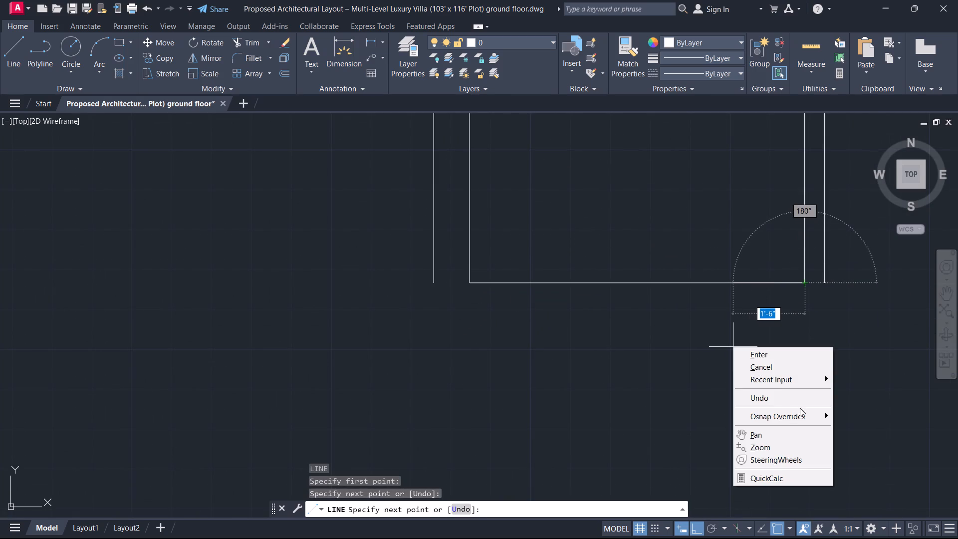
pyautogui.click(774, 362)
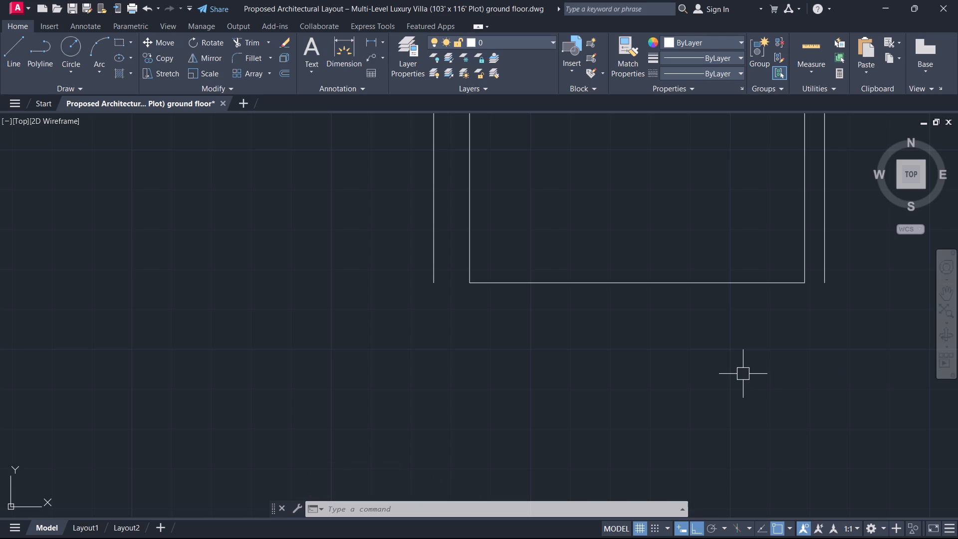
# Offset the left room's bottom line 5" downward to form its bottom wall.
pyautogui.scroll(1, 743, 374)
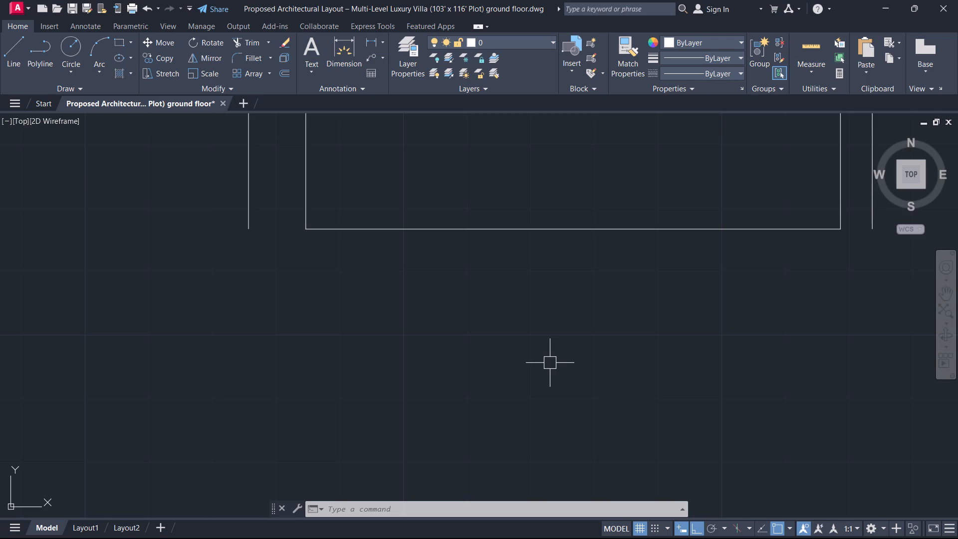
pyautogui.scroll(-2, 273, 324)
pyautogui.scroll(1, 273, 324)
pyautogui.scroll(-3, 374, 322)
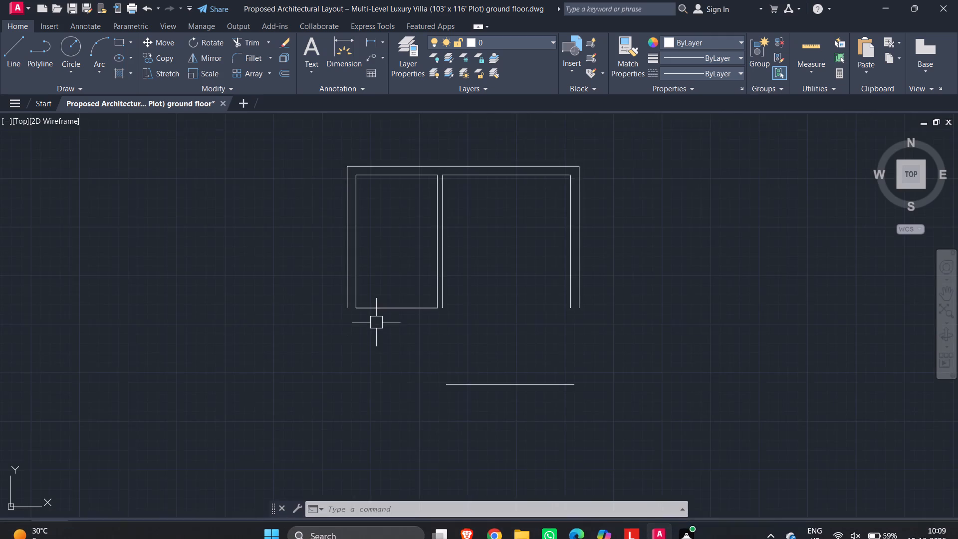
pyautogui.moveTo(376, 322); pyautogui.dragTo(399, 395, button='middle')
pyautogui.scroll(2, 397, 383)
pyautogui.write('o 5')
pyautogui.press('Return')
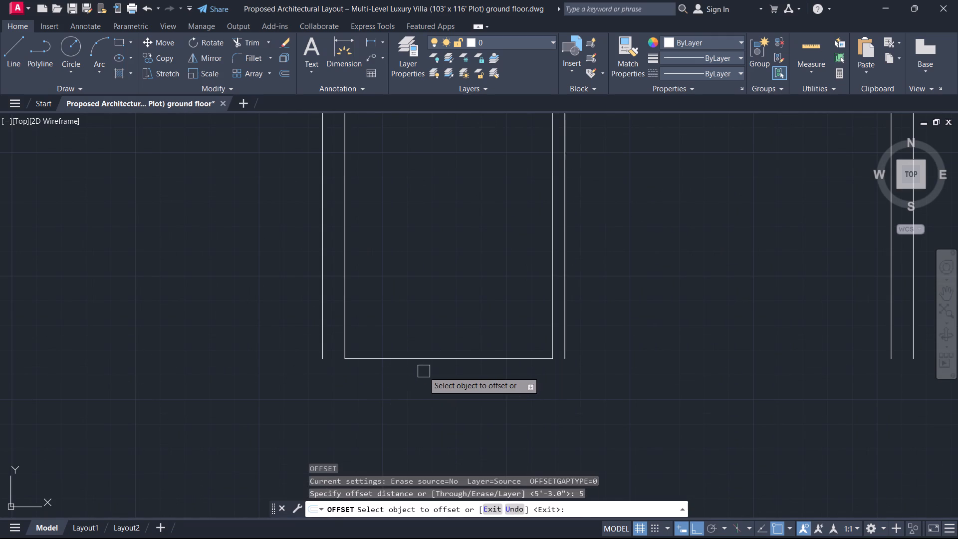
pyautogui.scroll(-3, 424, 371)
pyautogui.moveTo(468, 437); pyautogui.dragTo(469, 419, button='middle')
pyautogui.scroll(3, 430, 313)
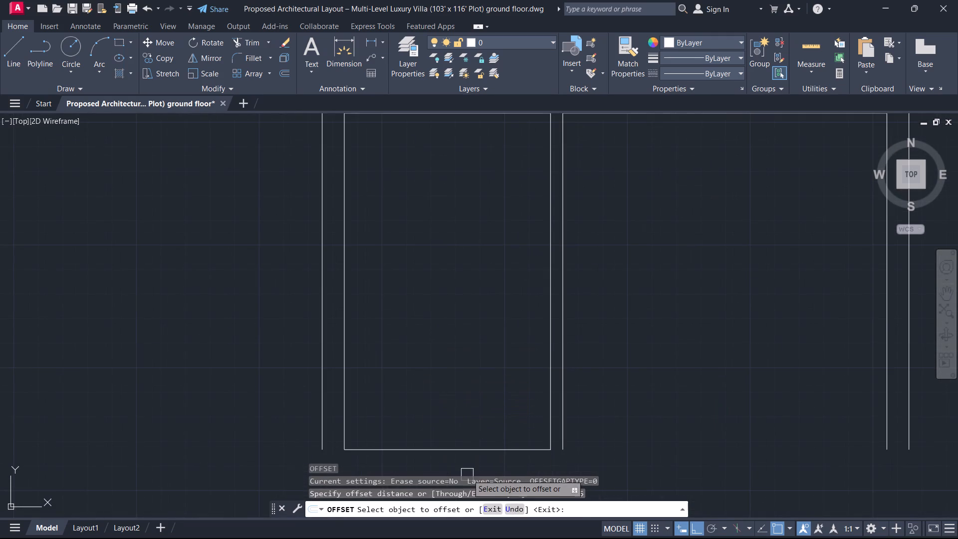
pyautogui.moveTo(477, 450); pyautogui.dragTo(573, 206, button='middle')
pyautogui.moveTo(569, 209); pyautogui.dragTo(569, 214)
pyautogui.click(530, 312)
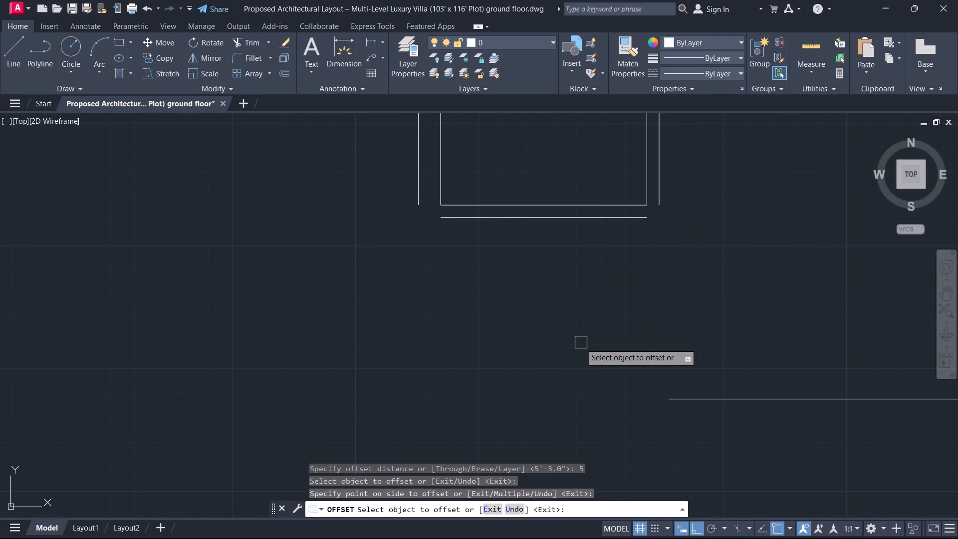
# Offset the adjoining room's bottom edge line 5" upward.
pyautogui.moveTo(680, 375); pyautogui.dragTo(562, 245, button='middle')
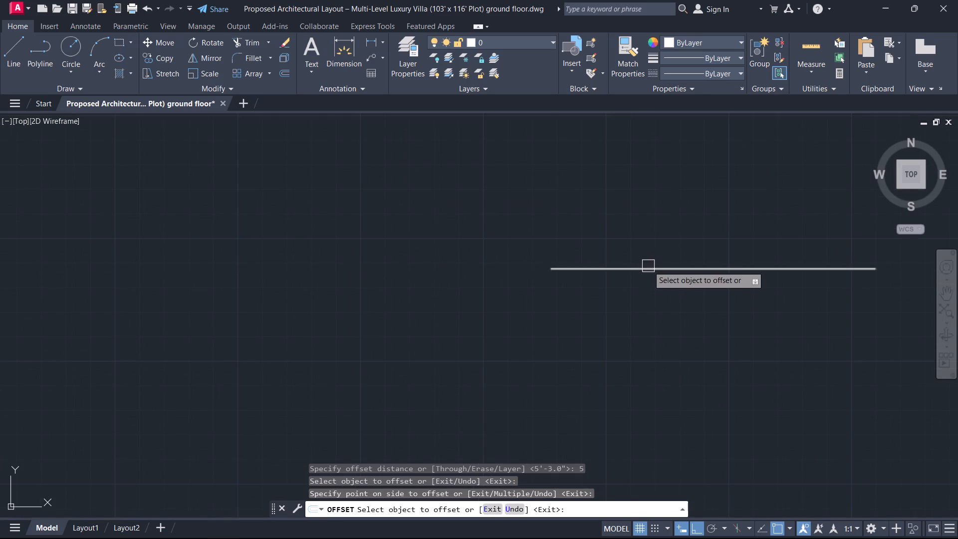
pyautogui.click(648, 267)
pyautogui.click(635, 225)
pyautogui.rightClick(498, 209)
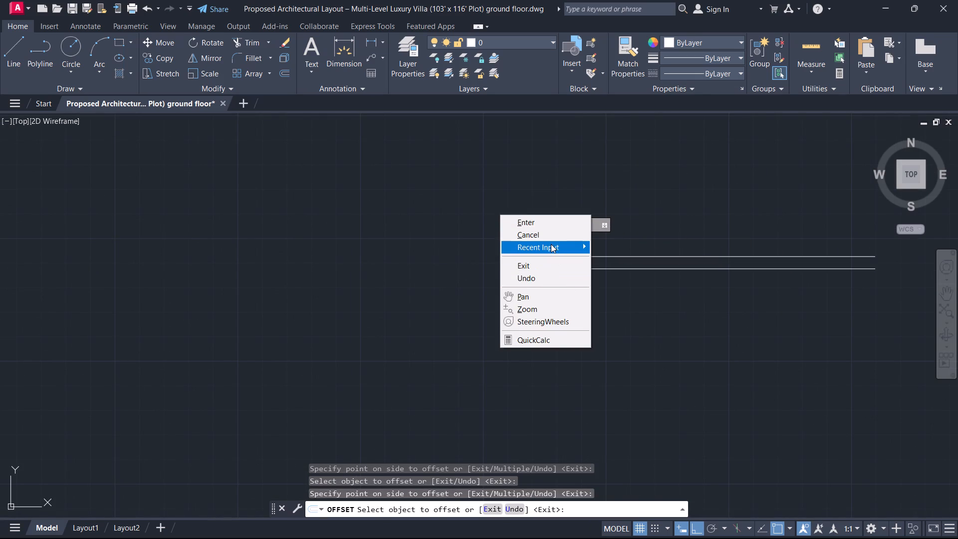
pyautogui.click(550, 237)
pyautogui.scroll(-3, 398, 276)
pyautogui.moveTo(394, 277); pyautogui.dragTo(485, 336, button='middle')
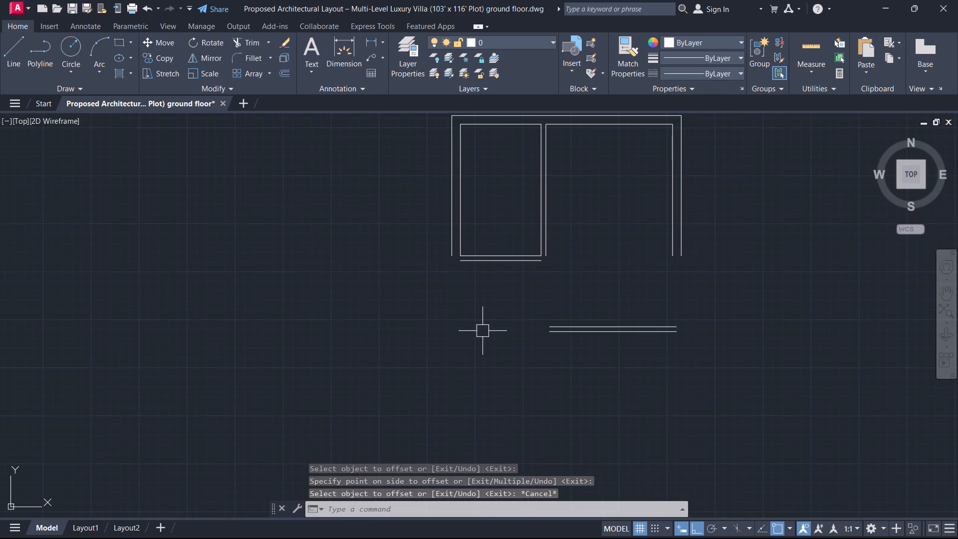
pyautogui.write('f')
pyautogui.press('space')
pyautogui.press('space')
# Fillet the upper line of the adjoining room's bottom wall with the left room's inner left wall line.
pyautogui.scroll(1, 494, 339)
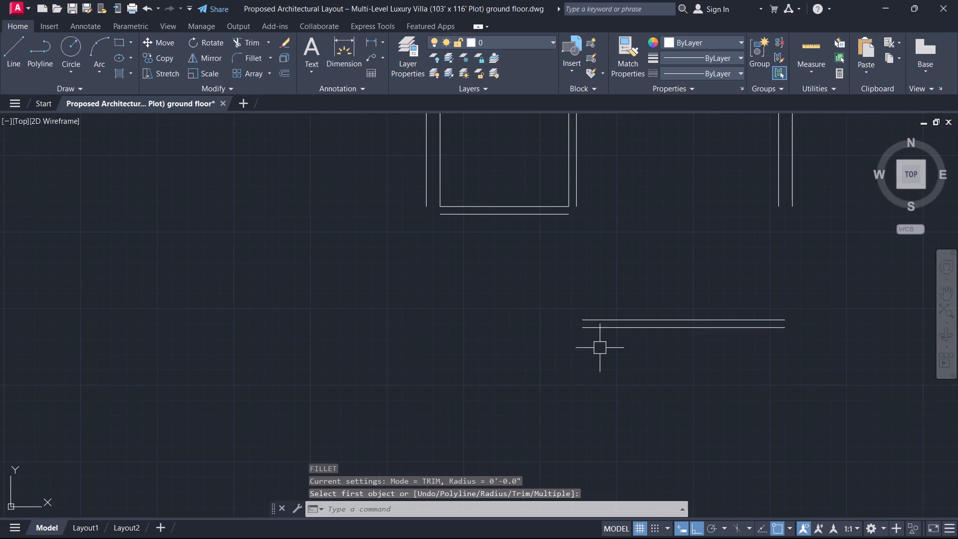
pyautogui.rightClick(484, 314)
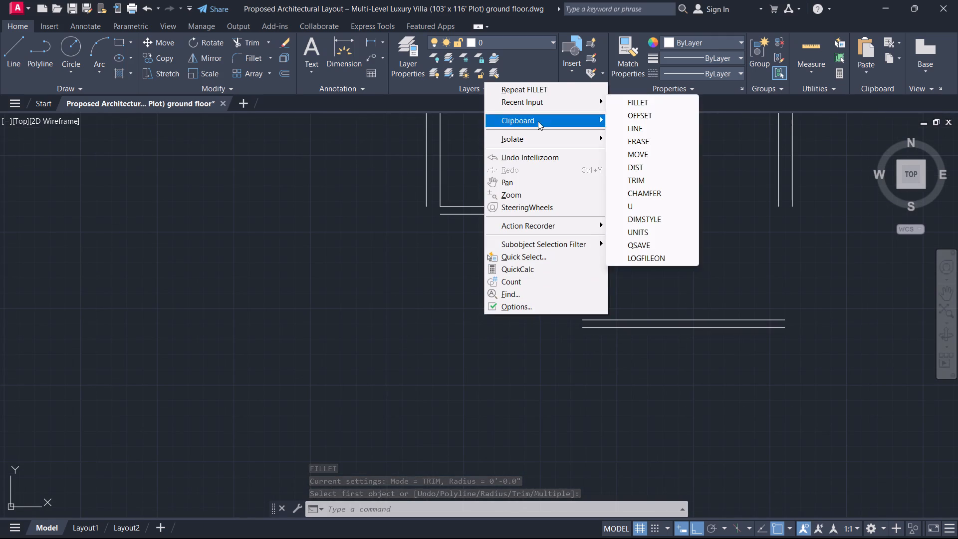
pyautogui.click(542, 95)
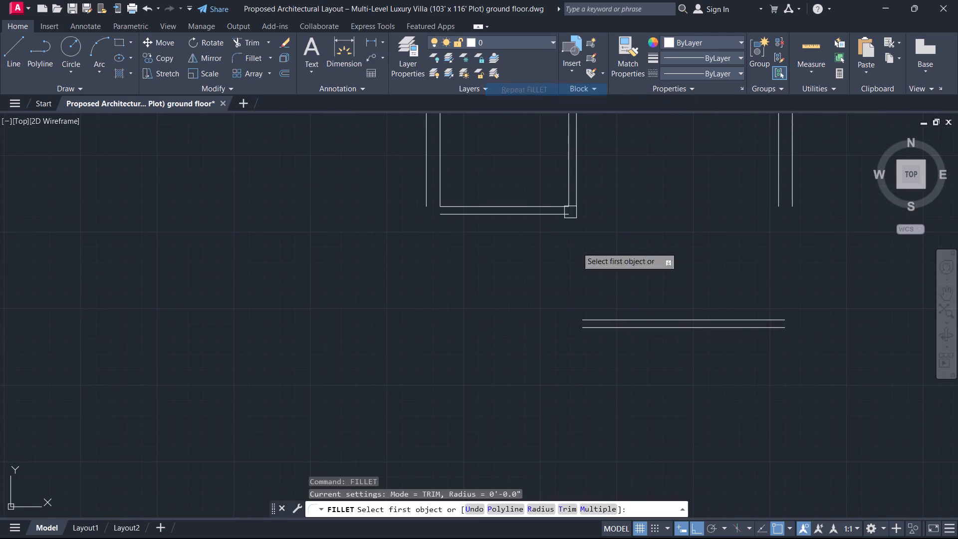
pyautogui.scroll(1, 605, 313)
pyautogui.click(607, 322)
pyautogui.click(344, 124)
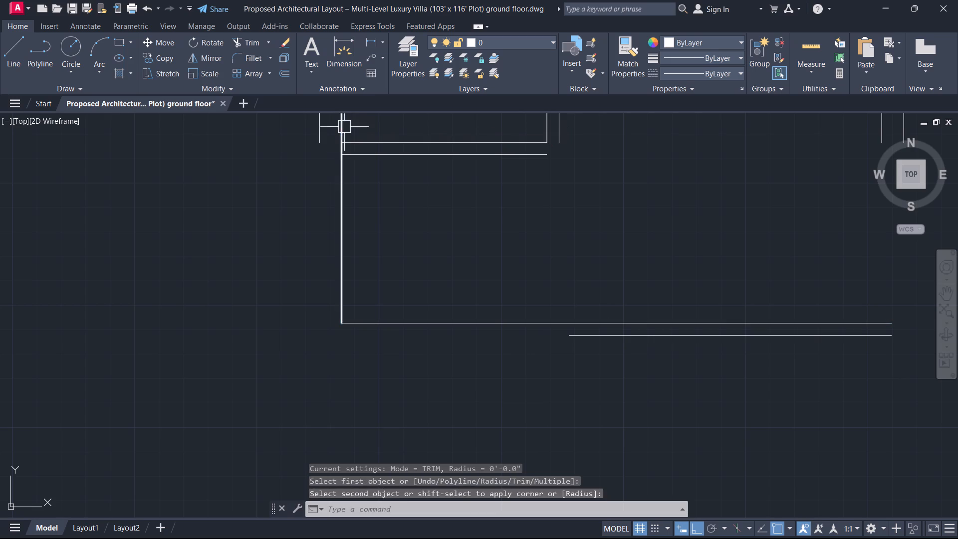
# Fillet the lower line of the adjoining room's bottom wall with the outer left wall line.
pyautogui.click(588, 347)
pyautogui.click(567, 345)
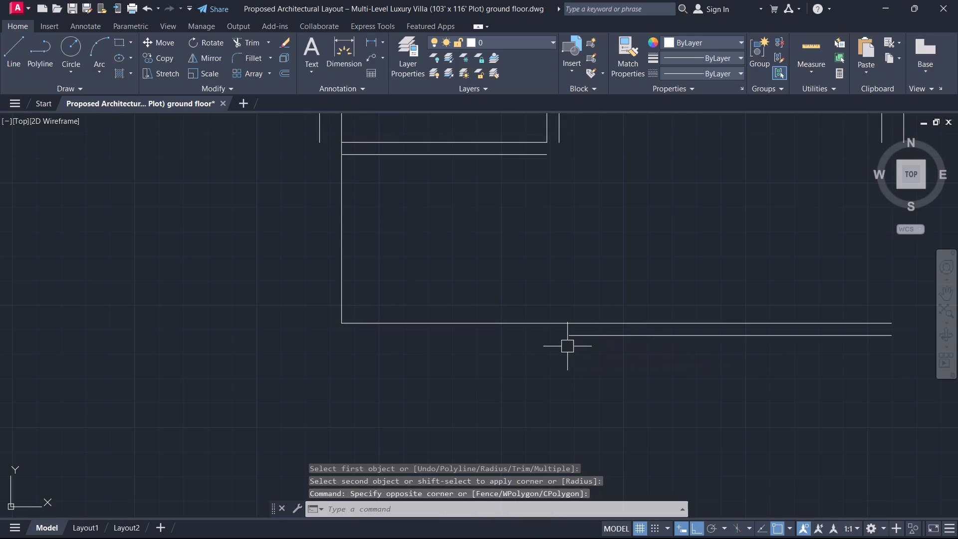
pyautogui.rightClick(565, 348)
pyautogui.click(620, 124)
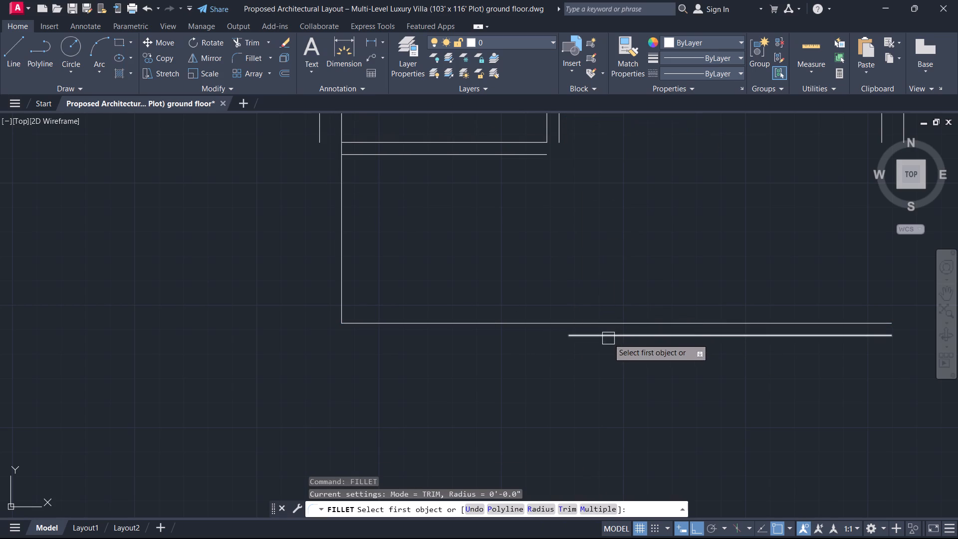
pyautogui.click(608, 338)
pyautogui.click(321, 134)
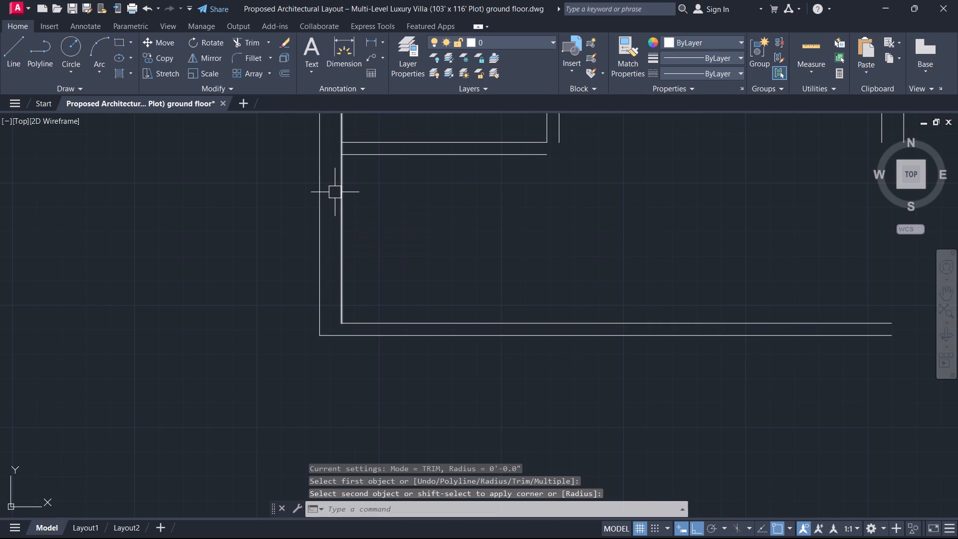
# Offset the lower line of the plan's lowest wall 17' downward to set the depth of a new room.
pyautogui.scroll(-3, 467, 263)
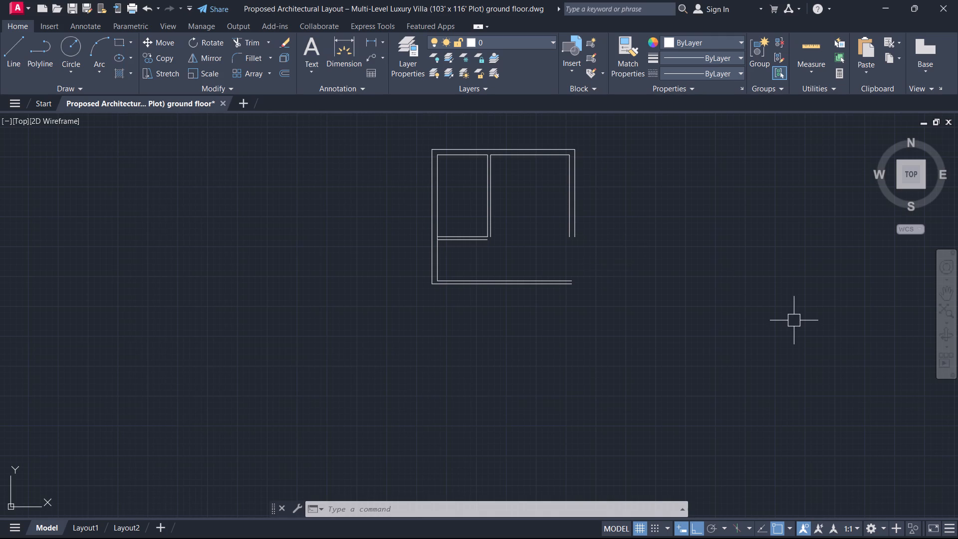
pyautogui.scroll(1, 538, 201)
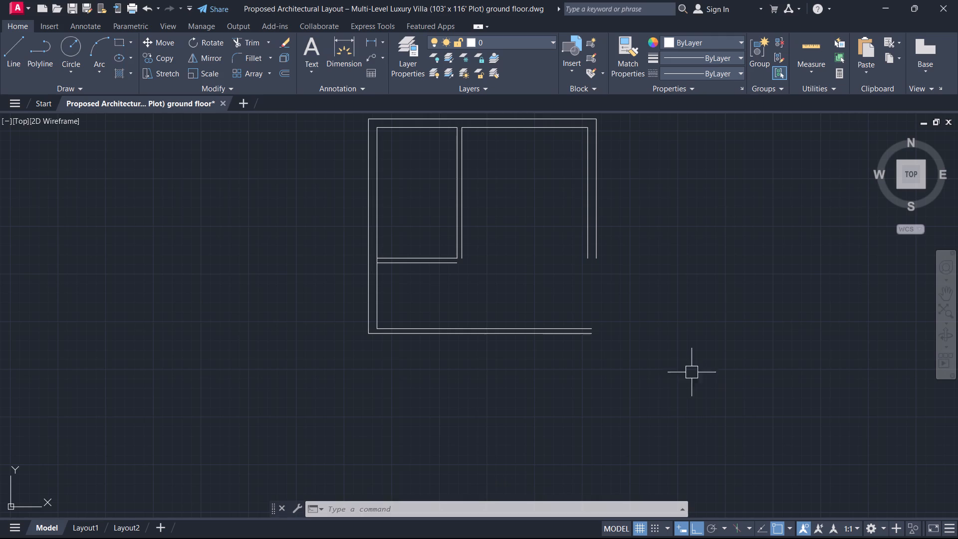
pyautogui.scroll(-1, 479, 240)
pyautogui.moveTo(475, 239); pyautogui.dragTo(539, 329, button='middle')
pyautogui.scroll(1, 533, 320)
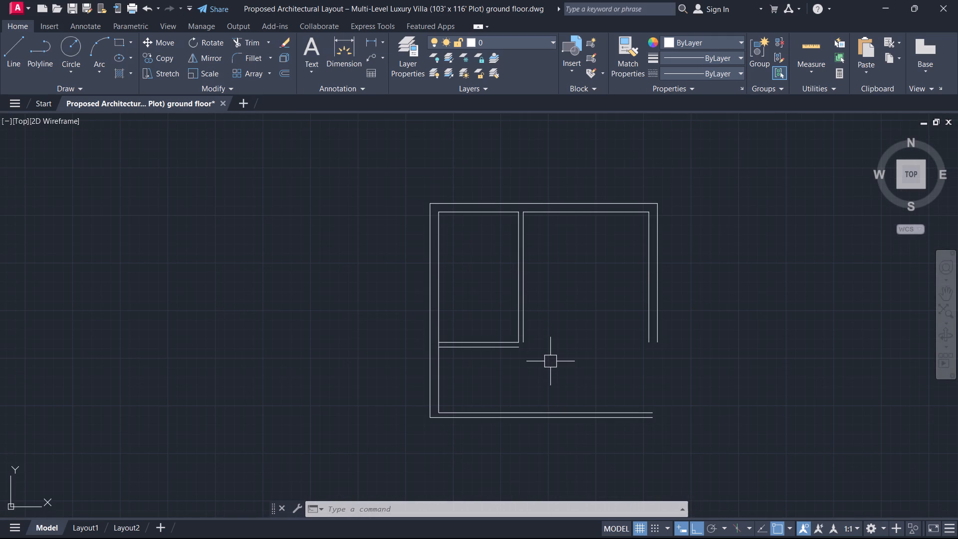
pyautogui.write('o')
pyautogui.press('space')
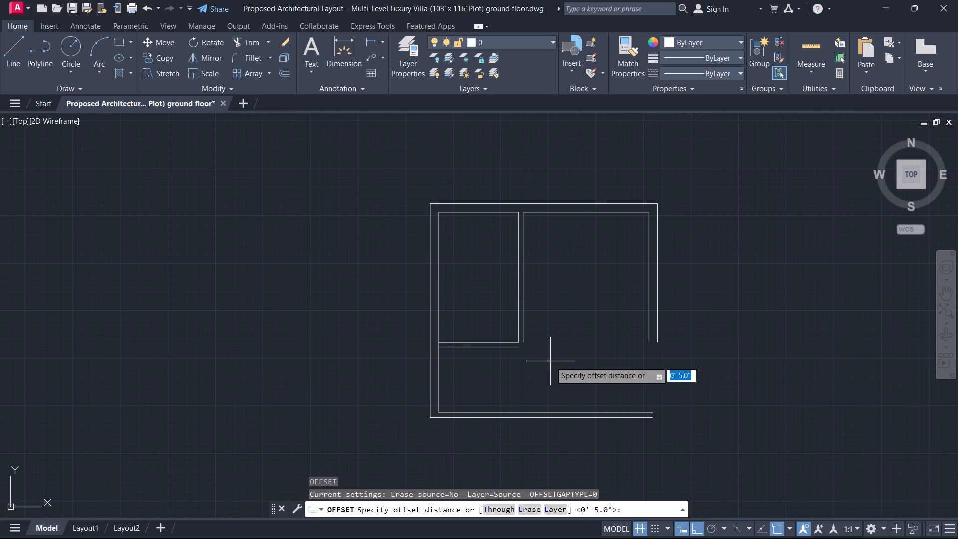
pyautogui.write("17'")
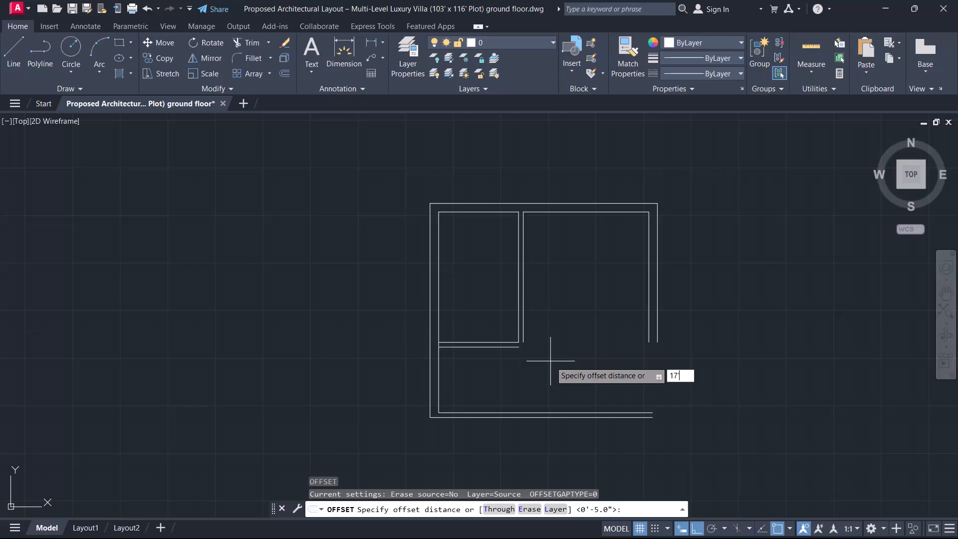
pyautogui.press('Return')
pyautogui.scroll(2, 542, 406)
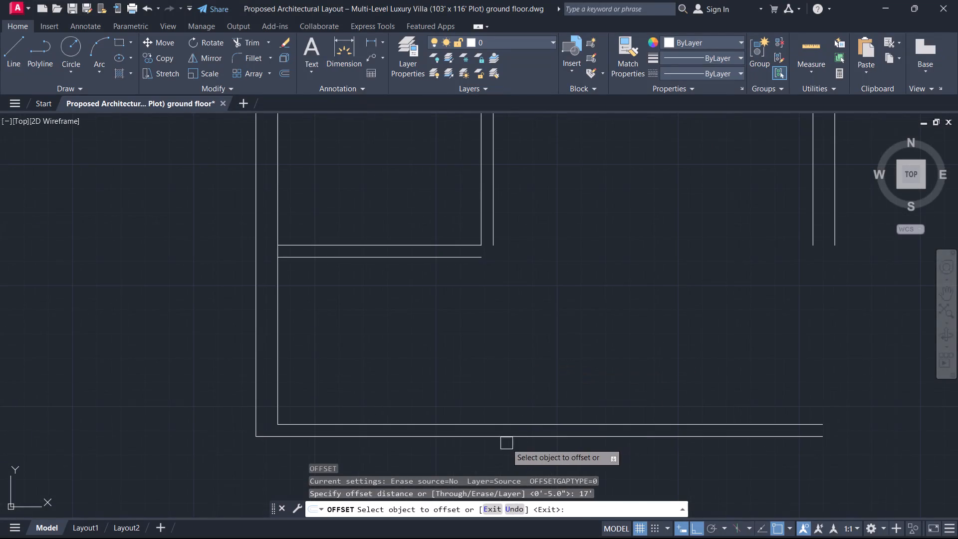
pyautogui.click(504, 437)
pyautogui.click(499, 462)
pyautogui.scroll(-3, 498, 448)
pyautogui.moveTo(498, 447); pyautogui.dragTo(542, 240, button='middle')
pyautogui.rightClick(532, 246)
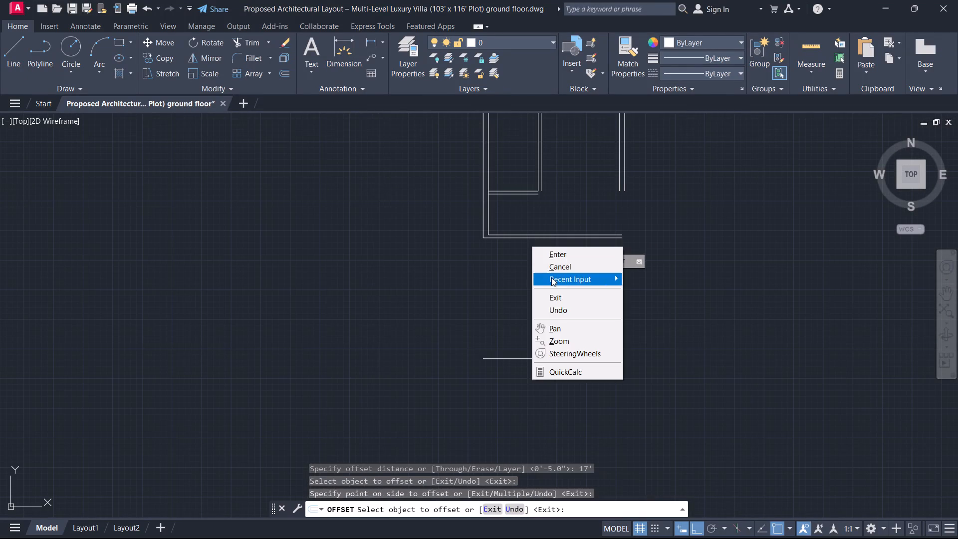
pyautogui.click(563, 266)
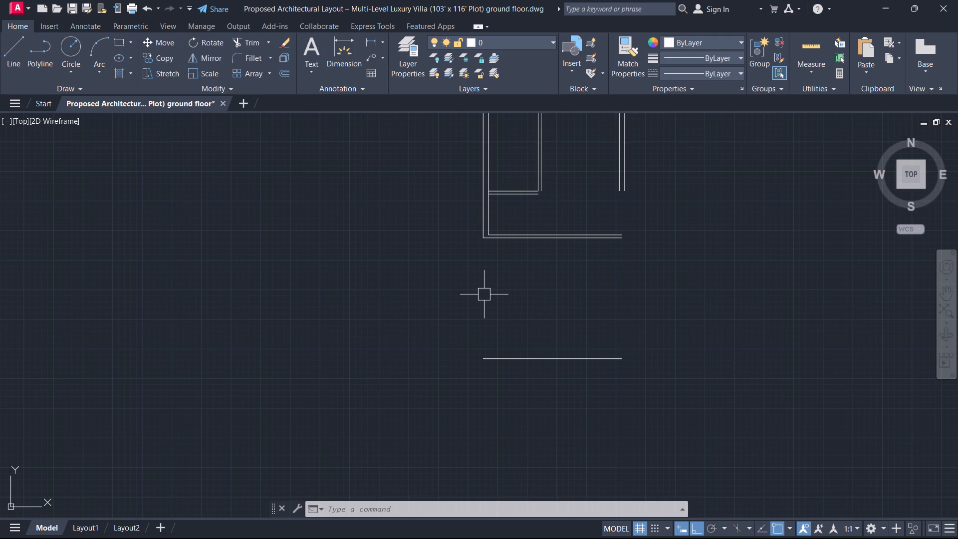
# Offset the new room's bottom line 5" downward to form its bottom wall.
pyautogui.write('o')
pyautogui.press('space')
pyautogui.press('5')
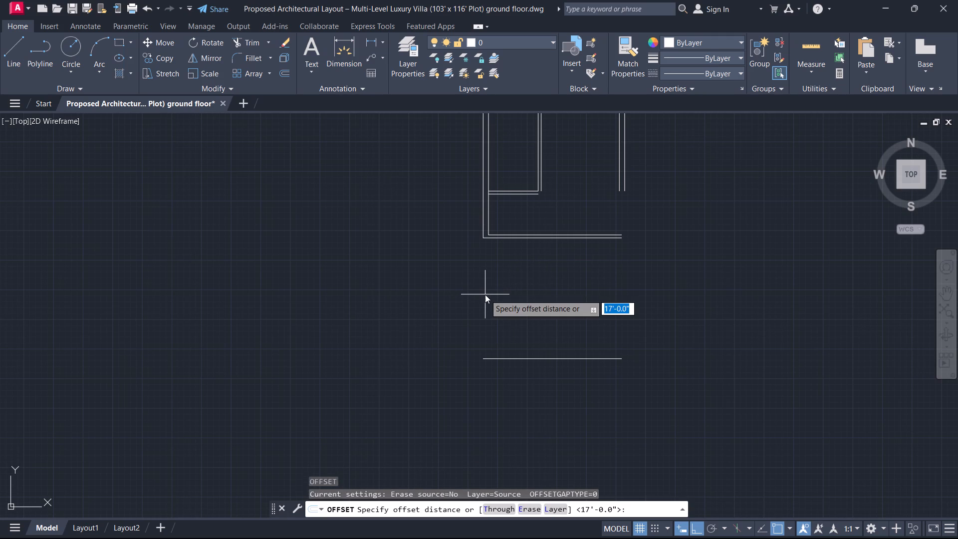
pyautogui.press('Return')
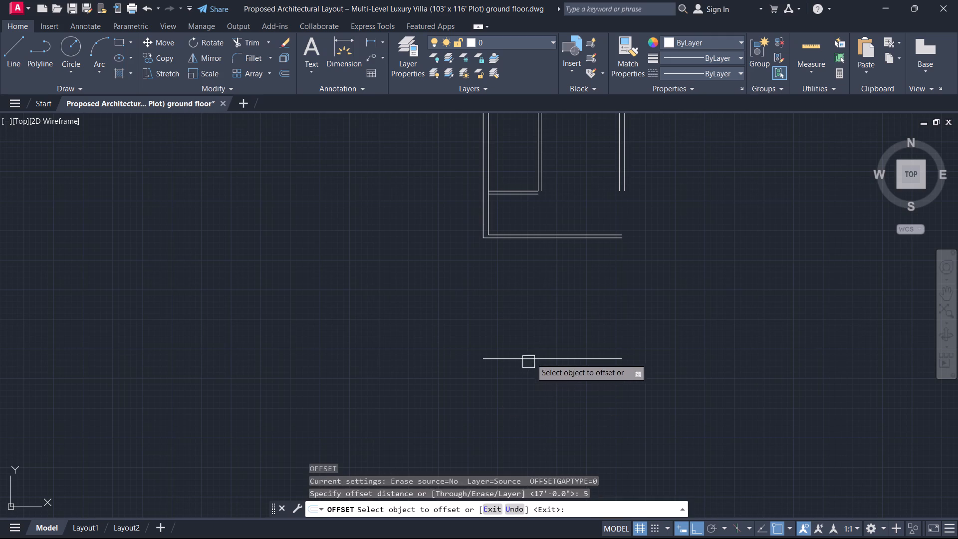
pyautogui.click(532, 357)
pyautogui.click(527, 377)
pyautogui.press('Escape')
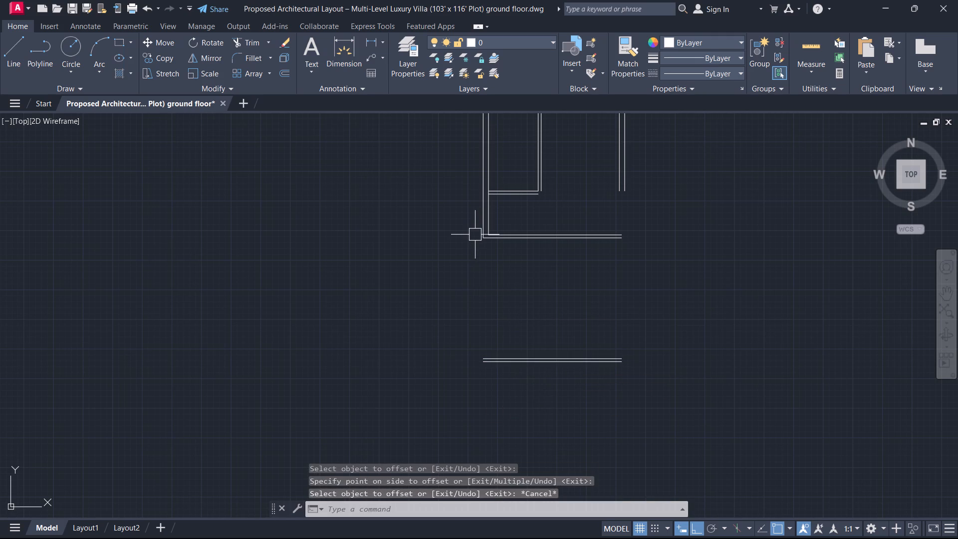
# Extend the outer and inner left wall lines down to the new room's bottom wall.
pyautogui.write('ex')
pyautogui.press('space')
pyautogui.click(458, 198)
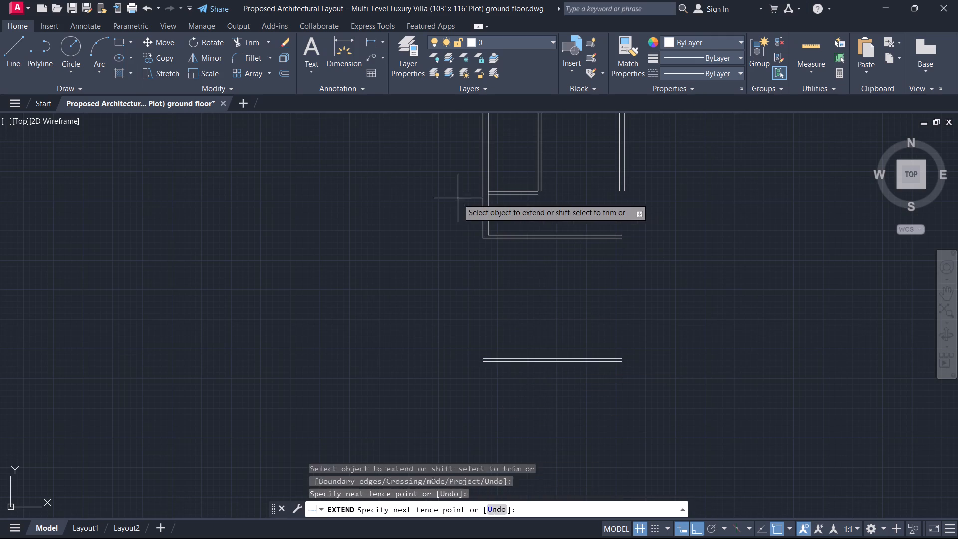
pyautogui.click(515, 223)
pyautogui.click(494, 216)
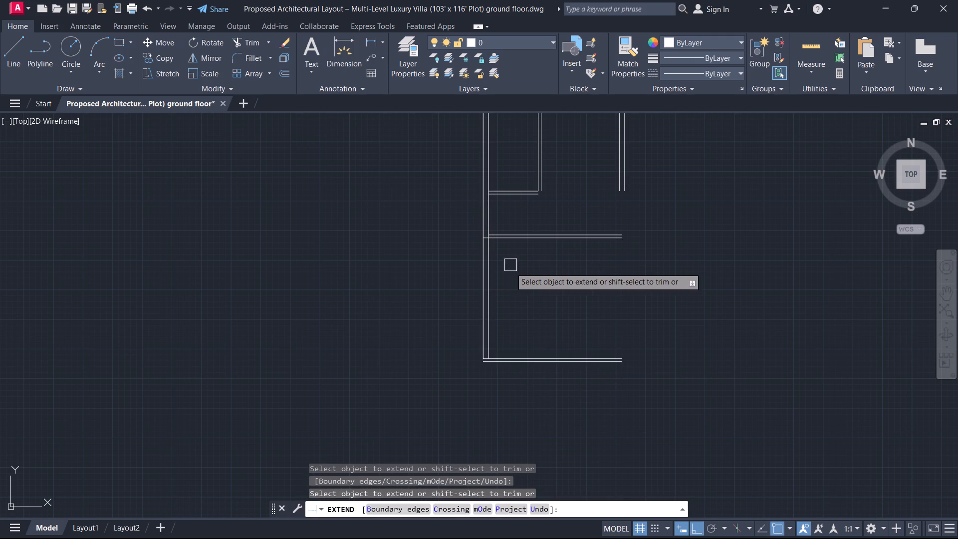
pyautogui.click(481, 293)
pyautogui.press('Escape')
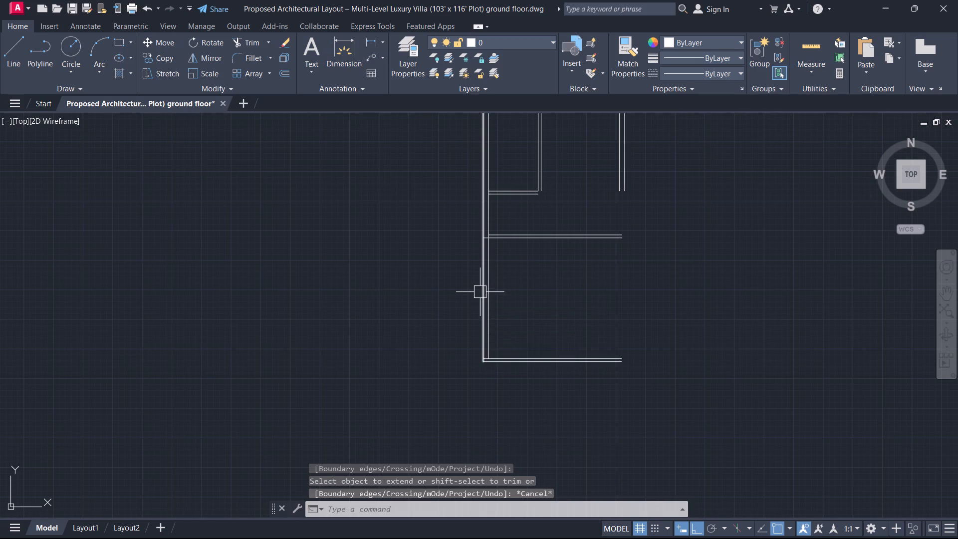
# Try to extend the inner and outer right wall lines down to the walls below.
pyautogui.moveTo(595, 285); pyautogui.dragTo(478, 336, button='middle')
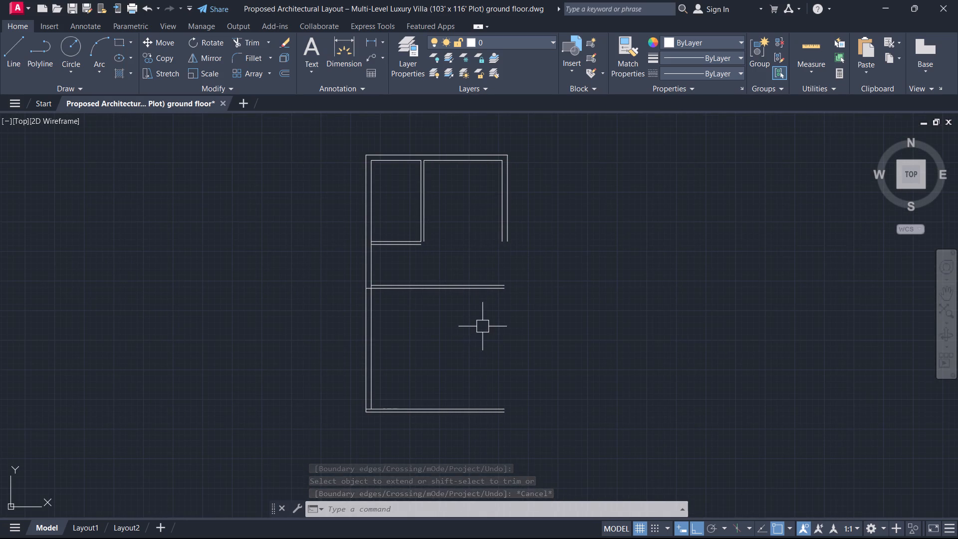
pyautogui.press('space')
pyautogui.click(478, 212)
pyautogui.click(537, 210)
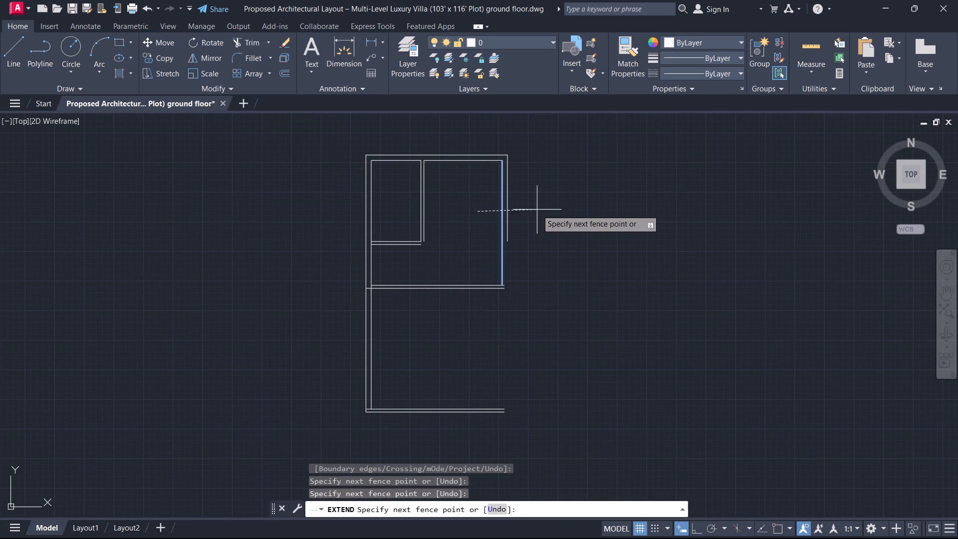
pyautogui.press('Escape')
# Fillet the outer and inner right wall lines with the lower and upper lines of the new room's bottom wall.
pyautogui.write('f')
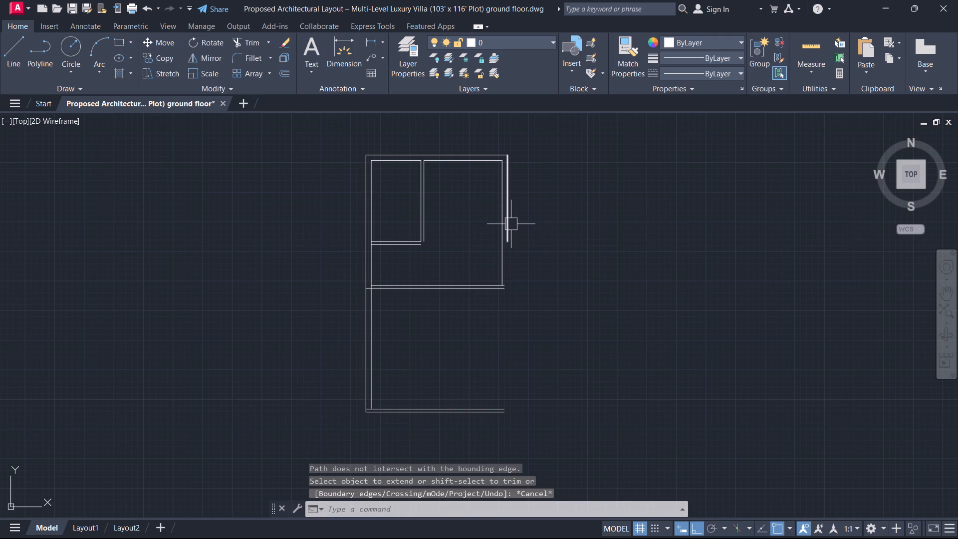
pyautogui.press('space')
pyautogui.click(512, 225)
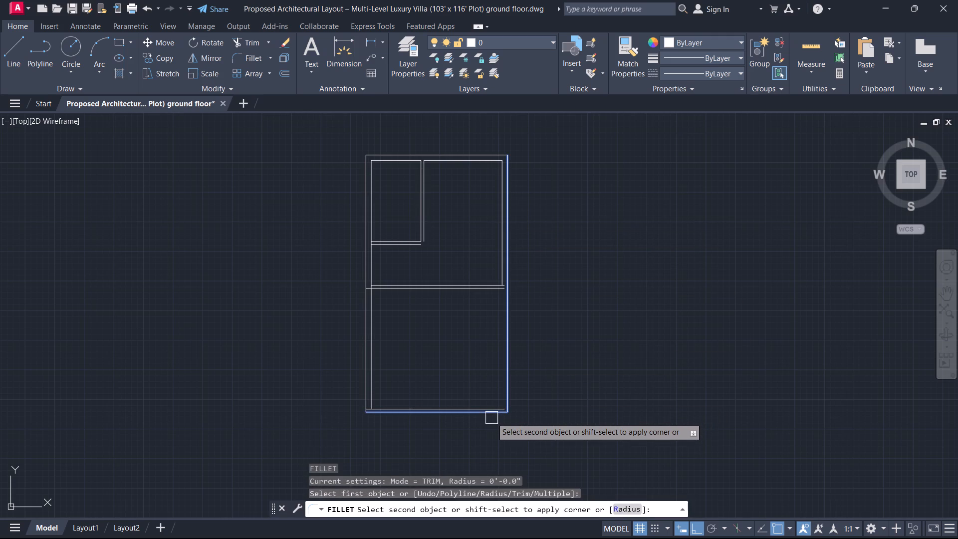
pyautogui.click(491, 418)
pyautogui.press('Escape')
pyautogui.press('space')
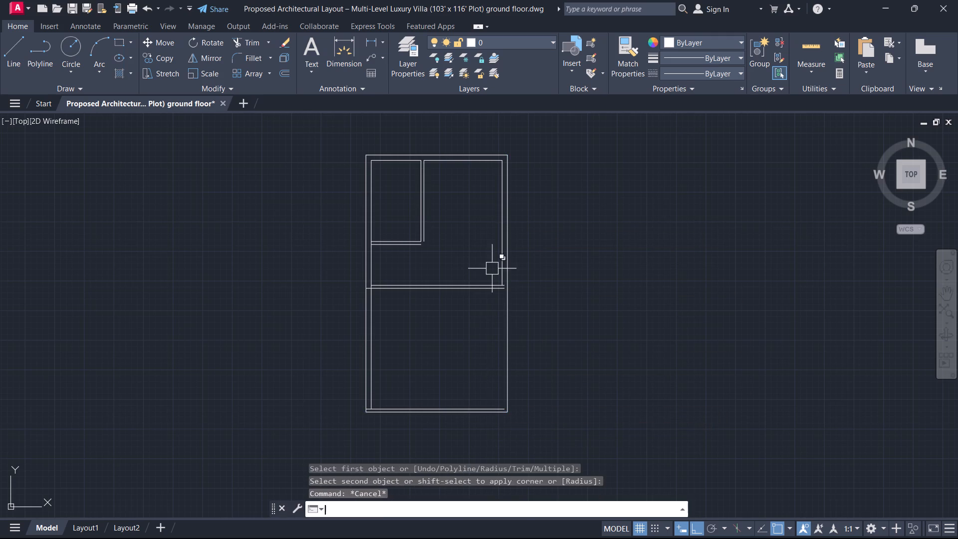
pyautogui.click(501, 262)
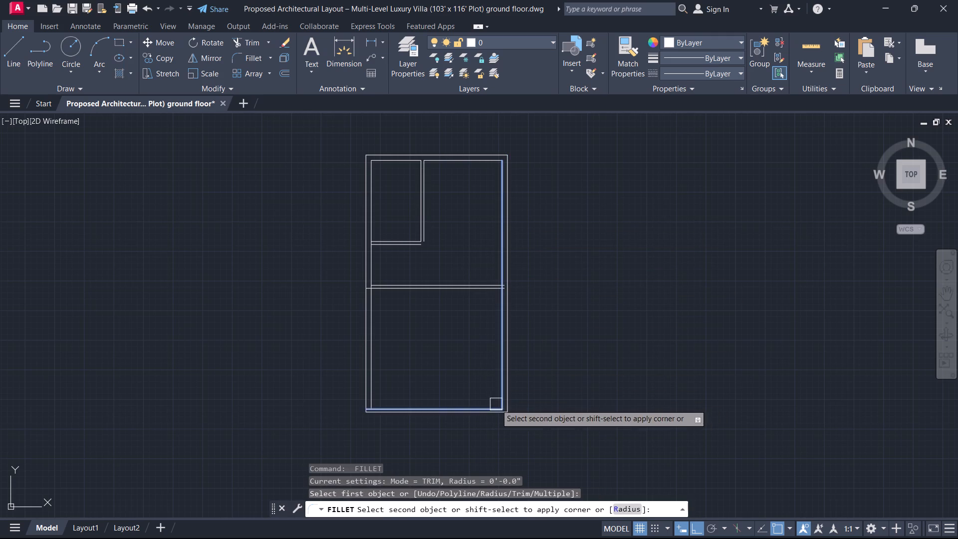
pyautogui.click(496, 404)
pyautogui.press('Escape')
# Trim the ends of the two middle wall lines that project past the inner right wall line.
pyautogui.scroll(2, 487, 285)
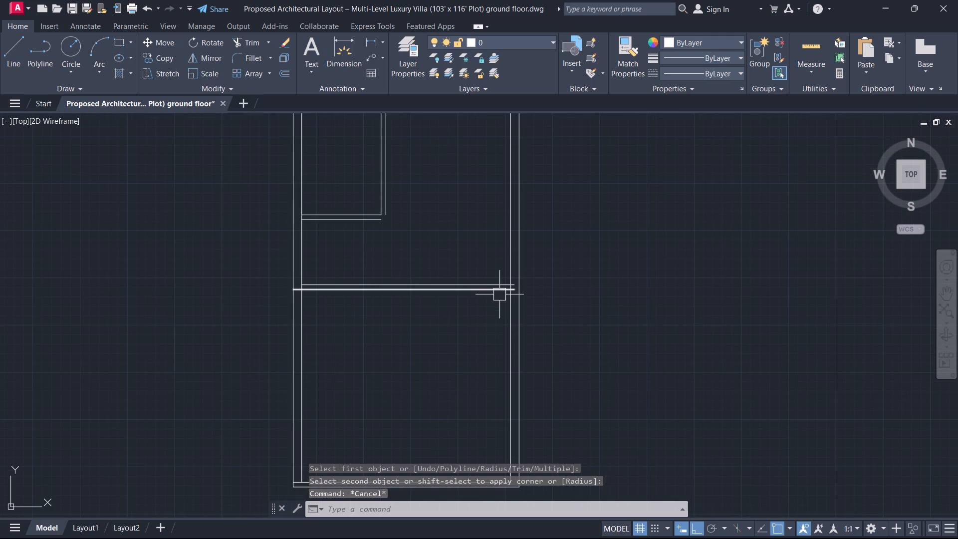
pyautogui.write('tr')
pyautogui.press('space')
pyautogui.scroll(2, 526, 295)
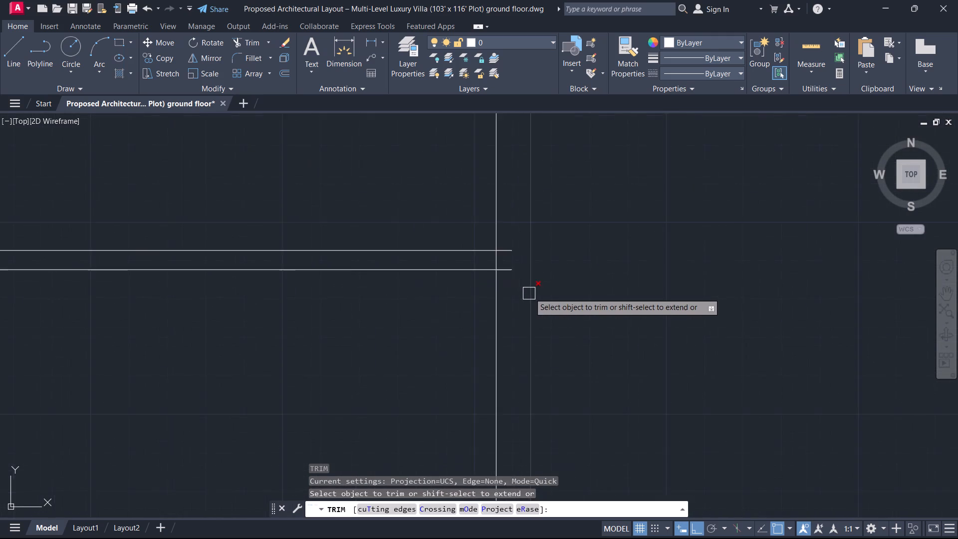
pyautogui.scroll(1, 529, 293)
pyautogui.click(493, 259)
pyautogui.click(493, 223)
# Trim the middle wall's lower line inside the left wall, and the inner left wall line between the two middle wall lines.
pyautogui.scroll(-5, 382, 312)
pyautogui.moveTo(335, 343); pyautogui.dragTo(502, 316, button='middle')
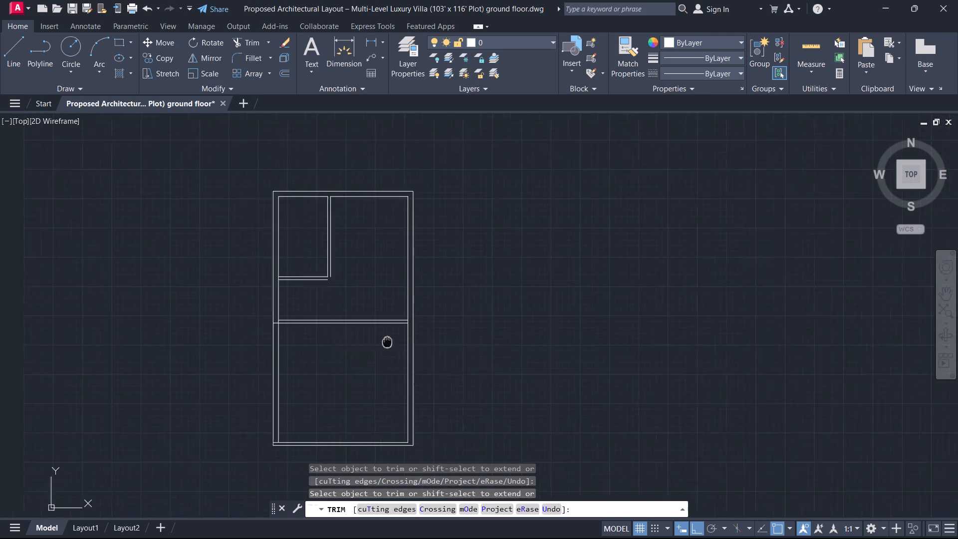
pyautogui.moveTo(502, 316); pyautogui.dragTo(675, 271, button='middle')
pyautogui.scroll(4, 579, 270)
pyautogui.click(560, 180)
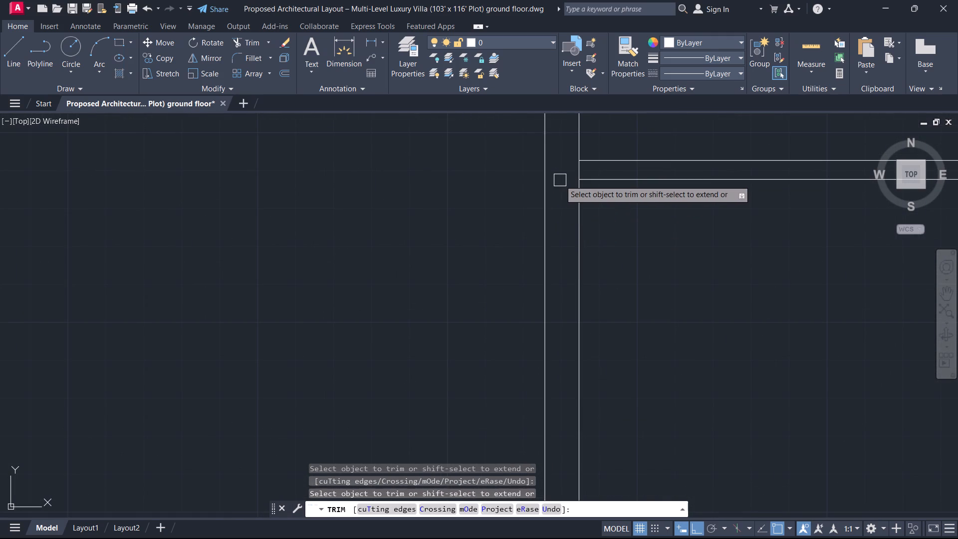
pyautogui.scroll(3, 560, 180)
pyautogui.click(565, 167)
pyautogui.scroll(-2, 648, 166)
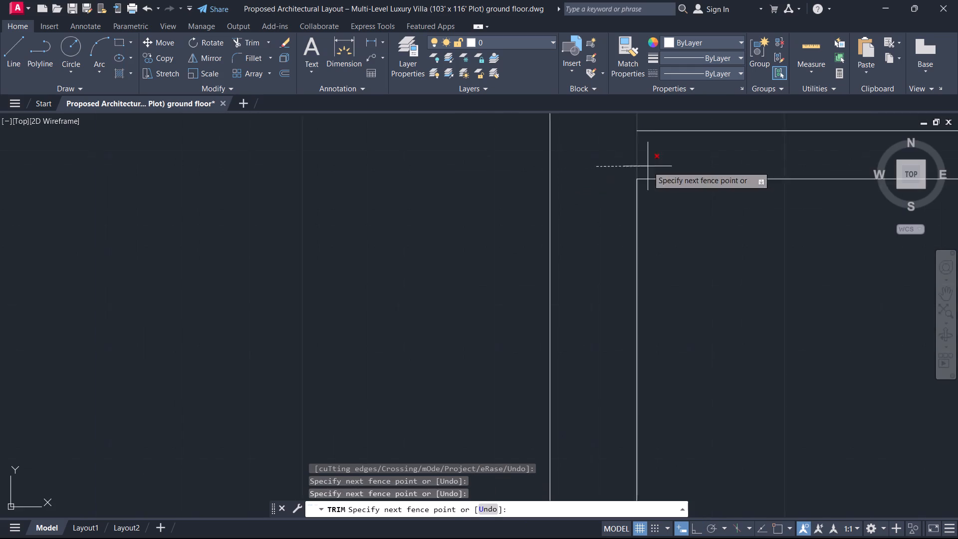
pyautogui.scroll(-1, 648, 166)
pyautogui.moveTo(648, 166); pyautogui.dragTo(585, 240, button='middle')
pyautogui.click(614, 237)
pyautogui.press('Escape')
# Extend both vertical partition lines between the upper rooms down to the middle wall.
pyautogui.scroll(-6, 602, 240)
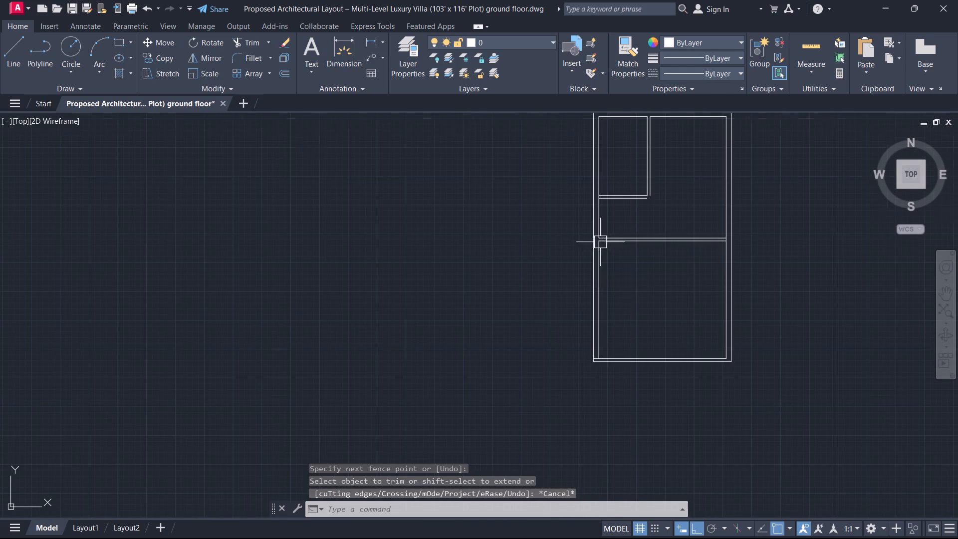
pyautogui.moveTo(634, 286); pyautogui.dragTo(614, 366, button='middle')
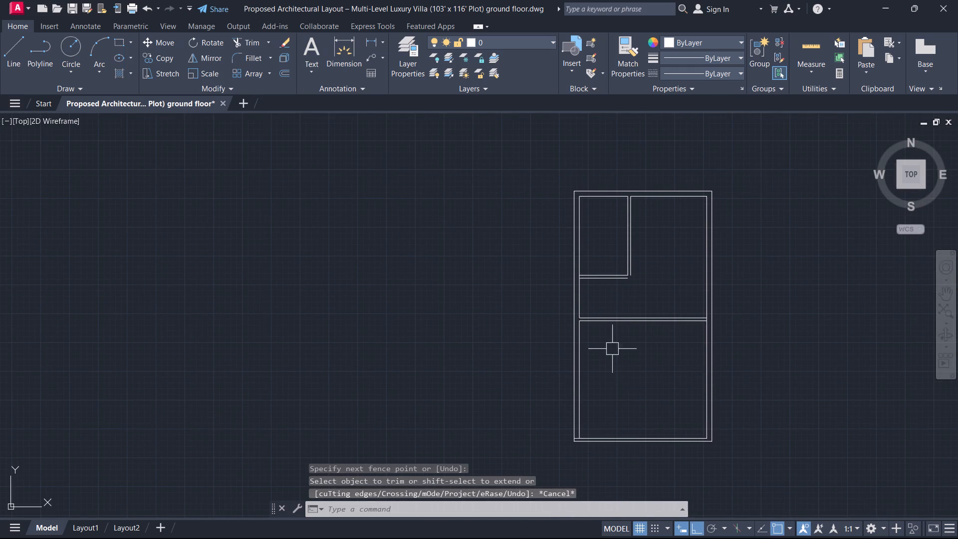
pyautogui.scroll(1, 631, 308)
pyautogui.moveTo(631, 308); pyautogui.dragTo(638, 334, button='middle')
pyautogui.write('ex')
pyautogui.press('space')
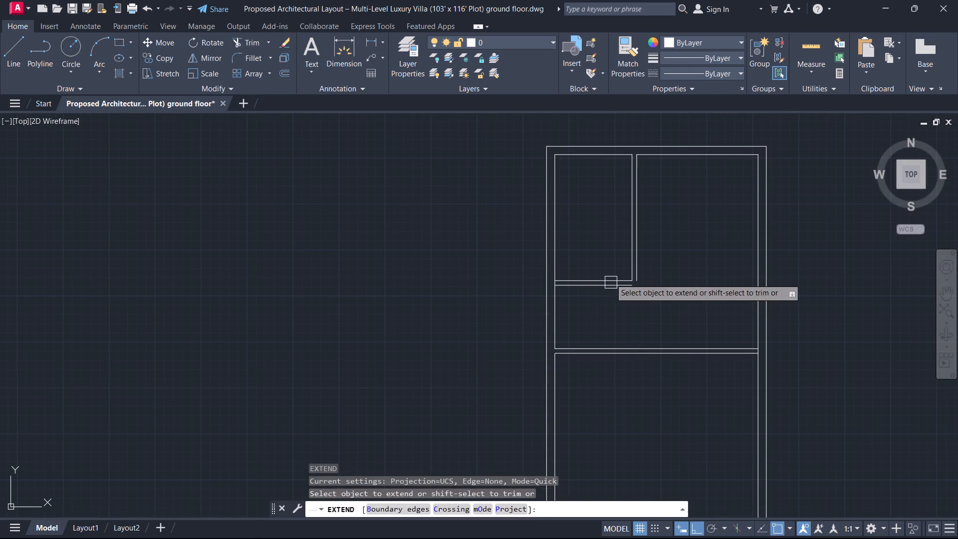
pyautogui.click(594, 239)
pyautogui.click(678, 256)
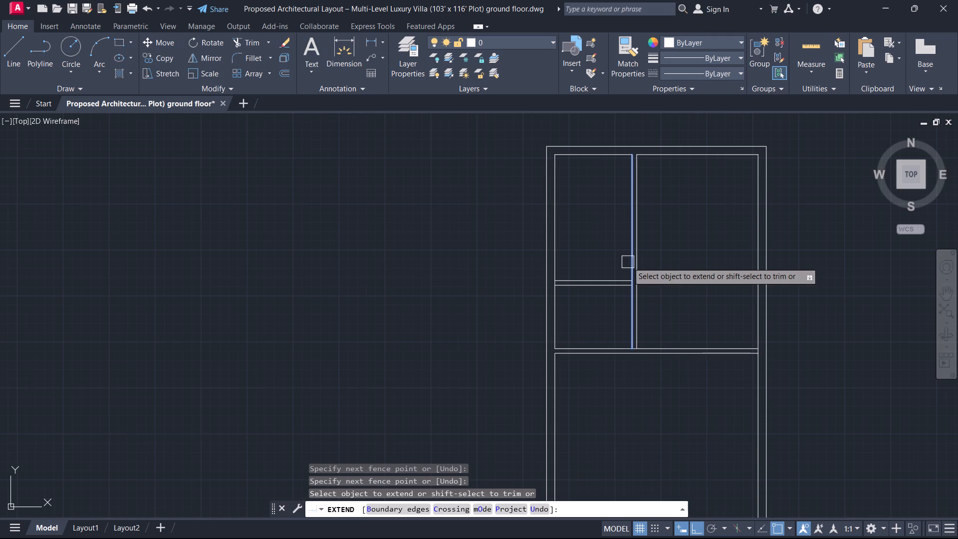
pyautogui.click(627, 262)
pyautogui.press('Escape')
# Trim the middle wall's upper line between the two partition lines to open the wall junction.
pyautogui.scroll(2, 632, 281)
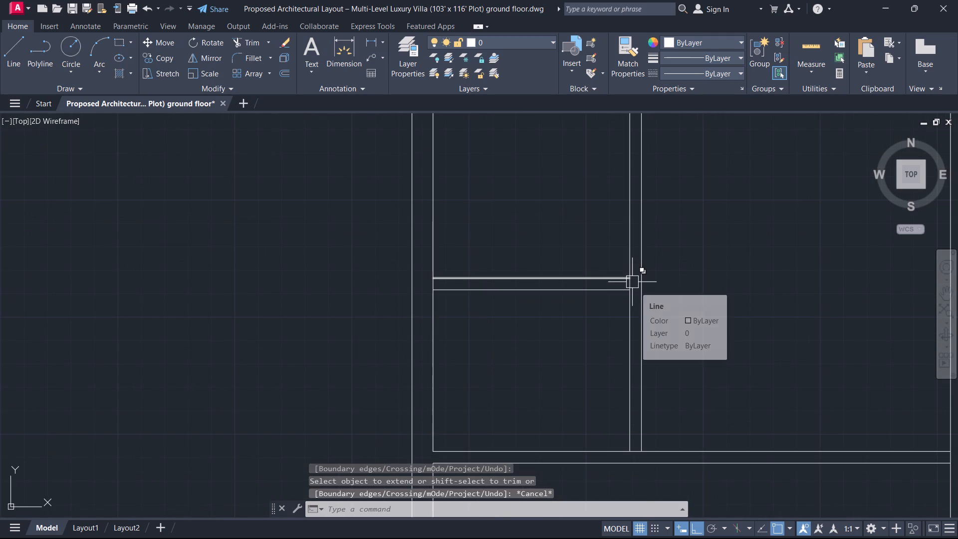
pyautogui.scroll(1, 632, 282)
pyautogui.moveTo(647, 361); pyautogui.dragTo(677, 137, button='middle')
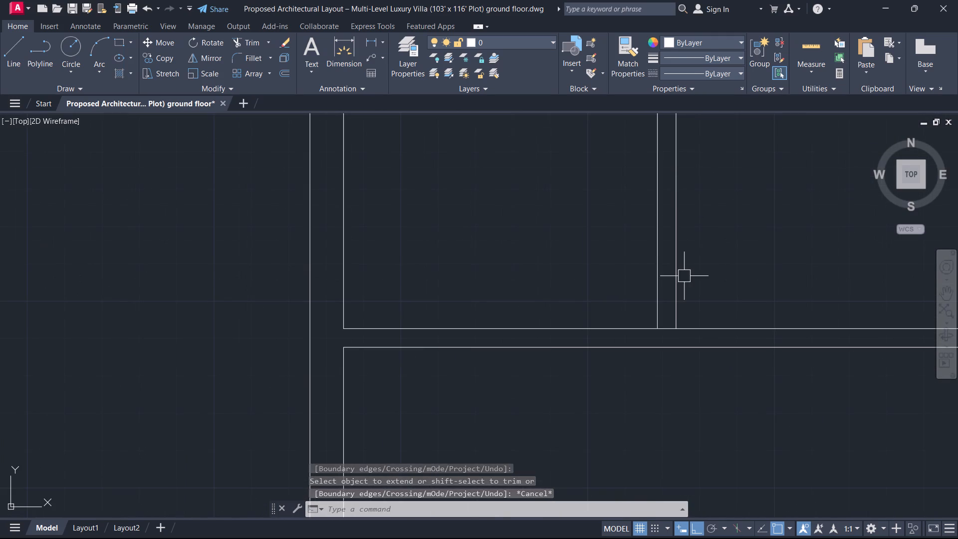
pyautogui.write('tr')
pyautogui.press('space')
pyautogui.scroll(3, 678, 334)
pyautogui.click(649, 317)
pyautogui.press('Escape')
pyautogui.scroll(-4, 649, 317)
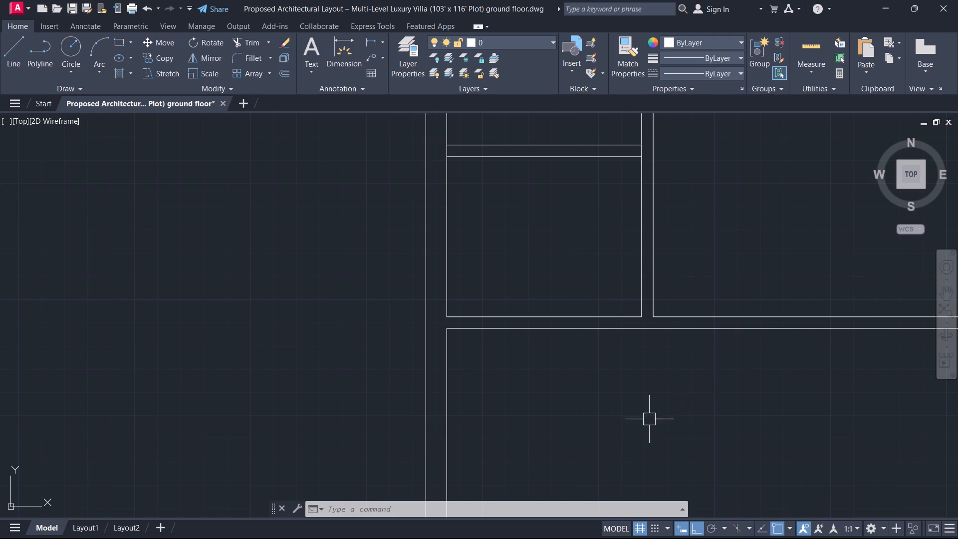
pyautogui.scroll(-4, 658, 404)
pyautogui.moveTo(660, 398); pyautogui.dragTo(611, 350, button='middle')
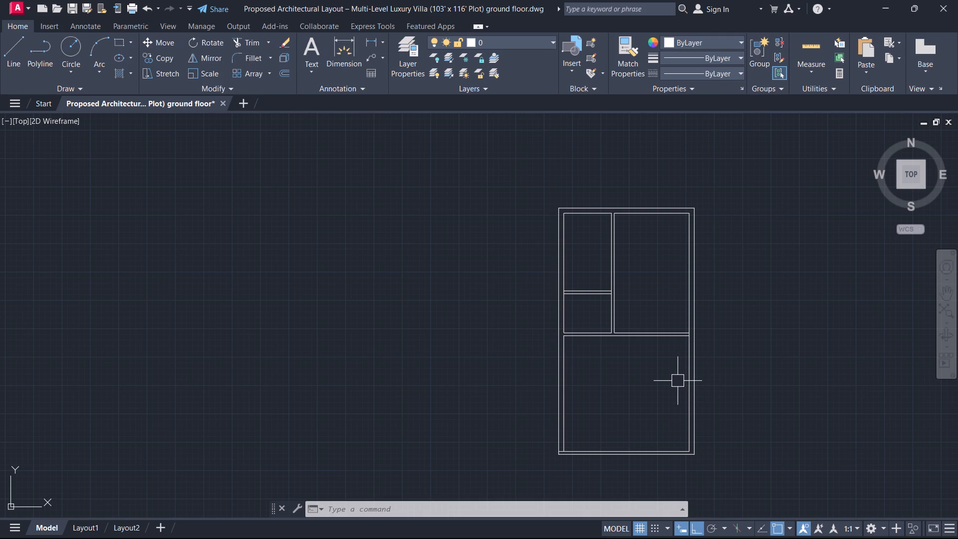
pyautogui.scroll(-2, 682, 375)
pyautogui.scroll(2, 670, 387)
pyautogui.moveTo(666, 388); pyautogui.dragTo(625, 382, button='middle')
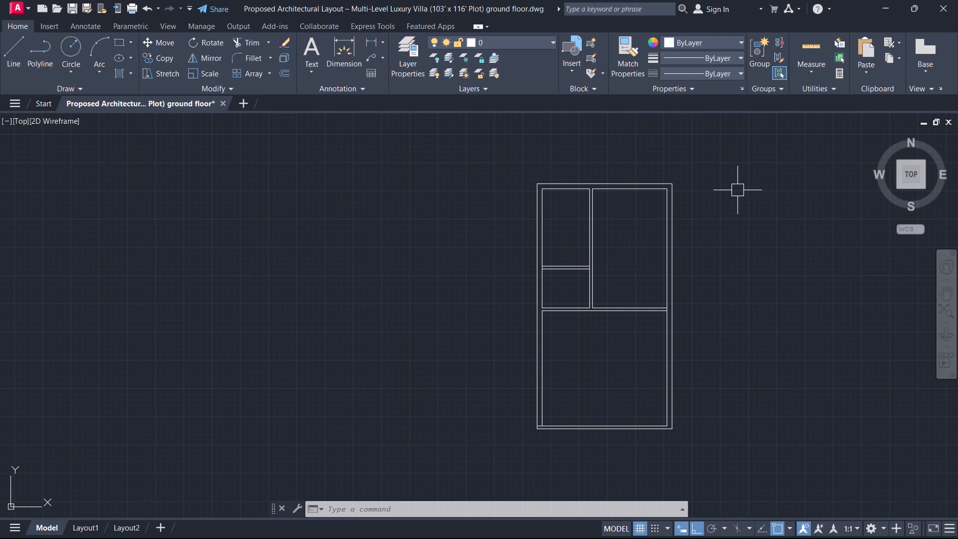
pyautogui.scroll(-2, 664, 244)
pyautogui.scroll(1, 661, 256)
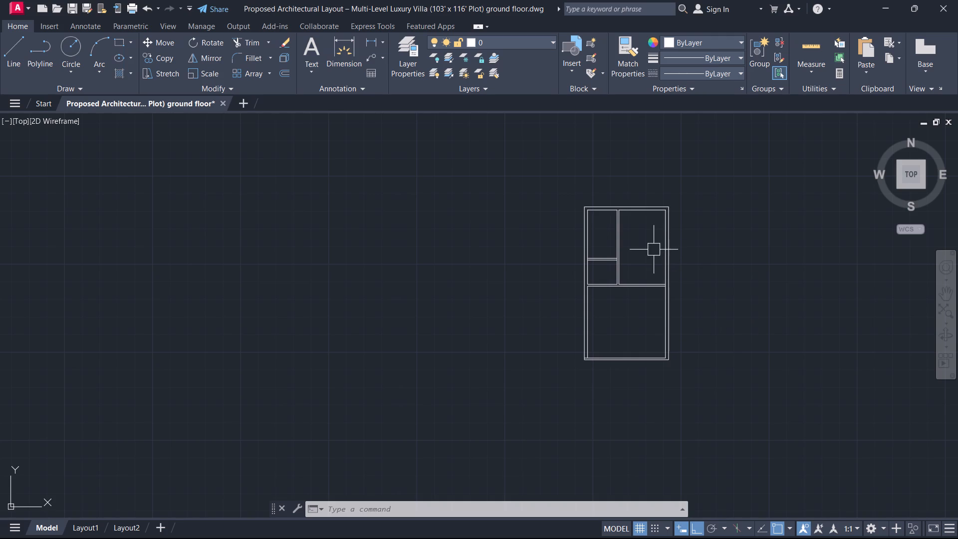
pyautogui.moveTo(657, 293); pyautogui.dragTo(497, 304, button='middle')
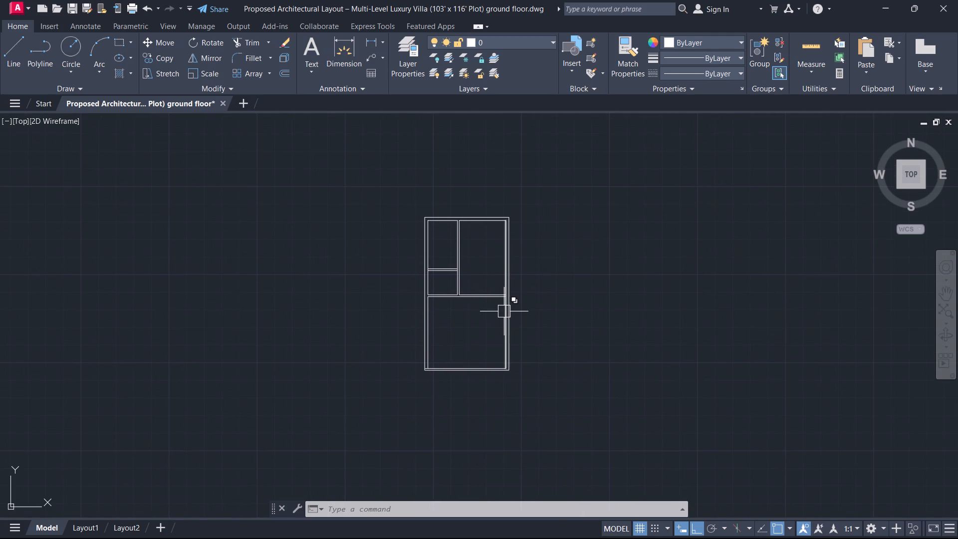
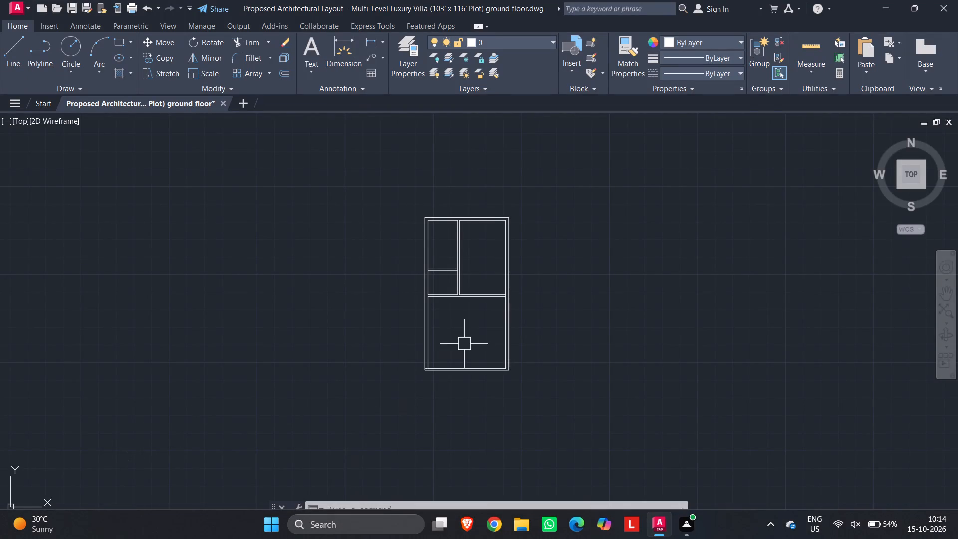
# Measure the clear height of the lower room from the bottom wall's inner line up to the middle wall.
pyautogui.scroll(1, 465, 342)
pyautogui.moveTo(465, 341); pyautogui.dragTo(449, 364, button='middle')
pyautogui.scroll(1, 455, 356)
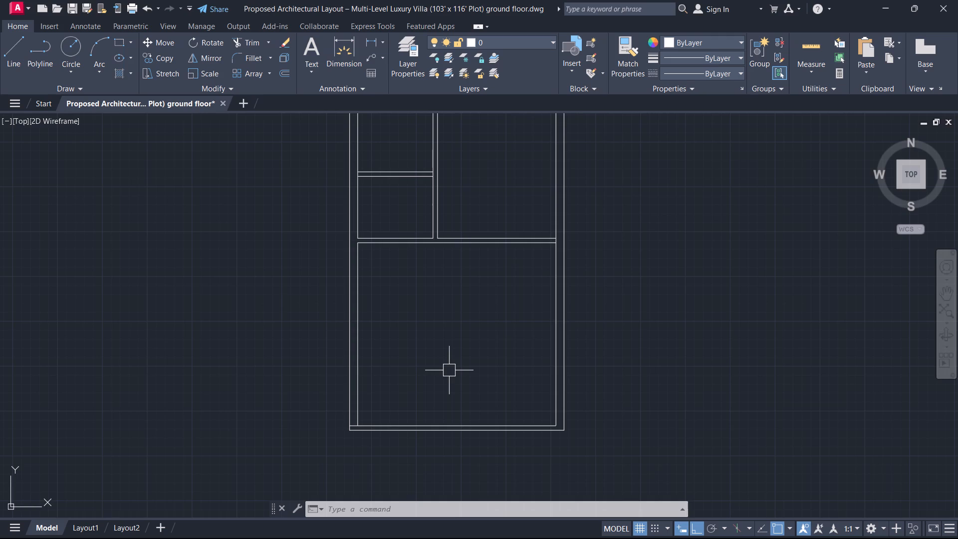
pyautogui.scroll(-3, 406, 192)
pyautogui.moveTo(395, 184); pyautogui.dragTo(329, 351, button='middle')
pyautogui.scroll(1, 393, 183)
pyautogui.scroll(-2, 459, 416)
pyautogui.moveTo(433, 434); pyautogui.dragTo(464, 322, button='middle')
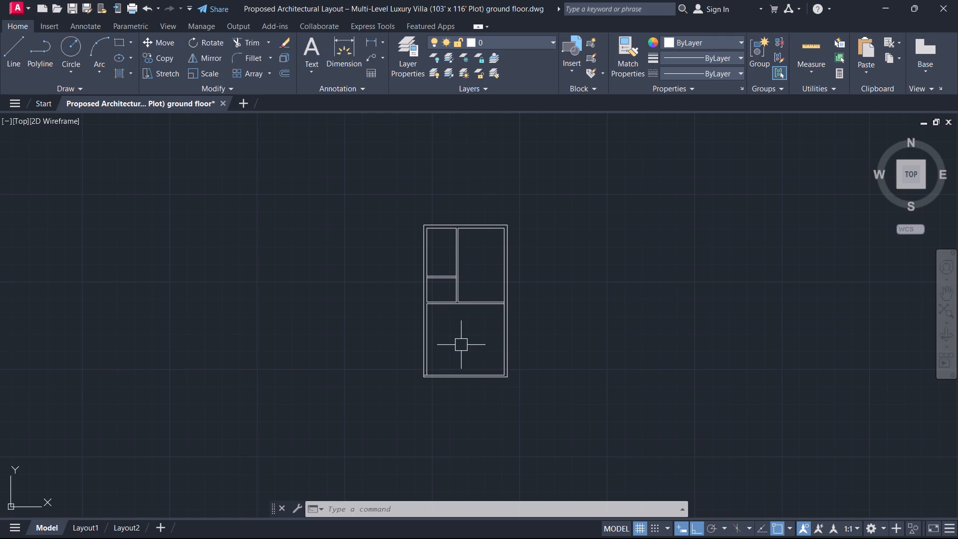
pyautogui.moveTo(464, 347); pyautogui.dragTo(443, 363, button='middle')
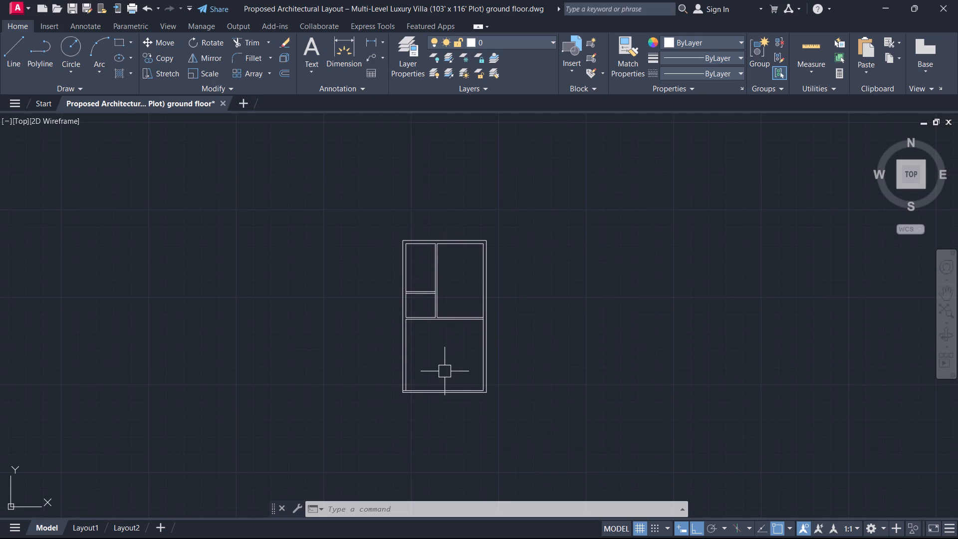
pyautogui.scroll(1, 461, 289)
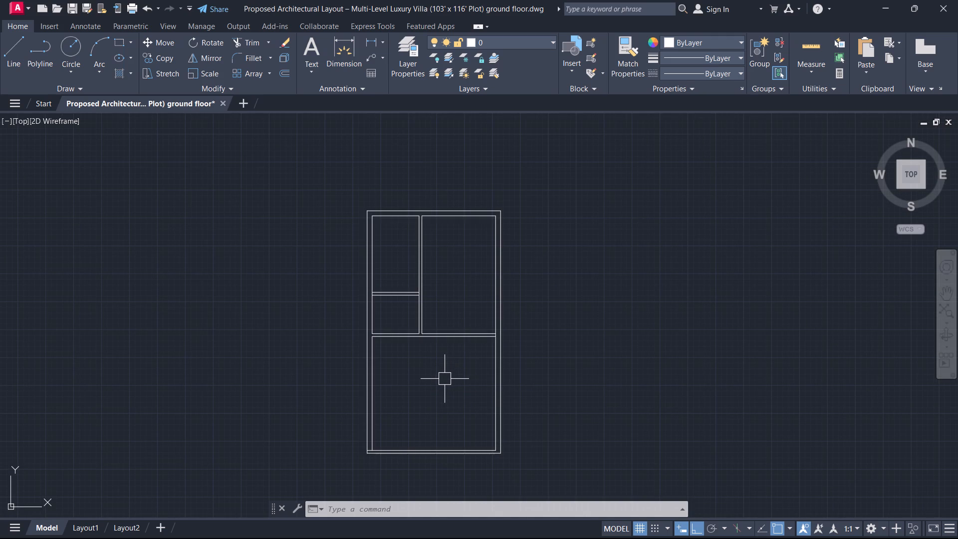
pyautogui.press('d')
pyautogui.press('i')
pyautogui.press('space')
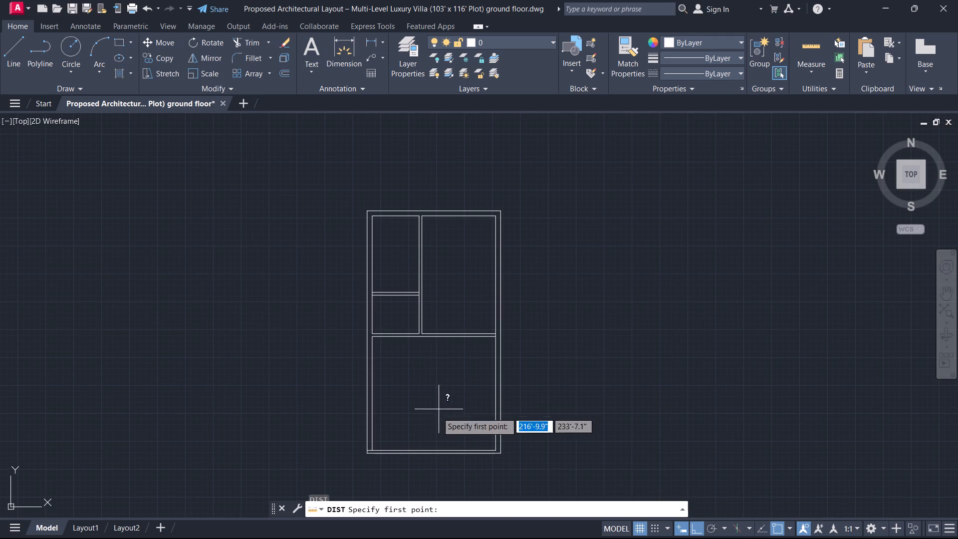
pyautogui.click(435, 450)
pyautogui.press('Escape')
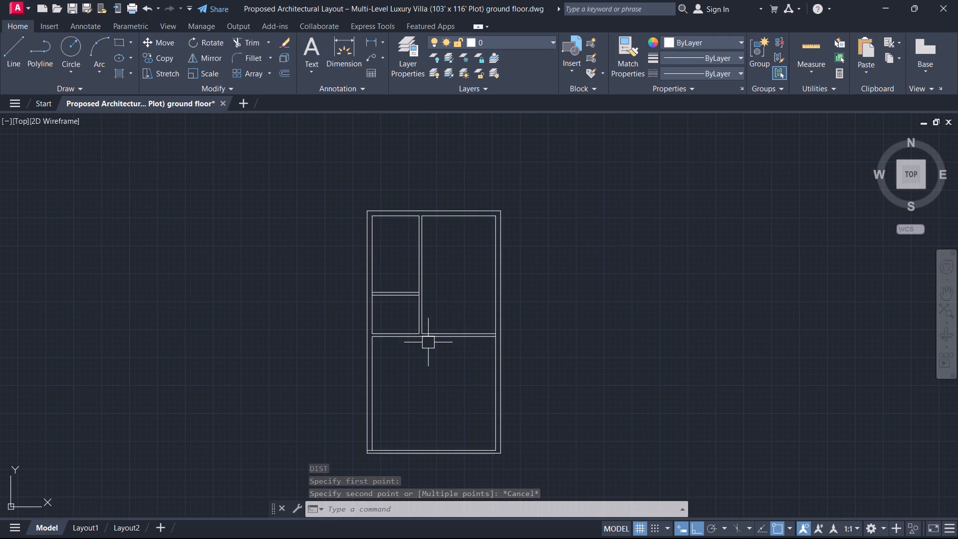
# Offset the bottom wall's outer line 14'4.5" downward to set the depth of a new room below.
pyautogui.write('o')
pyautogui.press('space')
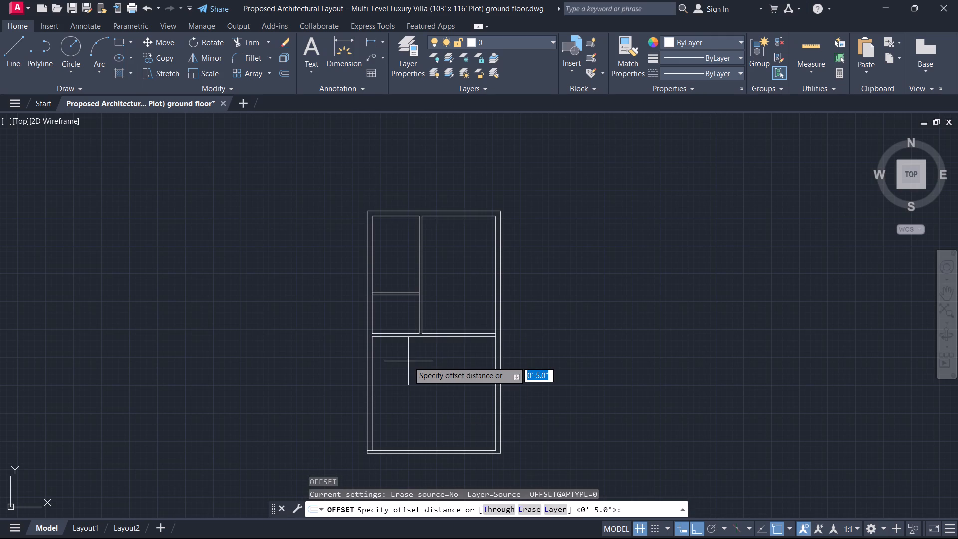
pyautogui.write("14'")
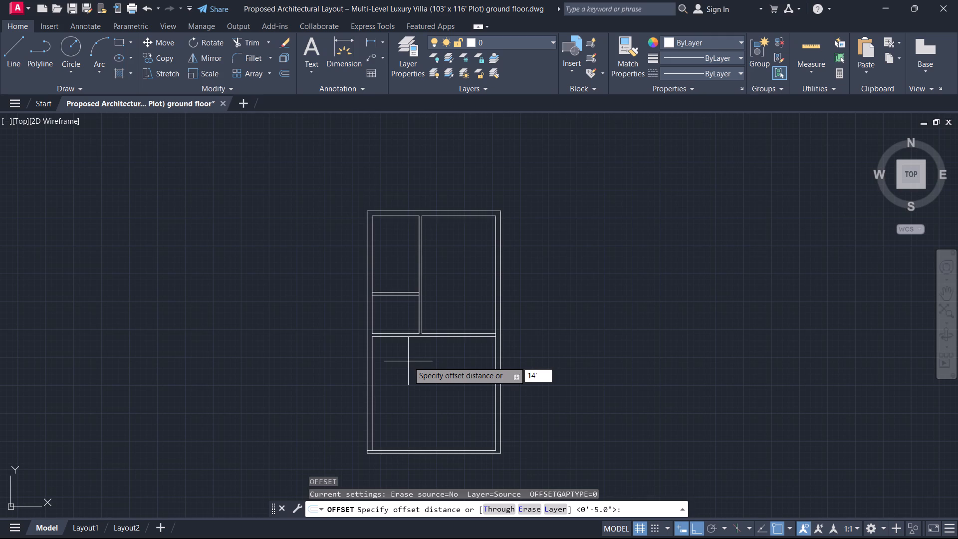
pyautogui.write('4.5')
pyautogui.press('Return')
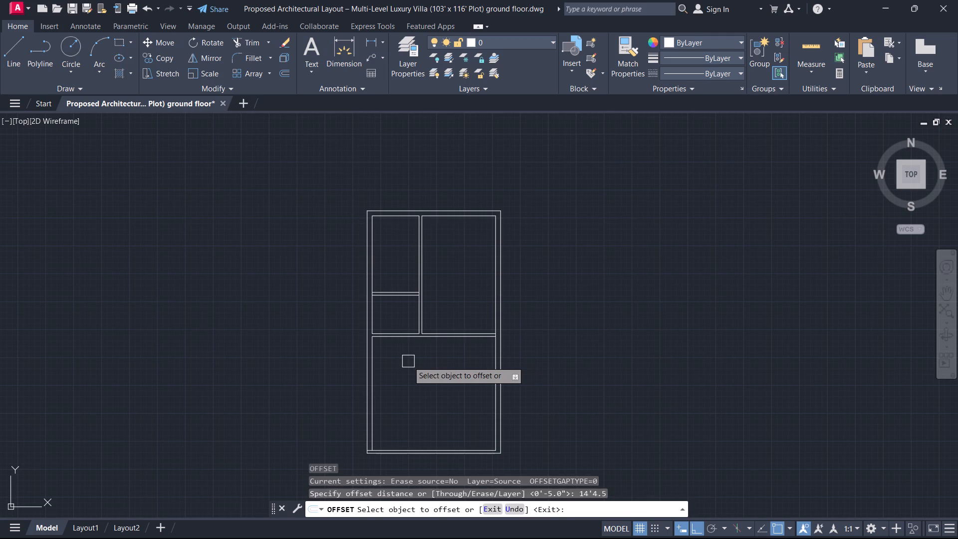
pyautogui.moveTo(429, 398); pyautogui.dragTo(441, 289, button='middle')
pyautogui.scroll(1, 433, 349)
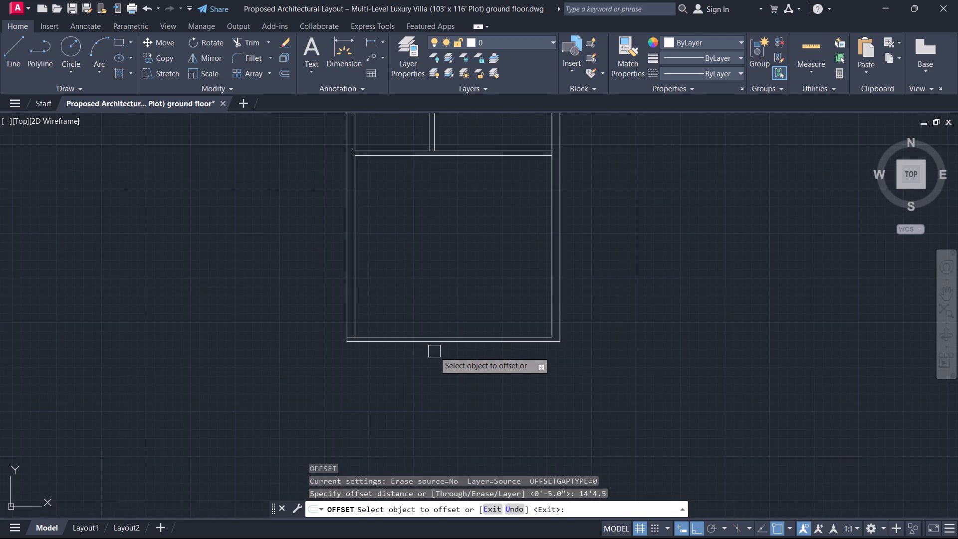
pyautogui.click(435, 347)
pyautogui.click(429, 371)
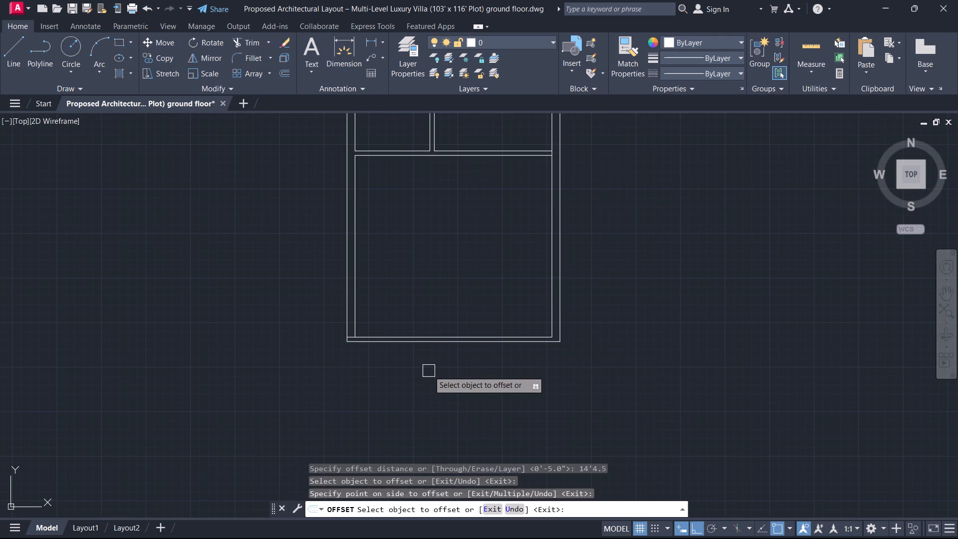
pyautogui.scroll(-4, 418, 401)
pyautogui.moveTo(411, 390); pyautogui.dragTo(434, 324, button='middle')
pyautogui.press('Escape')
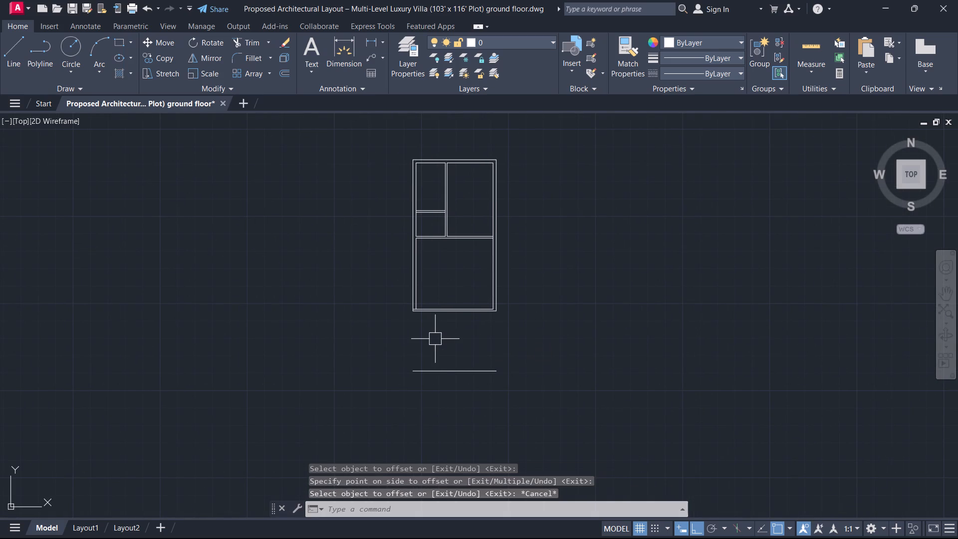
# Offset the new bottom line 5" downward to form the wall thickness.
pyautogui.write('o 5')
pyautogui.press('Return')
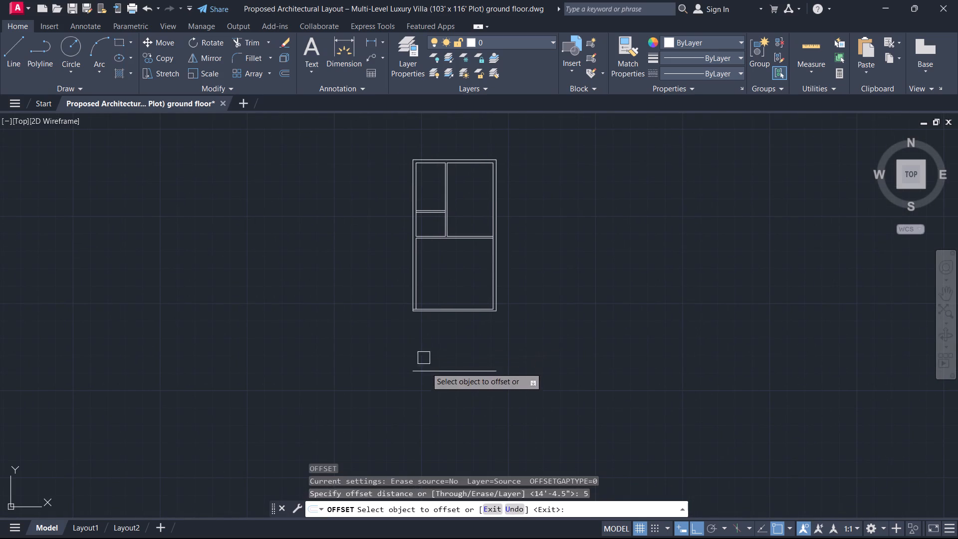
pyautogui.moveTo(426, 370); pyautogui.dragTo(425, 374)
pyautogui.click(415, 414)
pyautogui.press('Escape')
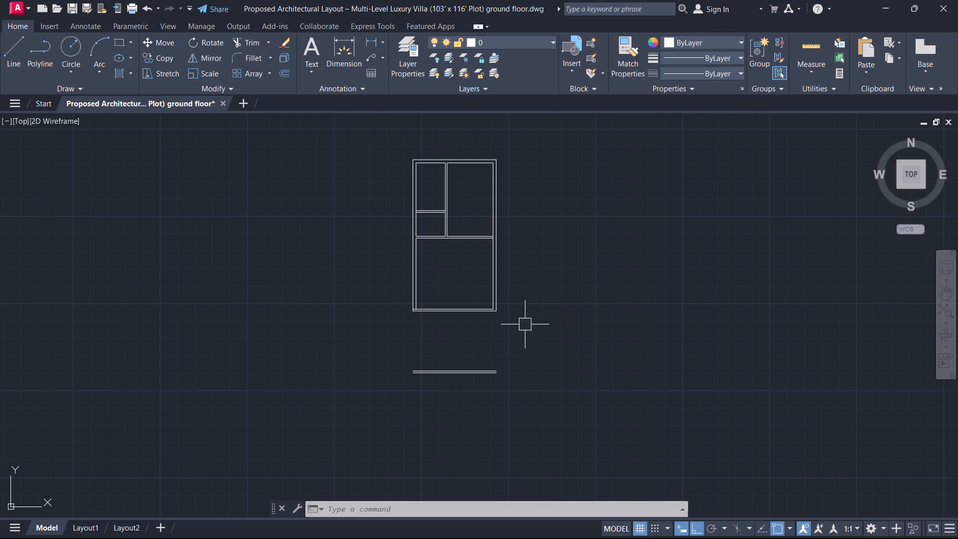
# Extend the outer and inner left wall lines down to the new bottom wall.
pyautogui.scroll(1, 484, 327)
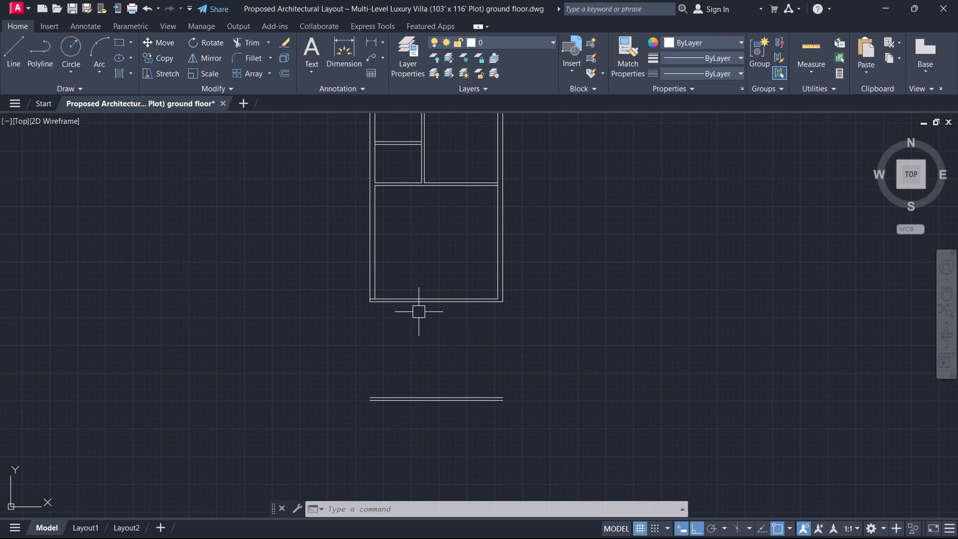
pyautogui.write('ex')
pyautogui.press('space')
pyautogui.click(401, 268)
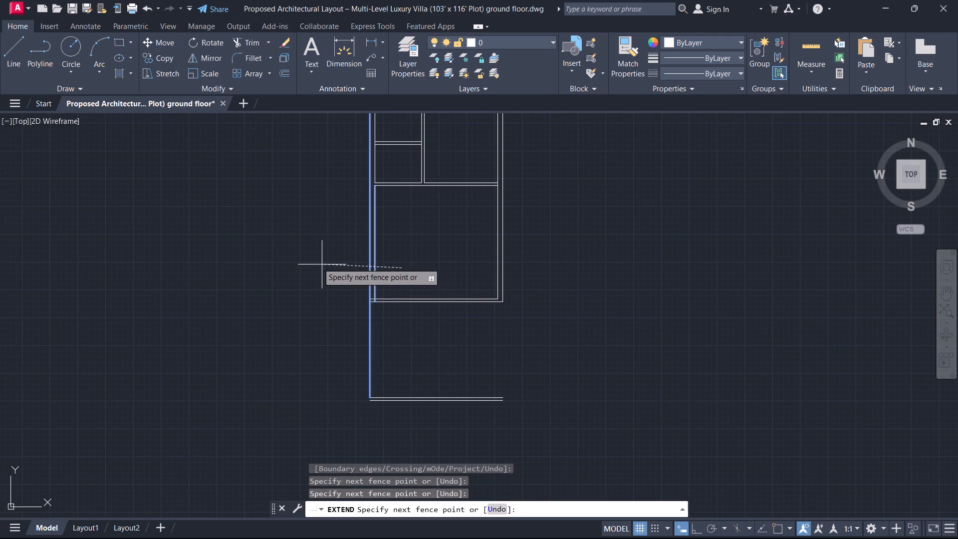
pyautogui.click(317, 263)
pyautogui.click(379, 266)
pyautogui.press('Escape')
# Trim the wall lines between the two lower rooms inside the left wall, and the inner left wall line between them.
pyautogui.scroll(4, 359, 312)
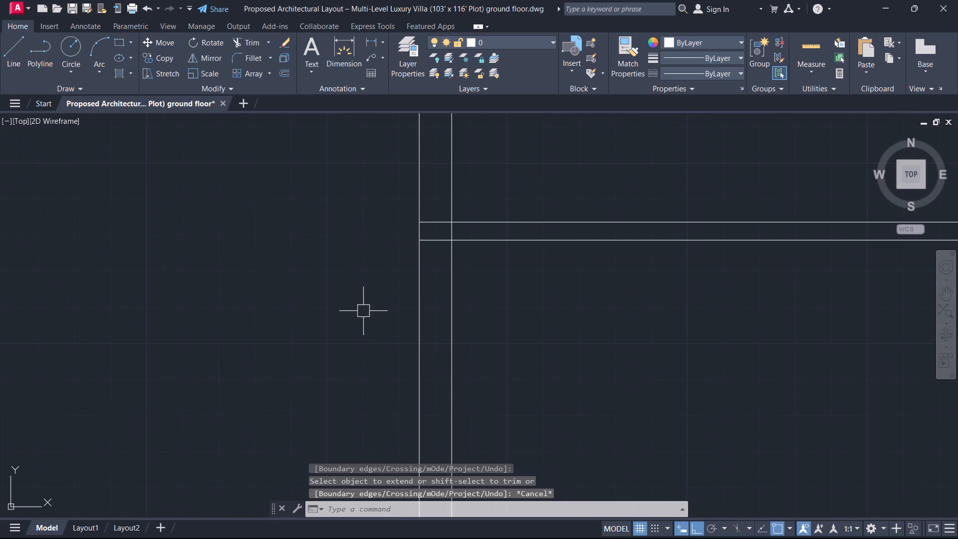
pyautogui.write('tr')
pyautogui.press('space')
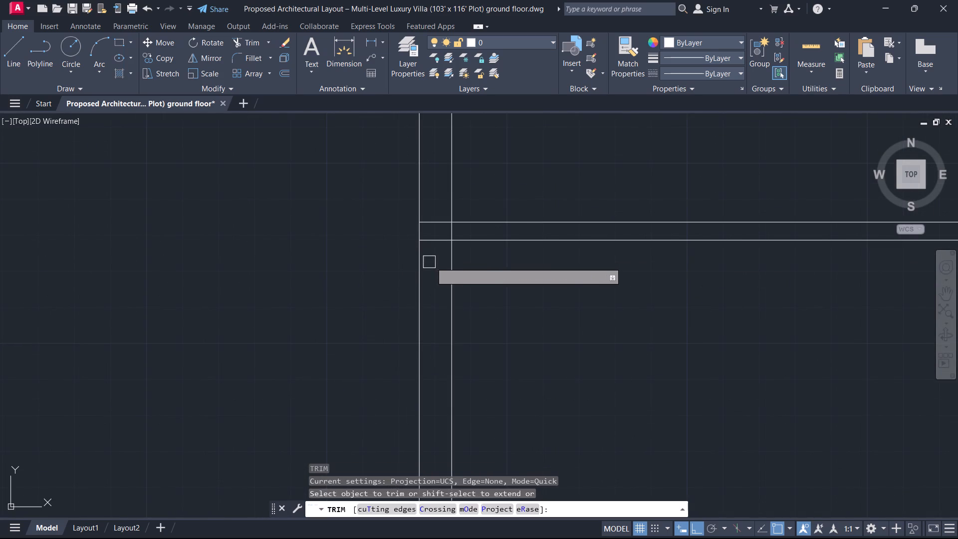
pyautogui.scroll(2, 431, 262)
pyautogui.click(439, 261)
pyautogui.click(453, 148)
pyautogui.click(476, 177)
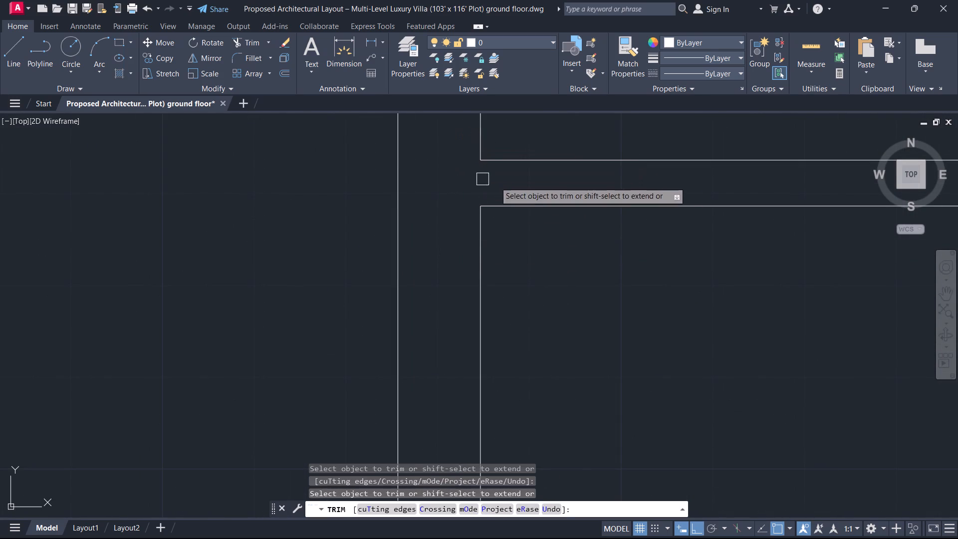
pyautogui.press('Escape')
# Extend the outer left wall line down to the lowest line of the new bottom wall.
pyautogui.scroll(-3, 537, 263)
pyautogui.moveTo(537, 285); pyautogui.dragTo(533, 285, button='middle')
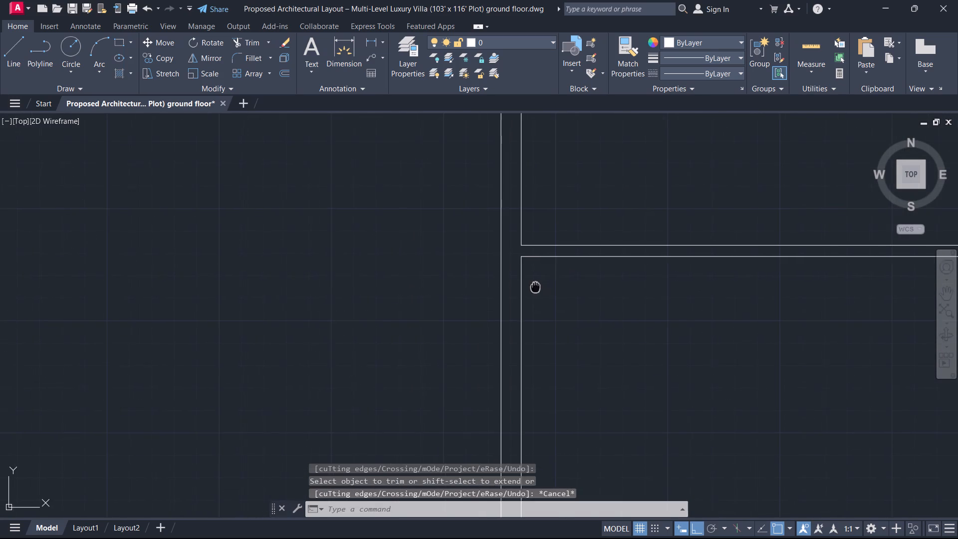
pyautogui.moveTo(533, 285); pyautogui.dragTo(402, 85, button='middle')
pyautogui.scroll(-3, 402, 85)
pyautogui.scroll(-1, 413, 267)
pyautogui.write('ex')
pyautogui.press('space')
pyautogui.click(382, 336)
pyautogui.press('Escape')
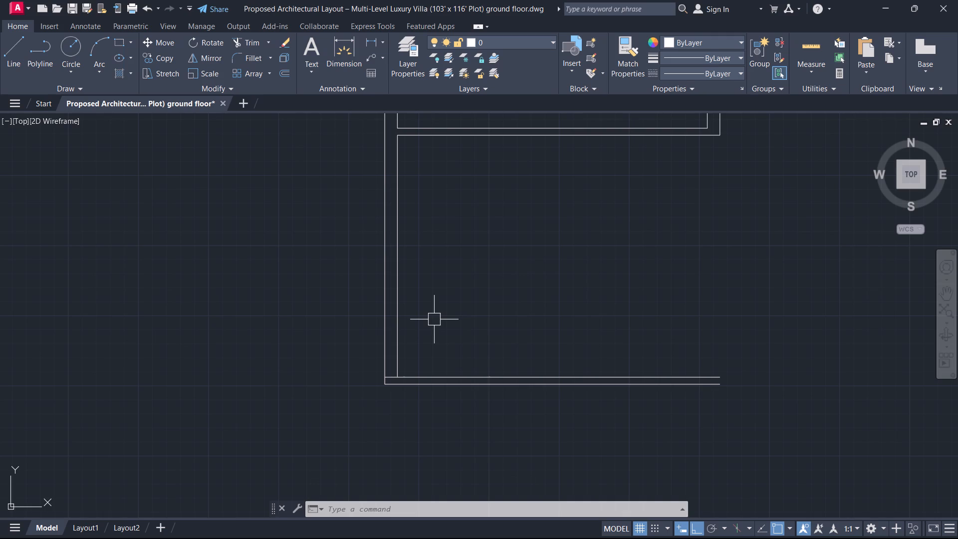
# Offset the new bottom room's inner left wall line 19'6" to the right.
pyautogui.write('o')
pyautogui.press('space')
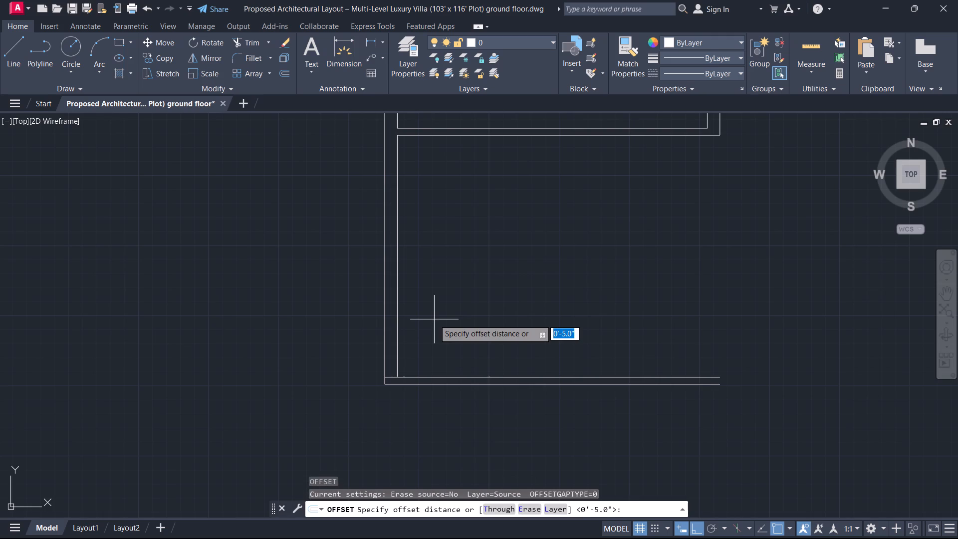
pyautogui.press('1')
pyautogui.press('9')
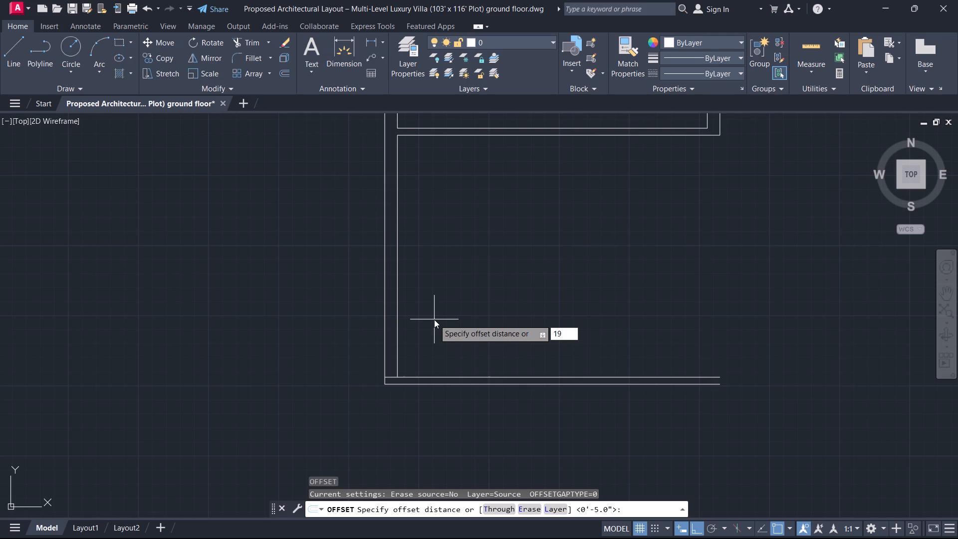
pyautogui.press("'")
pyautogui.press('6')
pyautogui.press('Return')
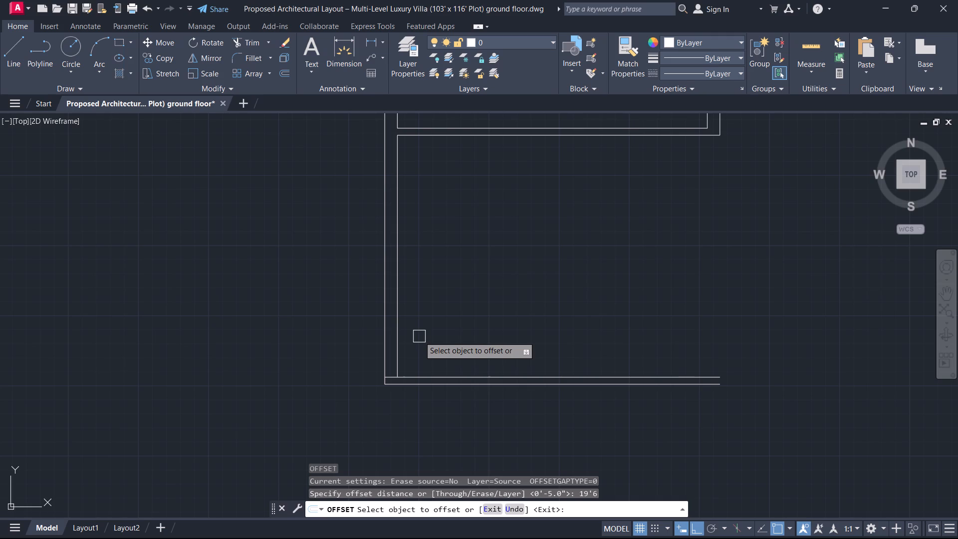
pyautogui.click(399, 304)
pyautogui.click(485, 297)
pyautogui.scroll(-1, 486, 296)
pyautogui.moveTo(486, 296); pyautogui.dragTo(528, 297, button='middle')
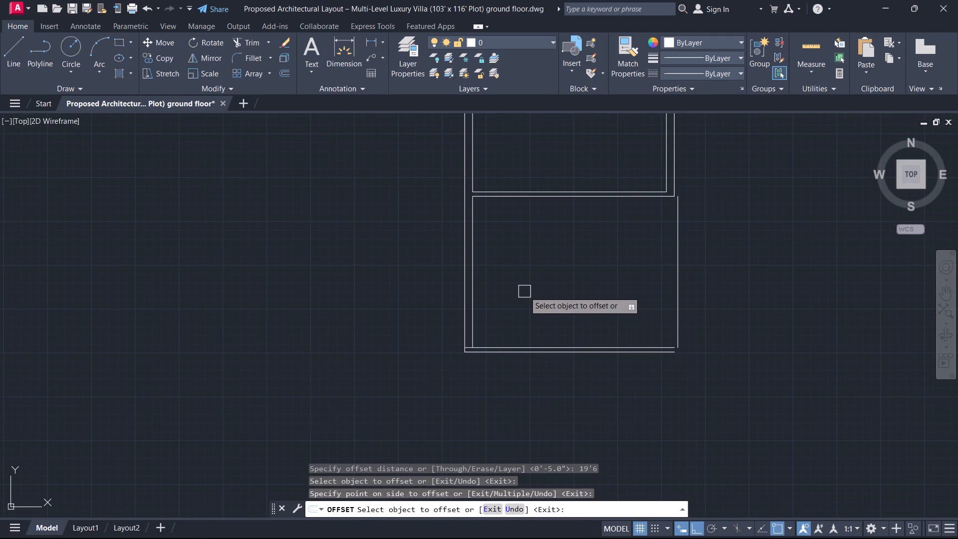
pyautogui.moveTo(524, 291); pyautogui.dragTo(415, 308, button='middle')
pyautogui.press('Escape')
# Measure the clear width of the room above the new bottom room between its inner side walls.
pyautogui.scroll(1, 558, 241)
pyautogui.moveTo(558, 241); pyautogui.dragTo(537, 309, button='middle')
pyautogui.scroll(-2, 537, 309)
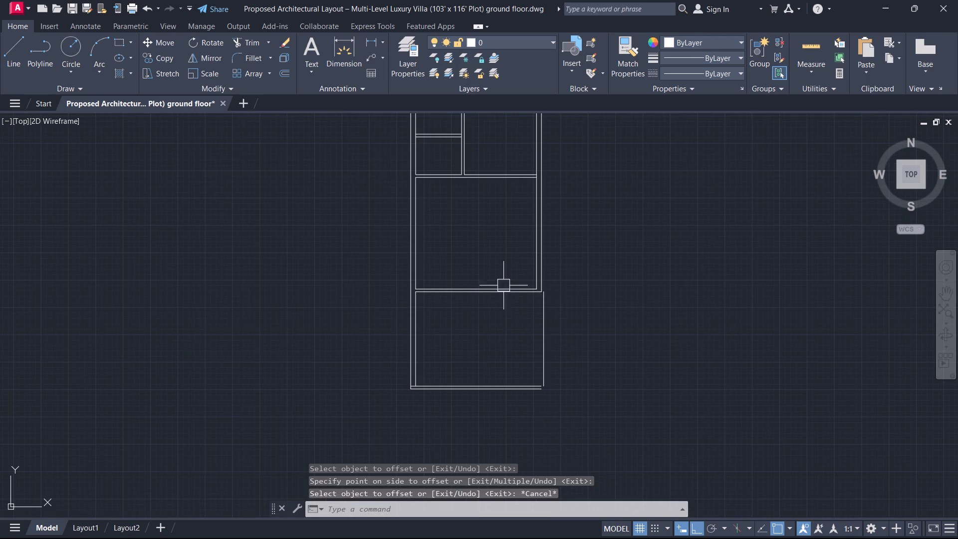
pyautogui.write('di')
pyautogui.press('space')
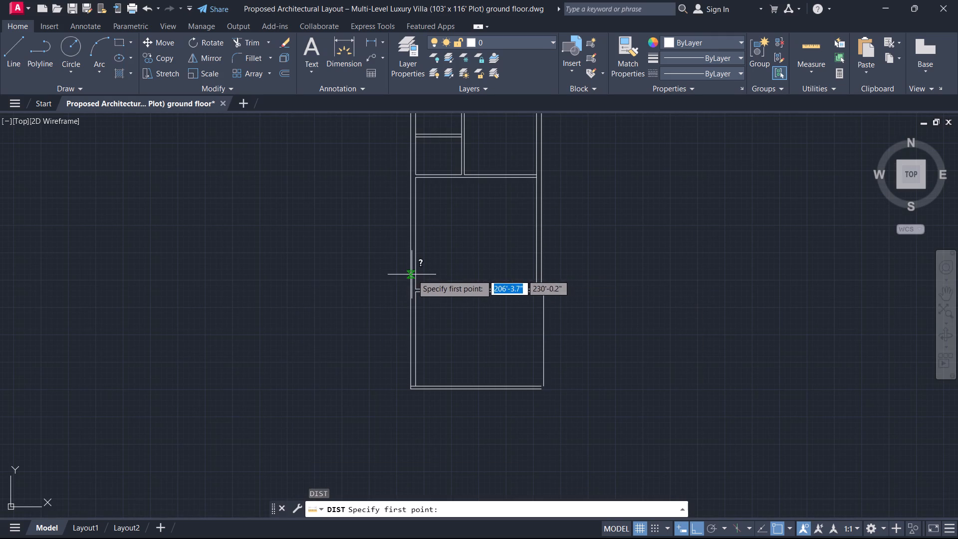
pyautogui.click(416, 276)
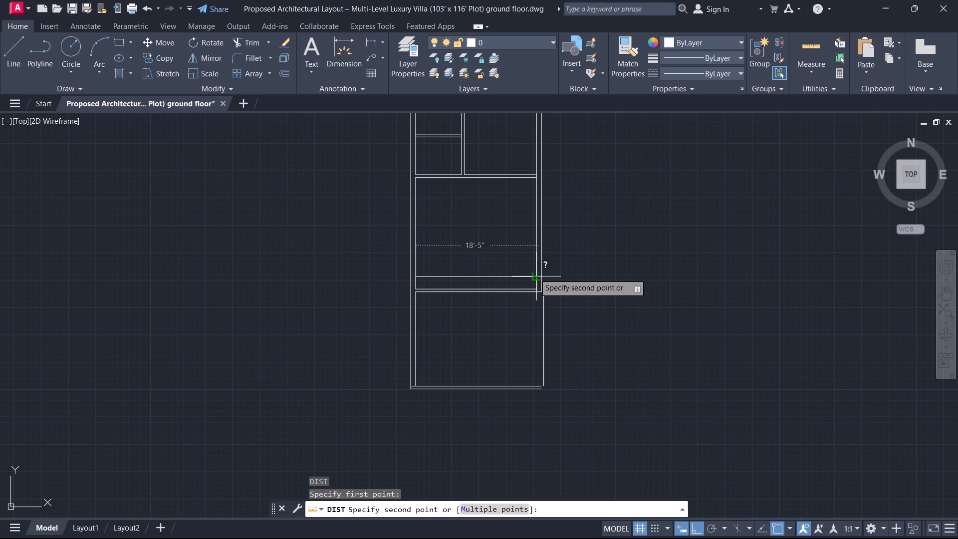
pyautogui.scroll(-1, 529, 270)
pyautogui.moveTo(528, 270); pyautogui.dragTo(515, 314, button='middle')
pyautogui.press('Escape')
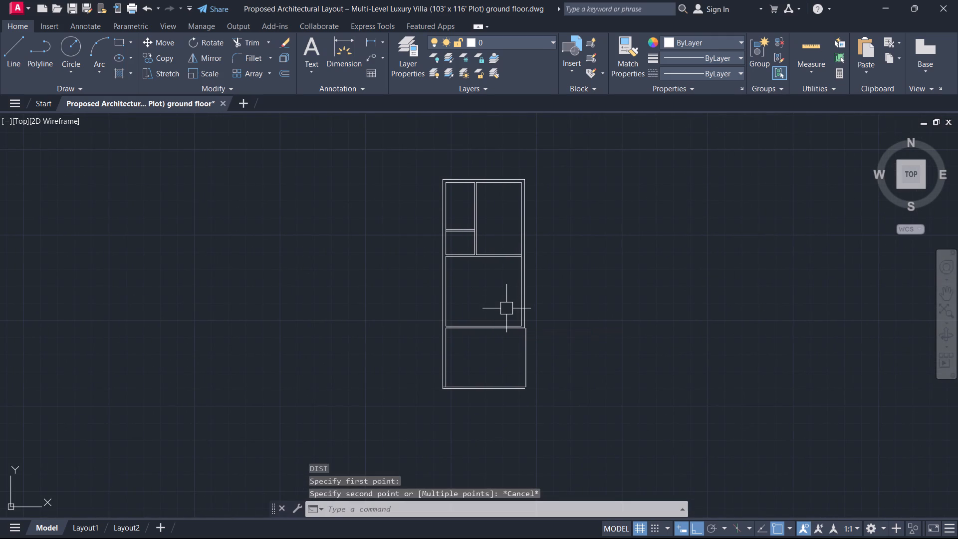
# Measure the clear width of the upper right room from the partition to the inner right wall line.
pyautogui.moveTo(485, 216); pyautogui.dragTo(489, 290, button='middle')
pyautogui.scroll(2, 469, 277)
pyautogui.press('d')
pyautogui.write('i')
pyautogui.press('space')
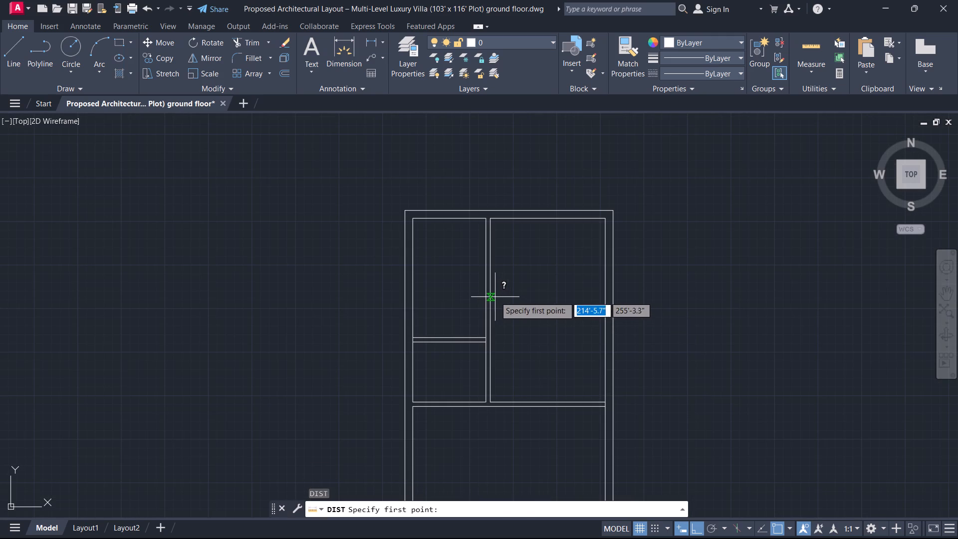
pyautogui.click(493, 296)
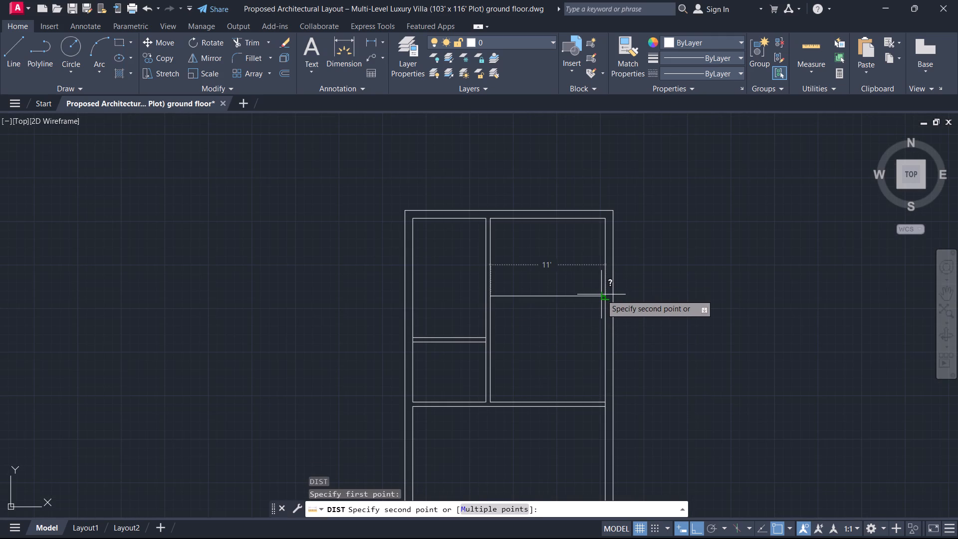
pyautogui.press('Escape')
# Move both right wall lines of the upper rooms 6" outward to the right.
pyautogui.moveTo(653, 319); pyautogui.dragTo(630, 309)
pyautogui.click(582, 294)
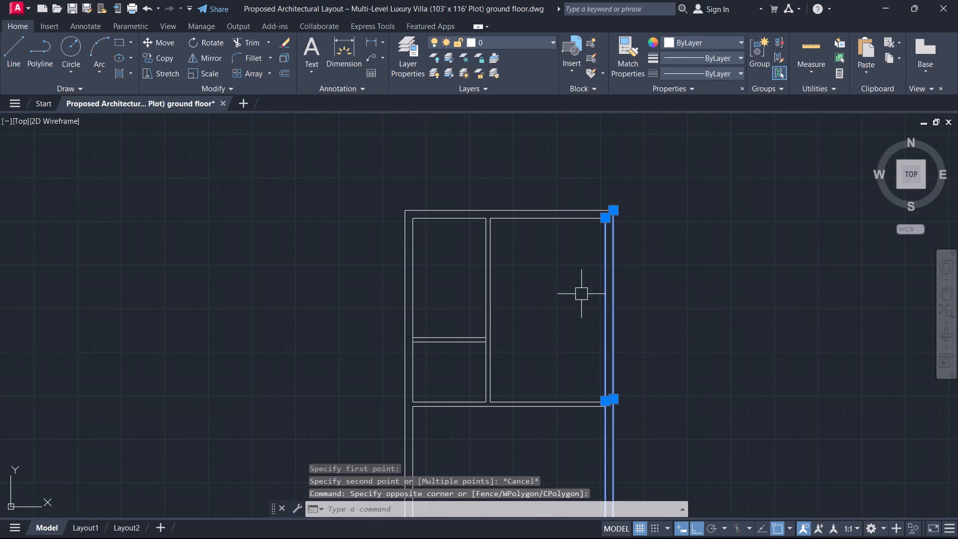
pyautogui.write('m')
pyautogui.press('space')
pyautogui.click(565, 325)
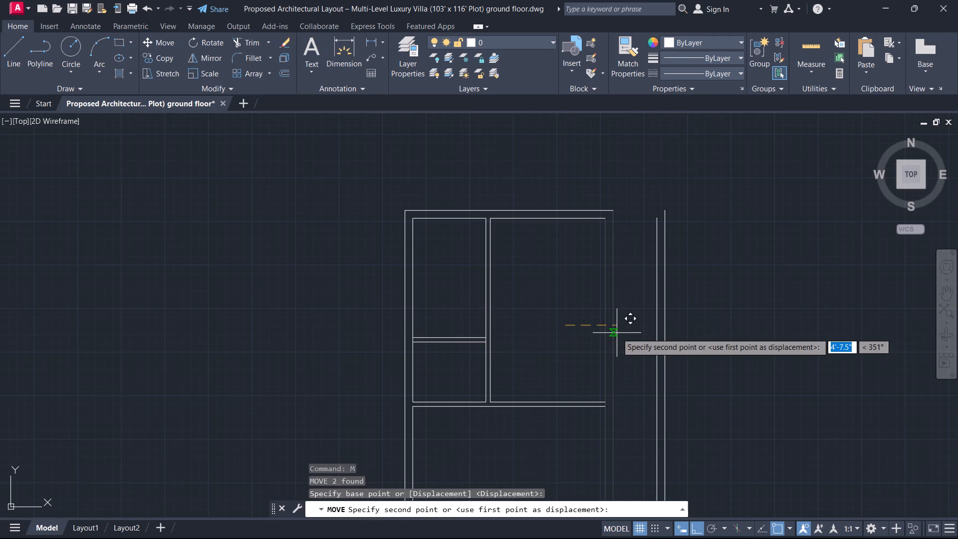
pyautogui.press('6')
pyautogui.press('Return')
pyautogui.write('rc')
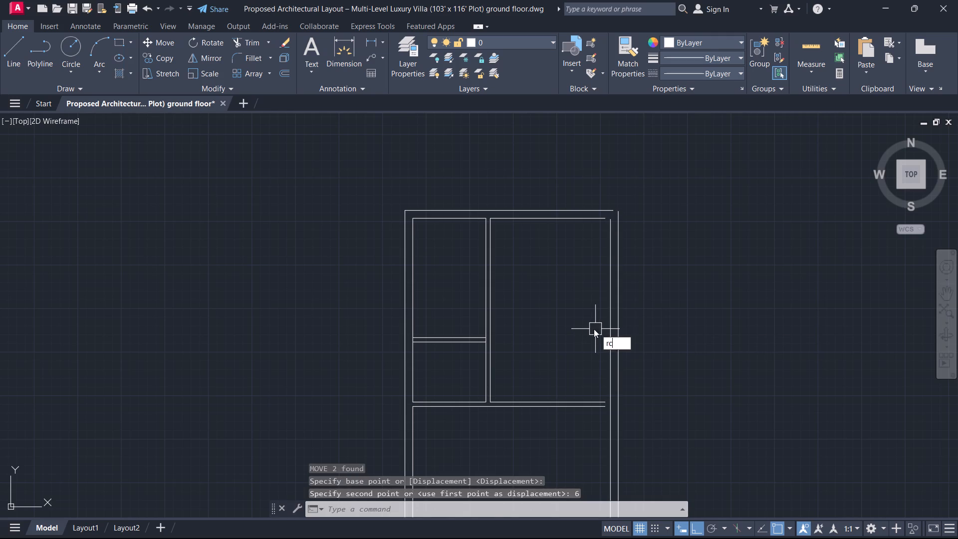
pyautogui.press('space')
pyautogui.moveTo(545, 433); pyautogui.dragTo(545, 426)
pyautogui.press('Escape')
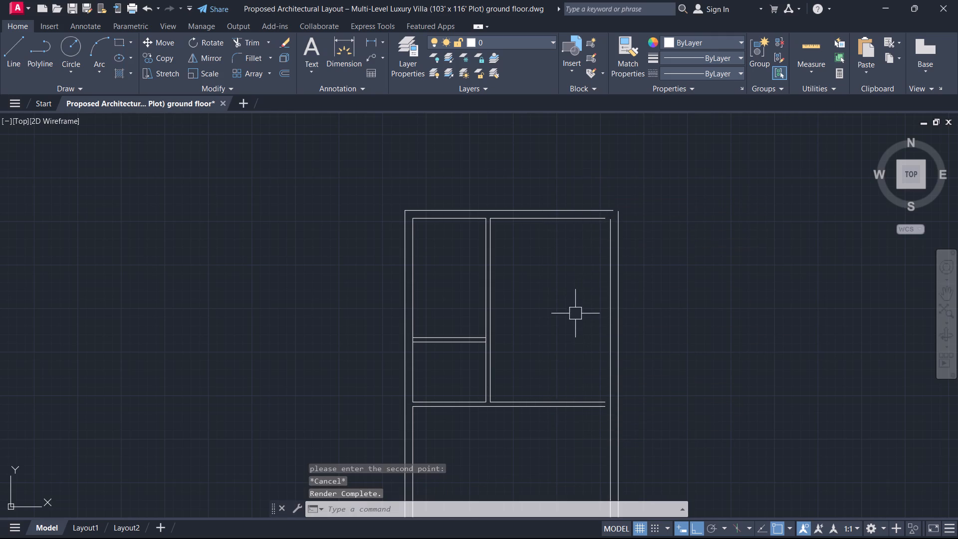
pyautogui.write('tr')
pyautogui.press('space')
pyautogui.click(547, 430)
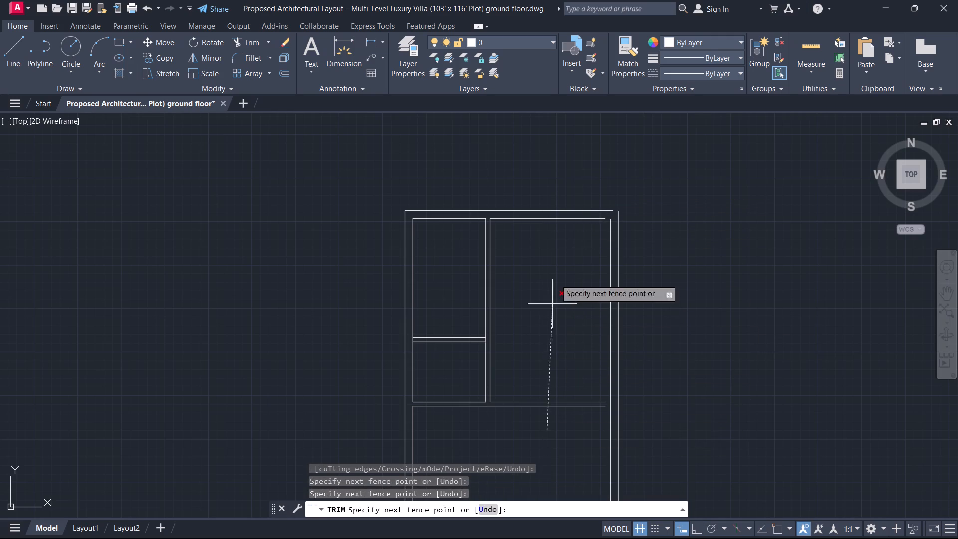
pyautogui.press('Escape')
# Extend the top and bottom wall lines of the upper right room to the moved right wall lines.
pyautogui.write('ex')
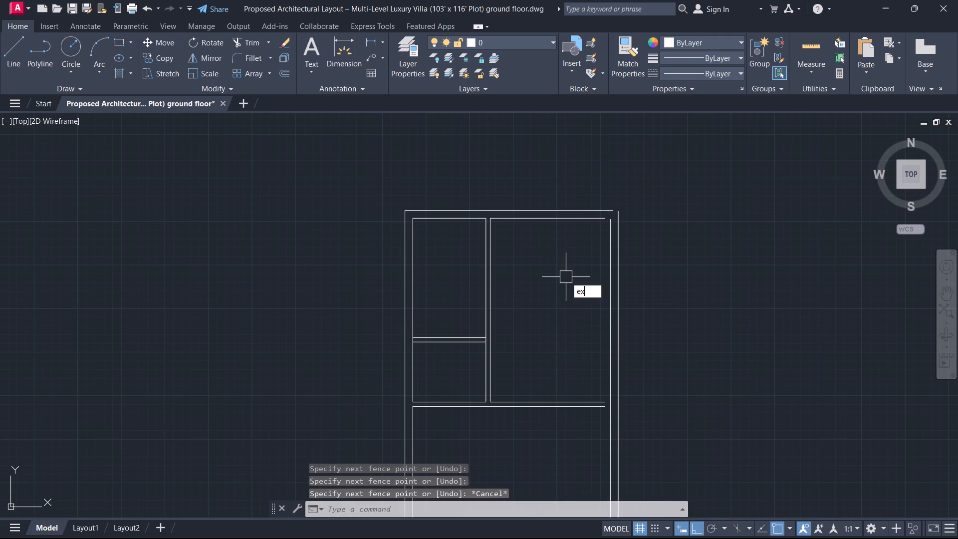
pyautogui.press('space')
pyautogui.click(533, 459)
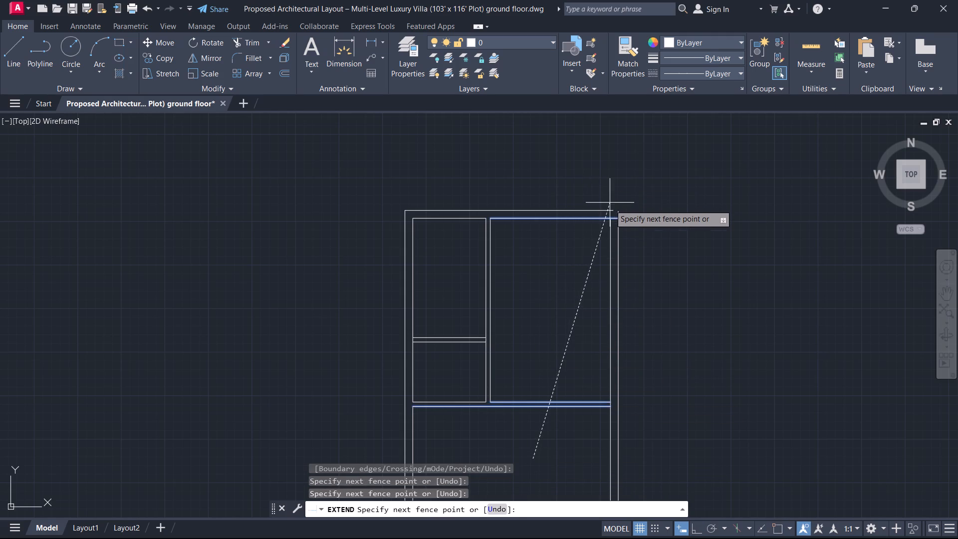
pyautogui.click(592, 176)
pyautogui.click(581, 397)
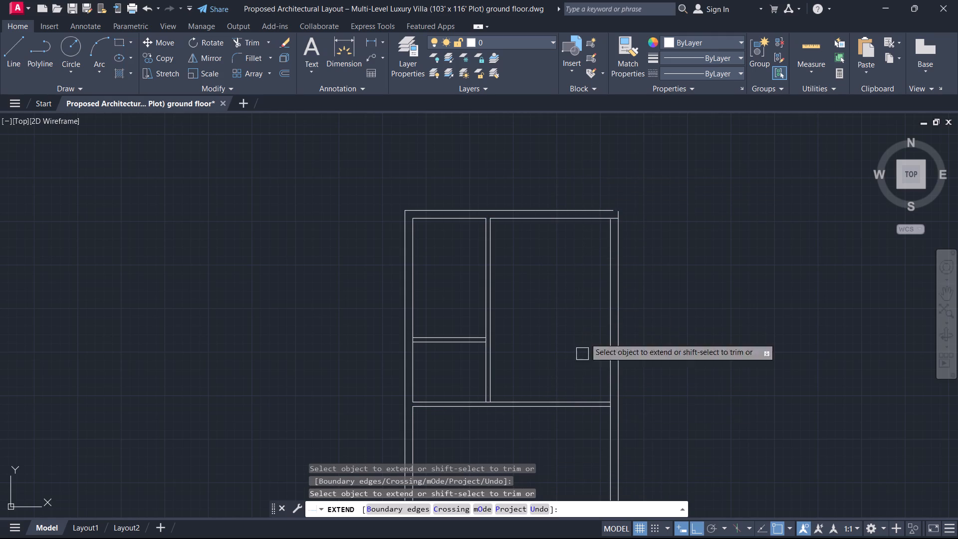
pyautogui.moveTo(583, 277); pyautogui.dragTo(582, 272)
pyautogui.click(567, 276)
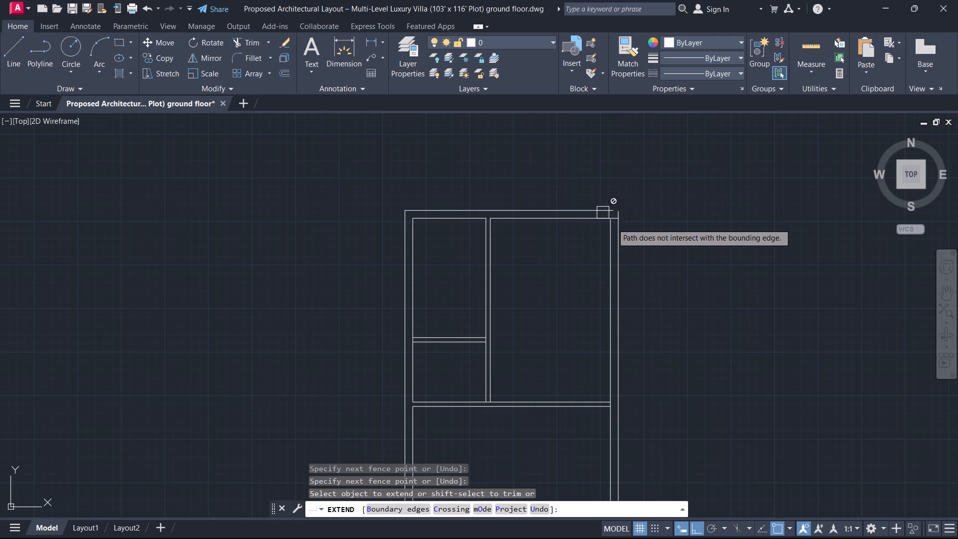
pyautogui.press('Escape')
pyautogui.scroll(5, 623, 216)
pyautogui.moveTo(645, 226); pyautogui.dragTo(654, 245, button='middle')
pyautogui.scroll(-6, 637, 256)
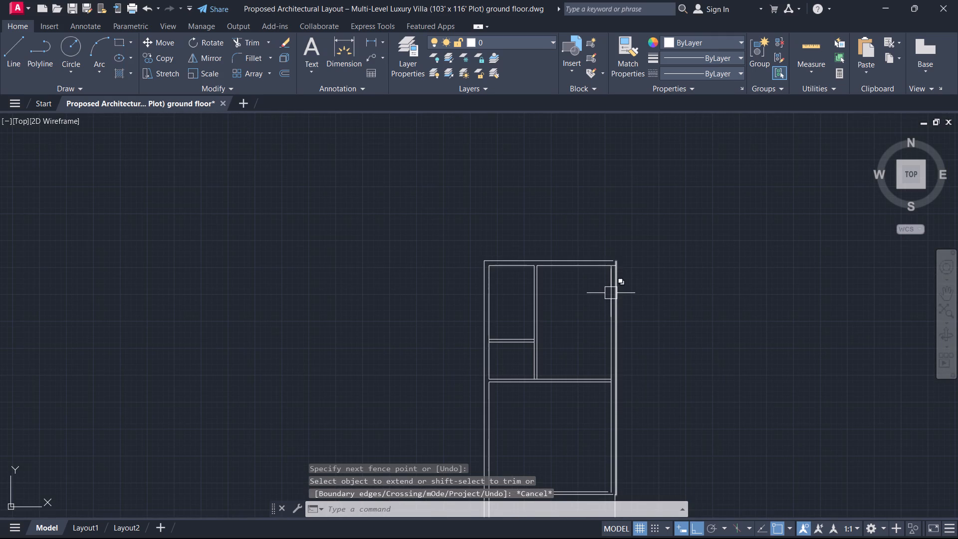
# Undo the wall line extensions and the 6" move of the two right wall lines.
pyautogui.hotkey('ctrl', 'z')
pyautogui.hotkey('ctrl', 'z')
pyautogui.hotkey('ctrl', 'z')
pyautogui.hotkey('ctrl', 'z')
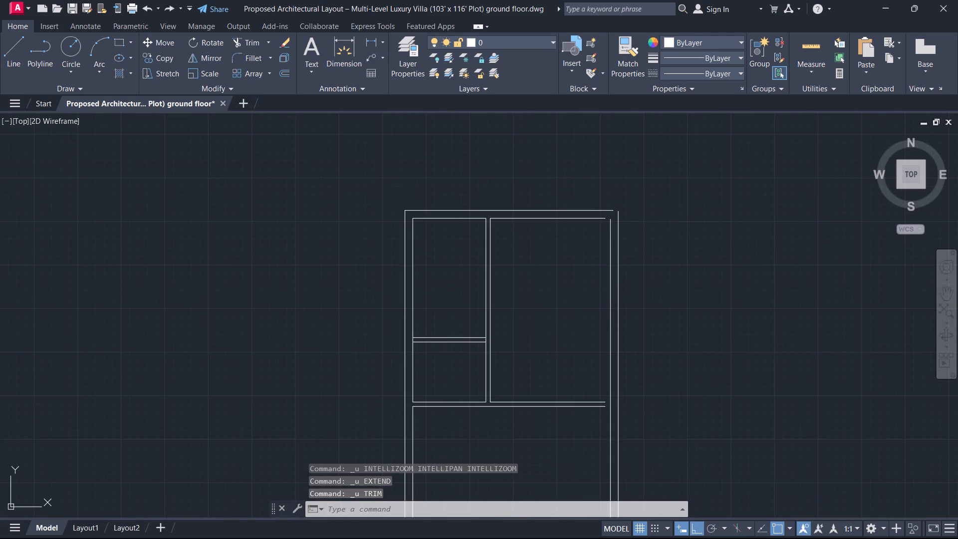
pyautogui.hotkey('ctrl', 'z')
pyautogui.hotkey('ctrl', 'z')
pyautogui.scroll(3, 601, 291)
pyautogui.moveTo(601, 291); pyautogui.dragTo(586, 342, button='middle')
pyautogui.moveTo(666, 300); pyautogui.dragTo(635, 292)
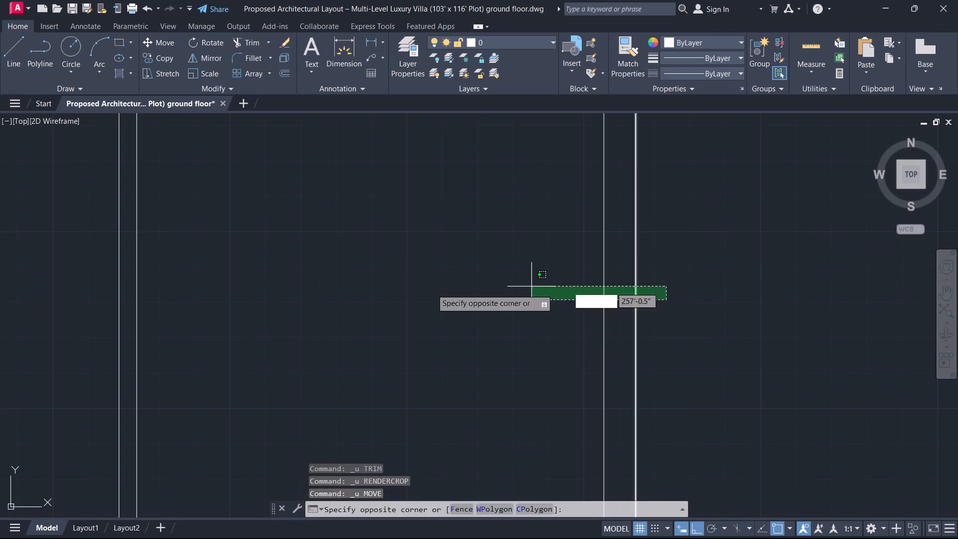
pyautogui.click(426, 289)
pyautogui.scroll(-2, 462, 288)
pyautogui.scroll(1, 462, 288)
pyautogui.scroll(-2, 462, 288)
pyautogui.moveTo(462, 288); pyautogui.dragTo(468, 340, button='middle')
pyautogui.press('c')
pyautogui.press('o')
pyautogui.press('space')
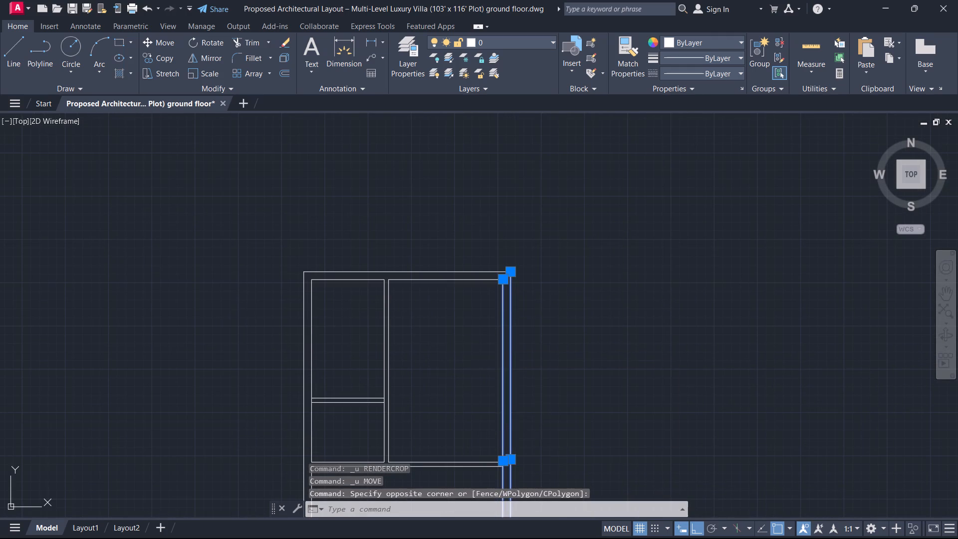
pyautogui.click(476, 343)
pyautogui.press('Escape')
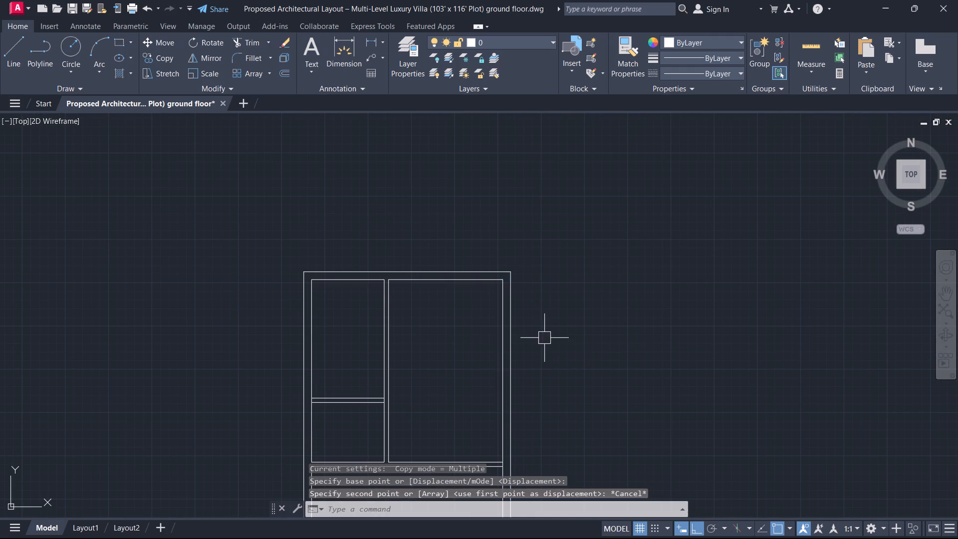
# Move both right wall lines of the upper rooms 6" outward to the right.
pyautogui.moveTo(544, 339); pyautogui.dragTo(528, 336)
pyautogui.click(391, 329)
pyautogui.press('m')
pyautogui.press('space')
pyautogui.click(468, 344)
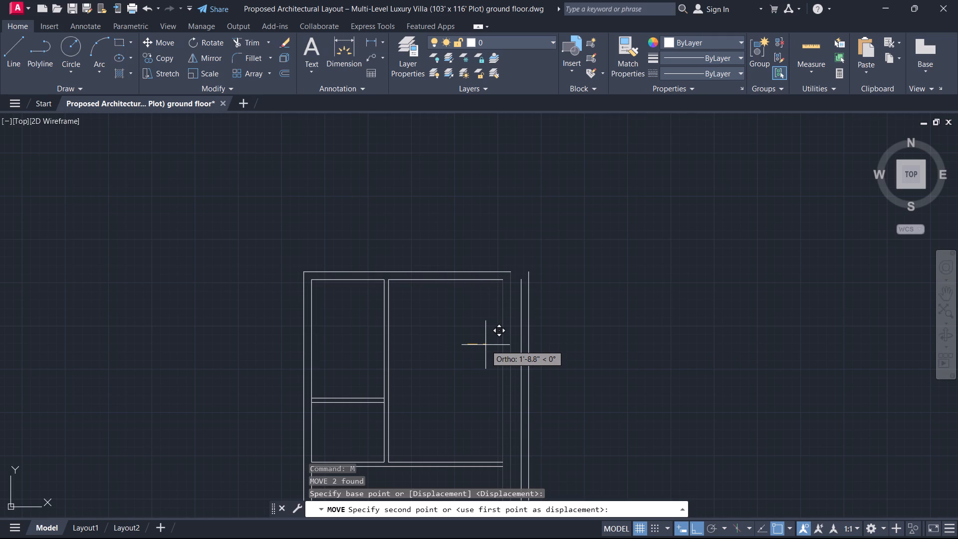
pyautogui.press('6')
pyautogui.press('Return')
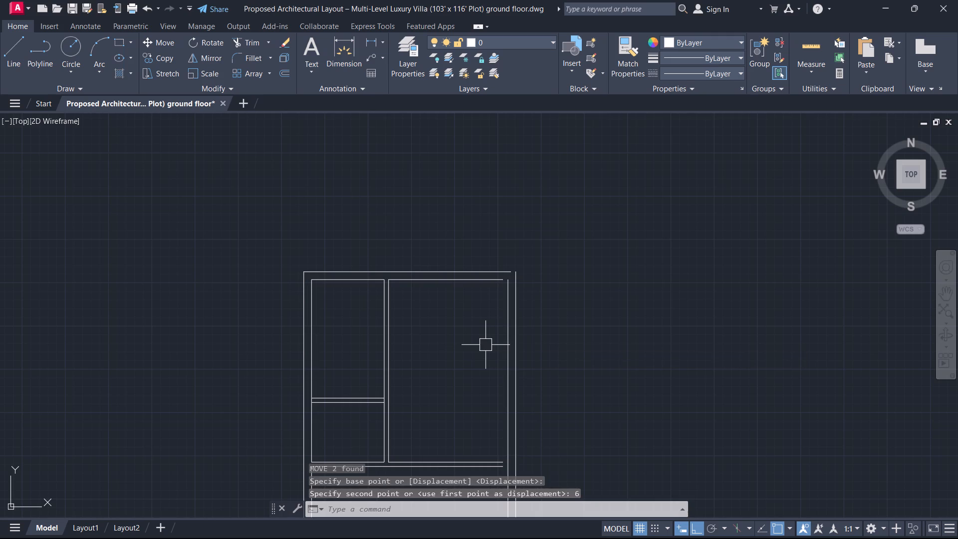
# Extend the horizontal wall lines of the upper and middle rooms to the moved right wall lines.
pyautogui.scroll(2, 493, 289)
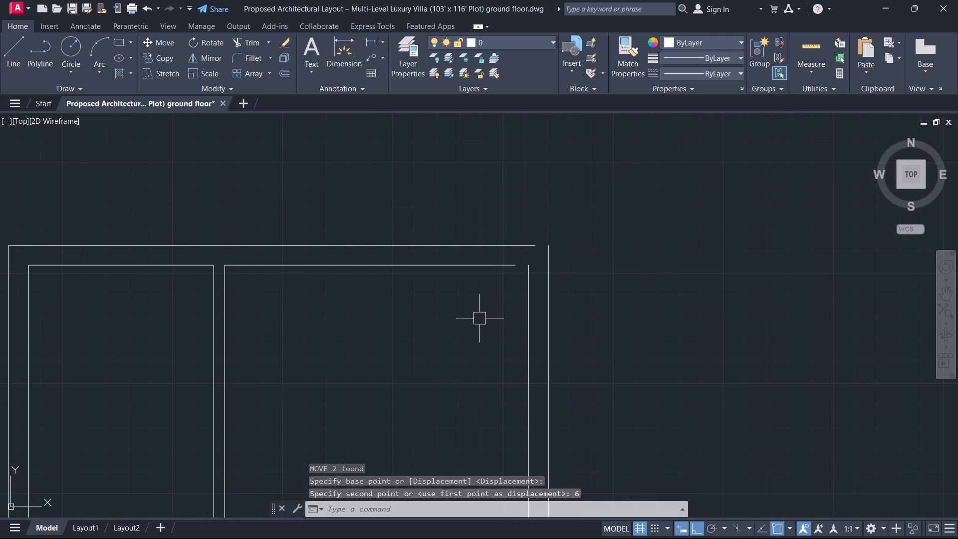
pyautogui.write('ex')
pyautogui.press('space')
pyautogui.scroll(-5, 462, 341)
pyautogui.moveTo(453, 356); pyautogui.dragTo(464, 322, button='middle')
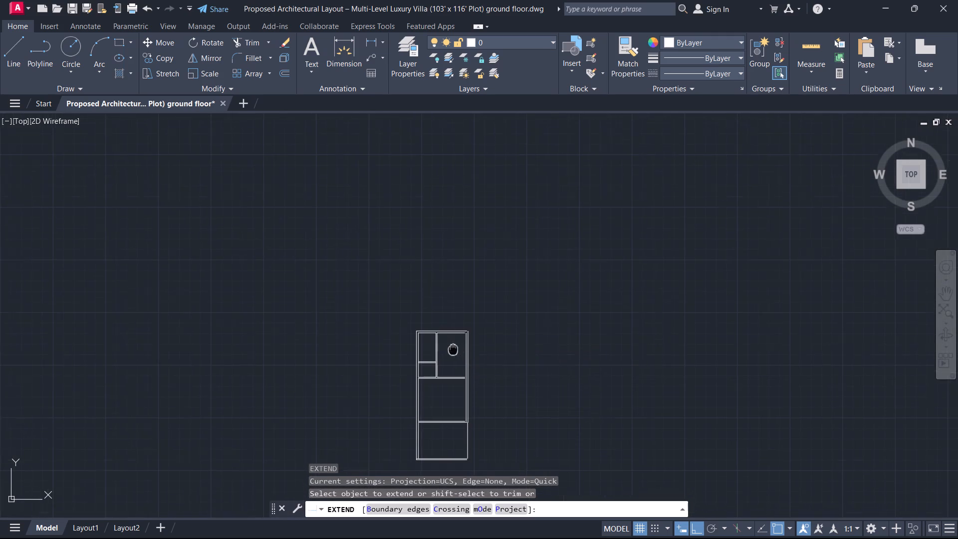
pyautogui.moveTo(464, 322); pyautogui.dragTo(498, 258, button='middle')
pyautogui.scroll(2, 484, 321)
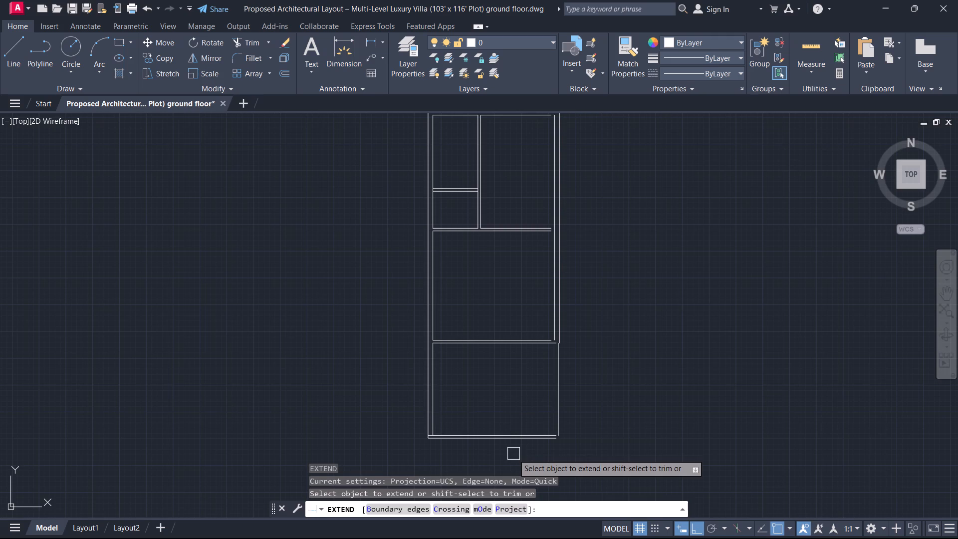
pyautogui.click(513, 454)
pyautogui.scroll(-1, 513, 328)
pyautogui.moveTo(513, 328); pyautogui.dragTo(507, 457, button='middle')
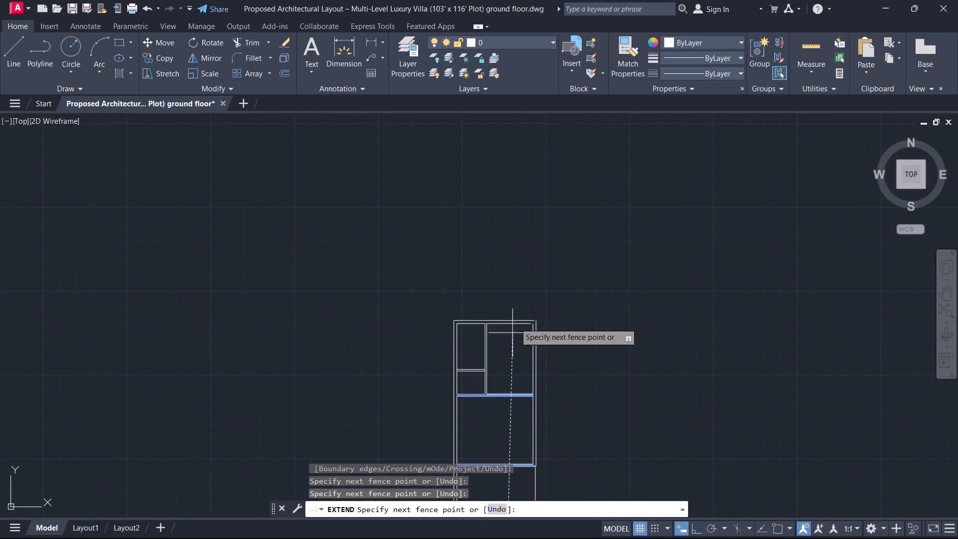
pyautogui.click(520, 295)
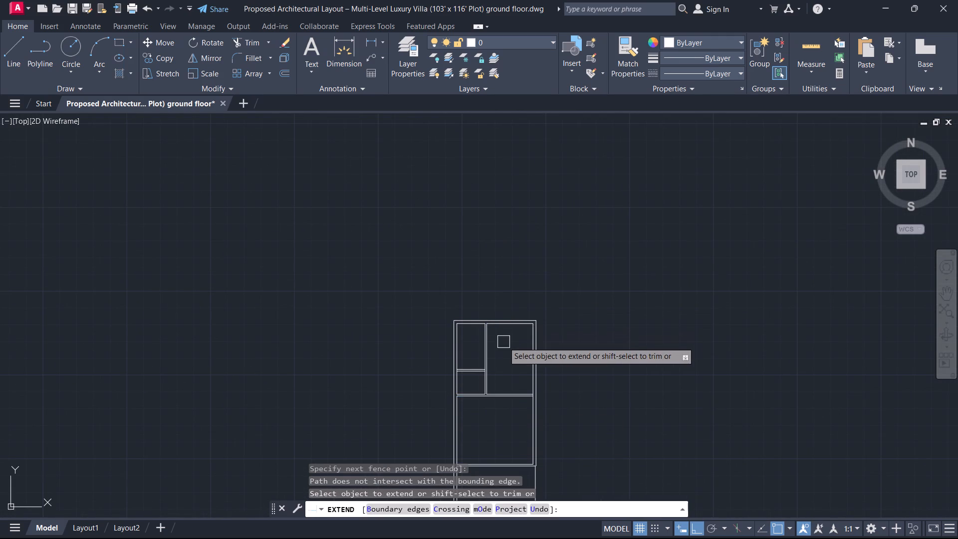
pyautogui.press('Escape')
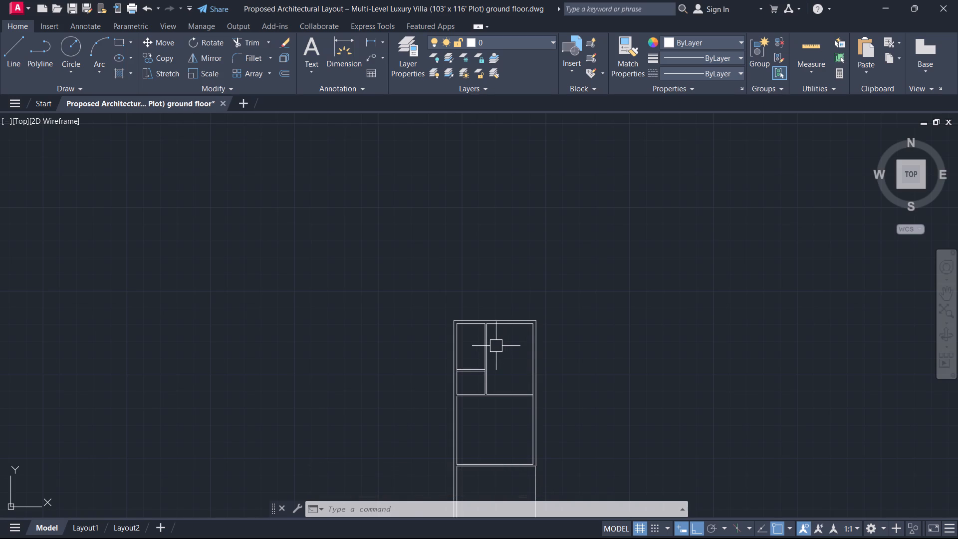
# Check the clear width of the upper right room, measuring from the vertical partition toward the right wall.
pyautogui.scroll(1, 525, 341)
pyautogui.moveTo(525, 343); pyautogui.dragTo(530, 256, button='middle')
pyautogui.scroll(2, 525, 343)
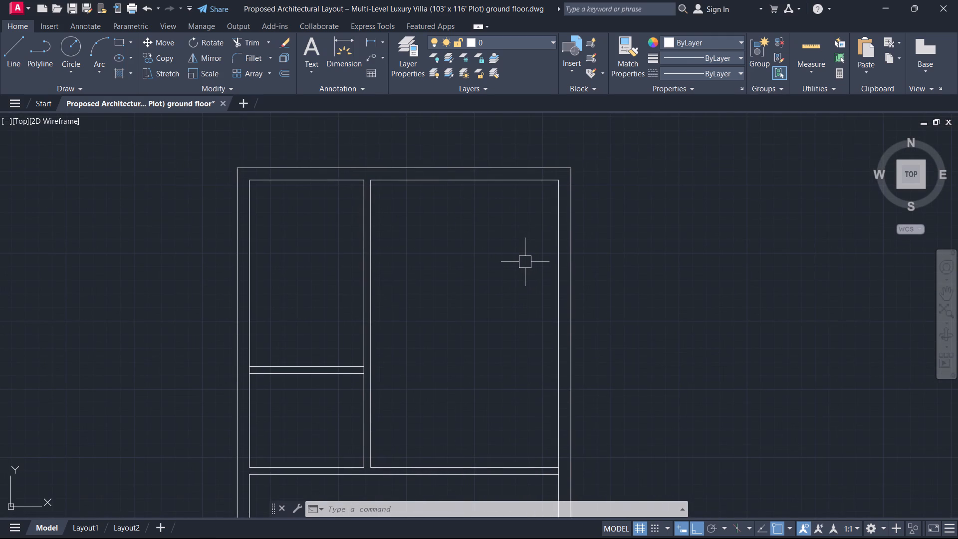
pyautogui.write('di')
pyautogui.press('space')
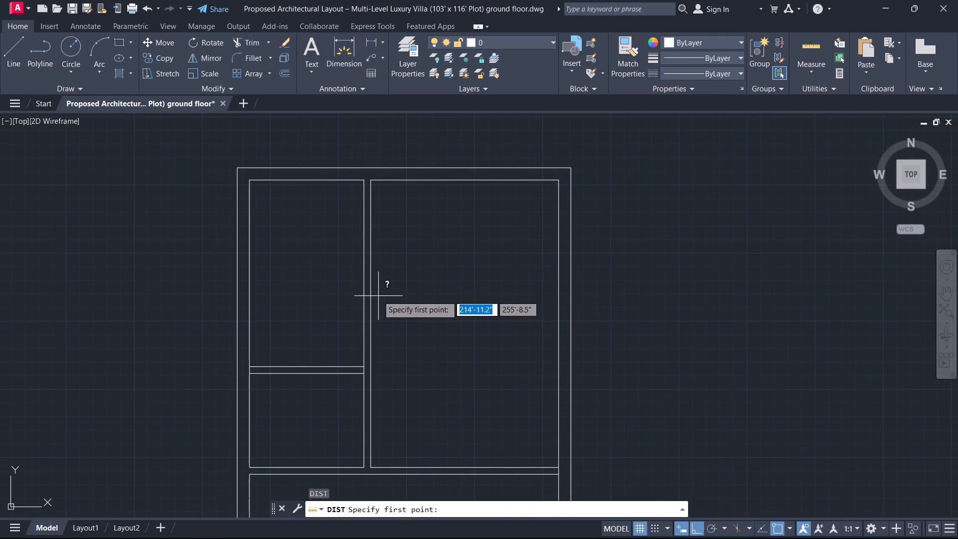
pyautogui.click(372, 294)
pyautogui.press('Escape')
# Measure the clear width of the middle room between its inner side walls.
pyautogui.scroll(-2, 504, 334)
pyautogui.moveTo(504, 334); pyautogui.dragTo(547, 168, button='middle')
pyautogui.press('space')
pyautogui.scroll(2, 464, 276)
pyautogui.press('space')
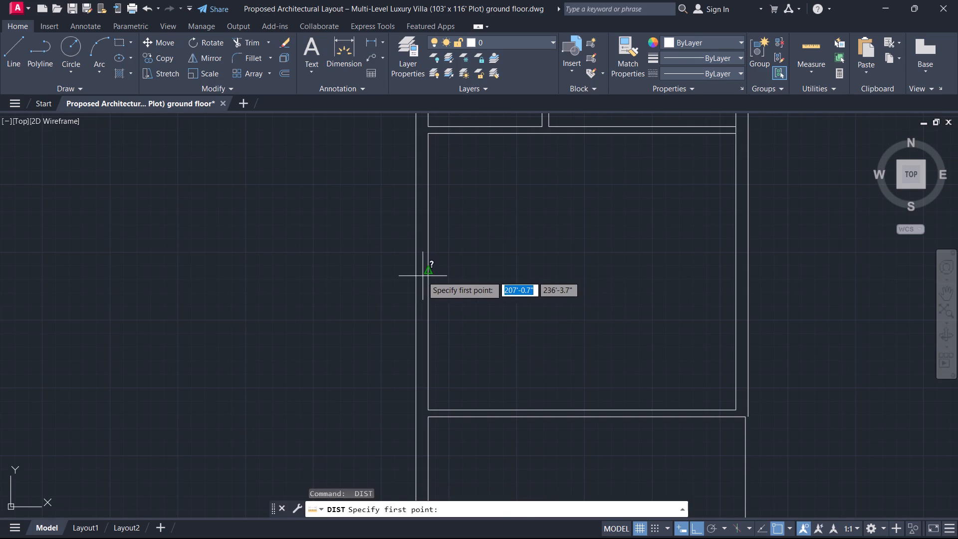
pyautogui.moveTo(427, 277); pyautogui.dragTo(439, 278)
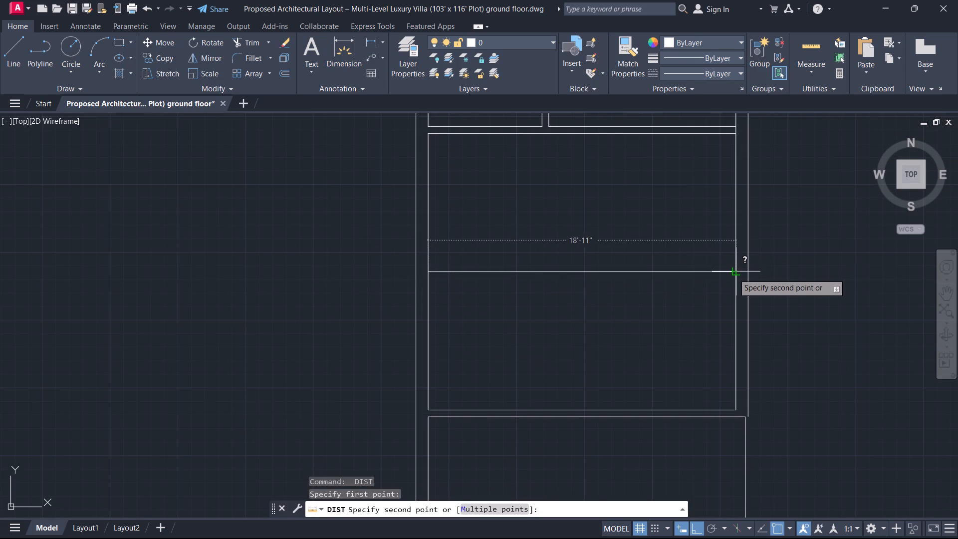
pyautogui.scroll(-4, 726, 280)
pyautogui.moveTo(720, 280); pyautogui.dragTo(595, 308, button='middle')
pyautogui.press('Escape')
pyautogui.scroll(3, 581, 328)
pyautogui.press('Escape')
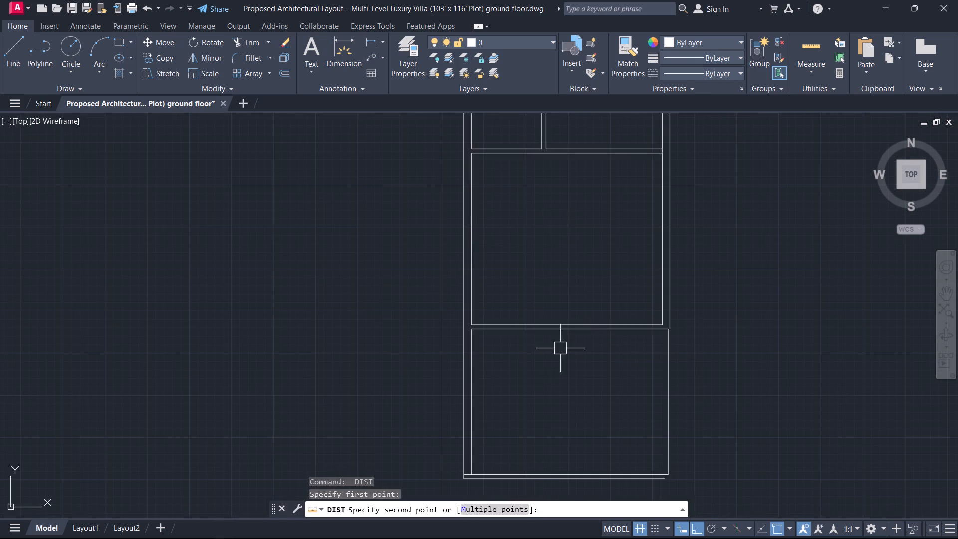
# Measure the bottom room's width from its inner left wall line to its right wall line.
pyautogui.press('space')
pyautogui.click(473, 380)
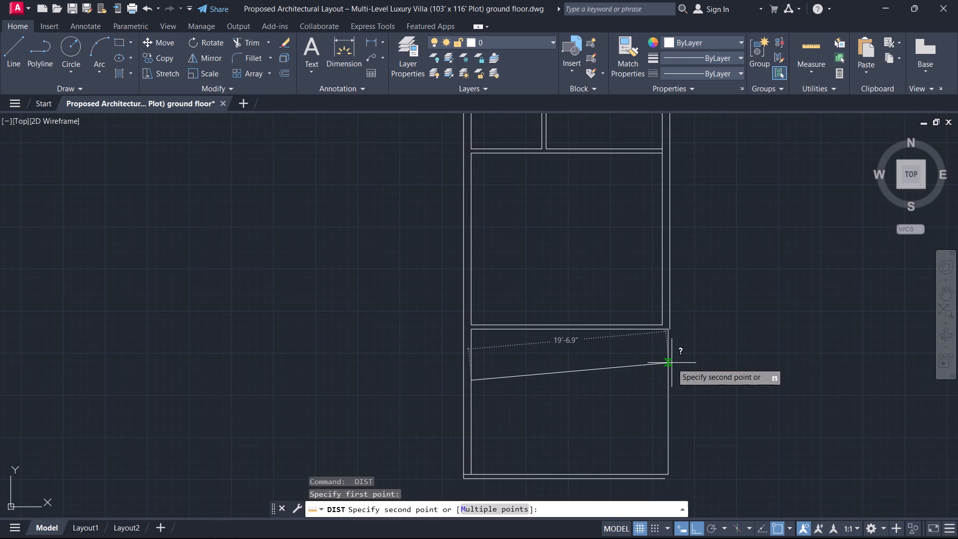
pyautogui.press('Escape')
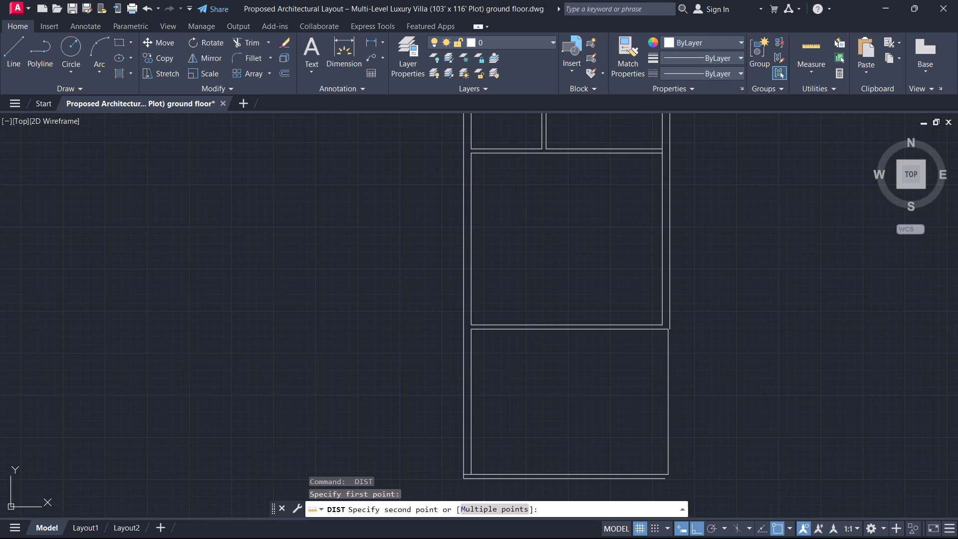
# Delete the bottom room's single right wall line.
pyautogui.scroll(-2, 652, 373)
pyautogui.scroll(3, 668, 385)
pyautogui.moveTo(658, 397); pyautogui.dragTo(644, 395)
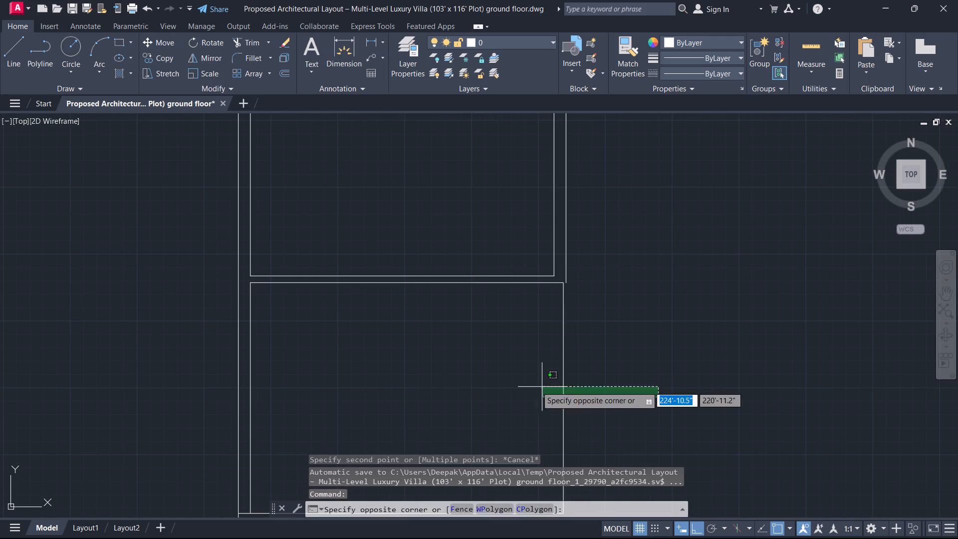
pyautogui.click(534, 386)
pyautogui.press('Delete')
# Fillet the inner and outer right wall lines with the matching bottom wall lines to close the bottom room's lower right corner.
pyautogui.press('f')
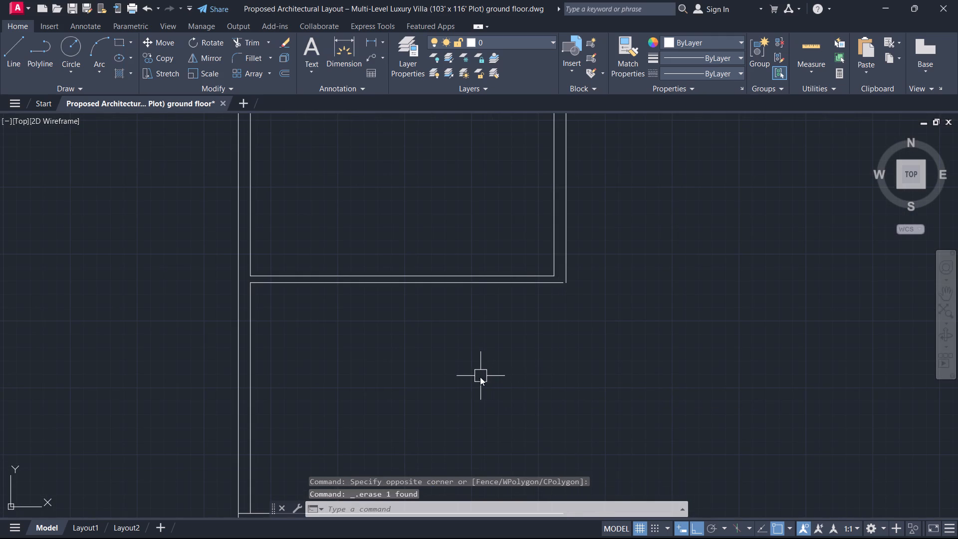
pyautogui.press('space')
pyautogui.click(551, 255)
pyautogui.scroll(-2, 588, 372)
pyautogui.moveTo(588, 372); pyautogui.dragTo(587, 256, button='middle')
pyautogui.scroll(2, 579, 295)
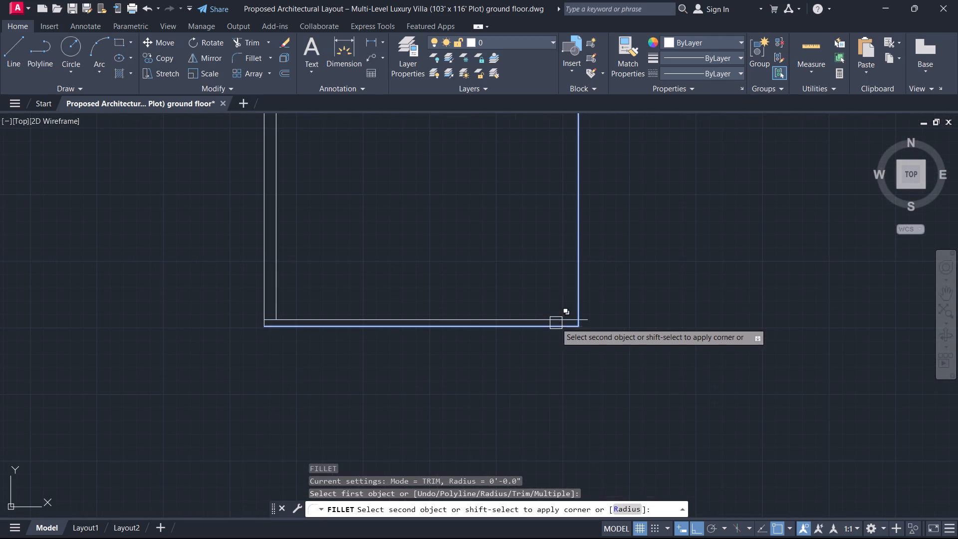
pyautogui.click(552, 316)
pyautogui.press('space')
pyautogui.click(560, 328)
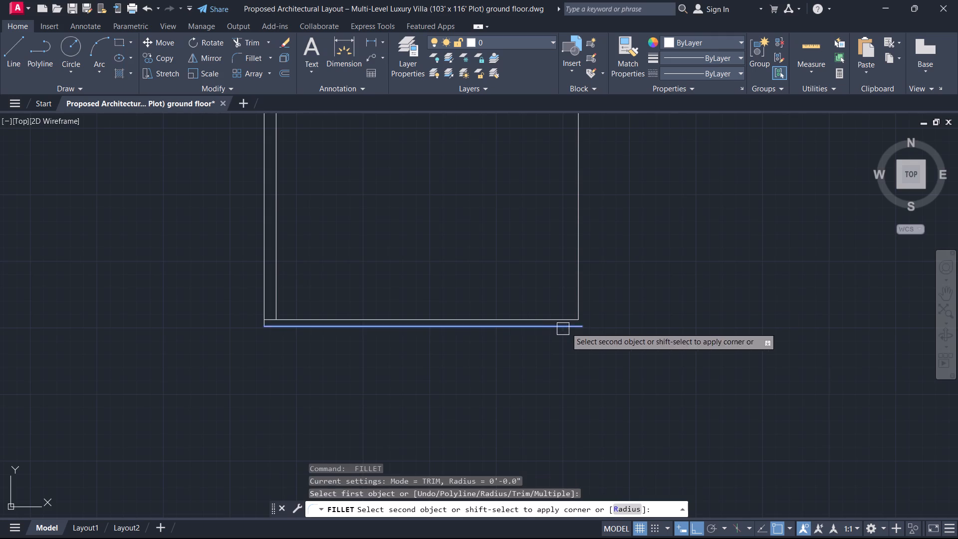
pyautogui.scroll(-1, 601, 284)
pyautogui.moveTo(601, 284); pyautogui.dragTo(558, 396, button='middle')
pyautogui.scroll(2, 558, 318)
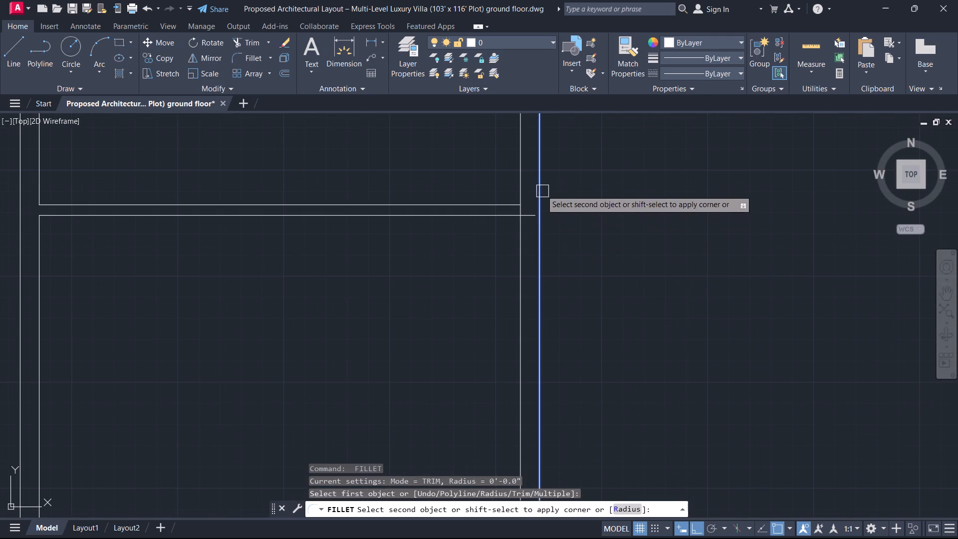
pyautogui.click(540, 190)
pyautogui.press('Escape')
# Trim the partition line's overhang above the bottom room and the inner right wall segment between the two partition lines.
pyautogui.scroll(2, 534, 230)
pyautogui.write('tr')
pyautogui.press('space')
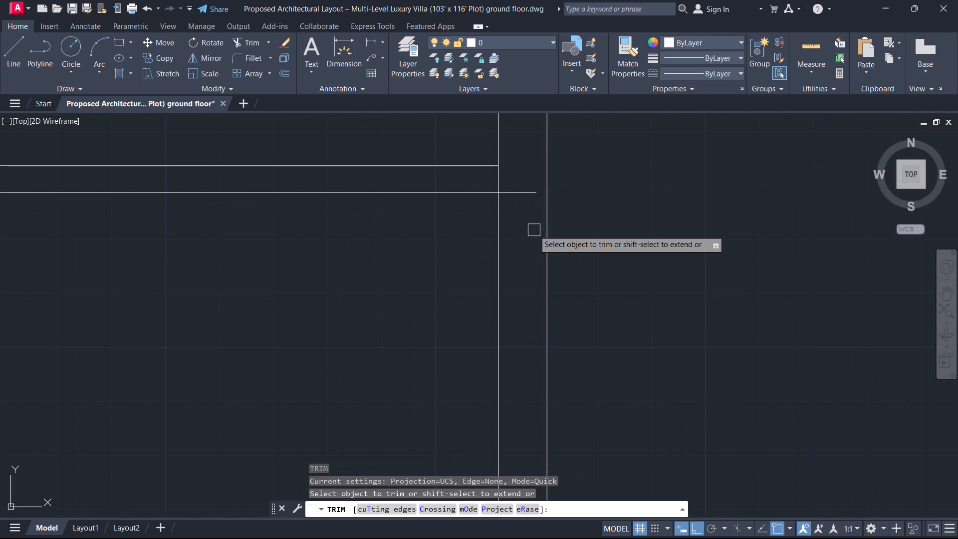
pyautogui.scroll(1, 533, 231)
pyautogui.click(531, 214)
pyautogui.click(529, 157)
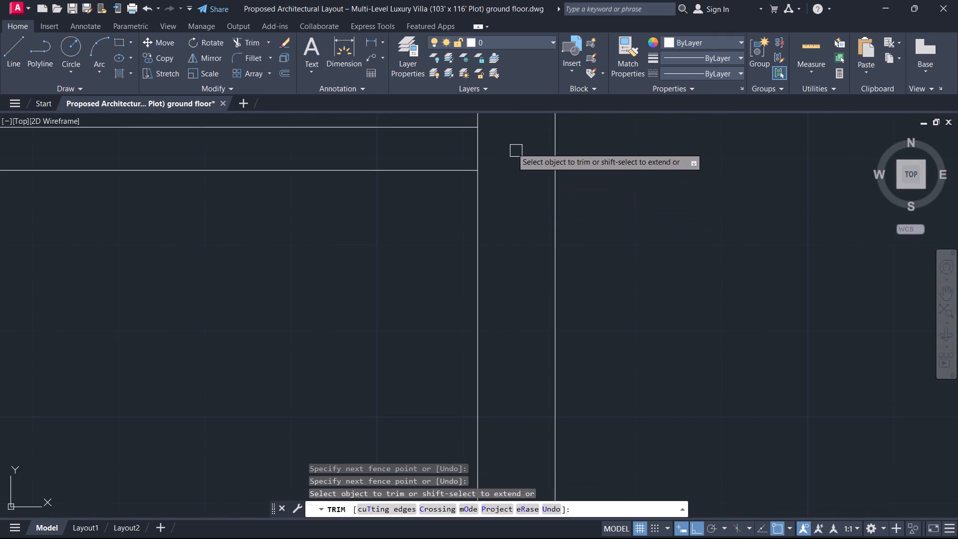
pyautogui.click(507, 143)
pyautogui.click(465, 156)
pyautogui.scroll(-5, 499, 156)
pyautogui.press('Escape')
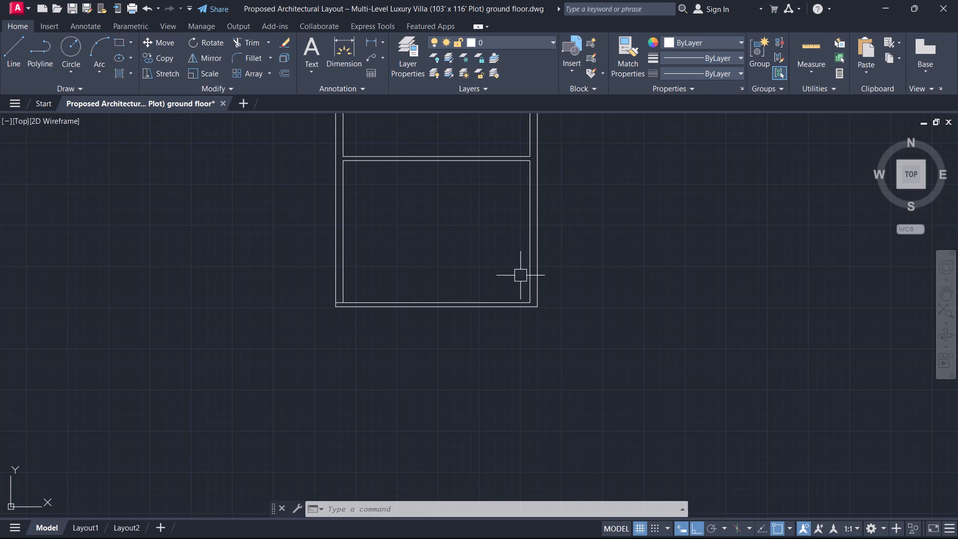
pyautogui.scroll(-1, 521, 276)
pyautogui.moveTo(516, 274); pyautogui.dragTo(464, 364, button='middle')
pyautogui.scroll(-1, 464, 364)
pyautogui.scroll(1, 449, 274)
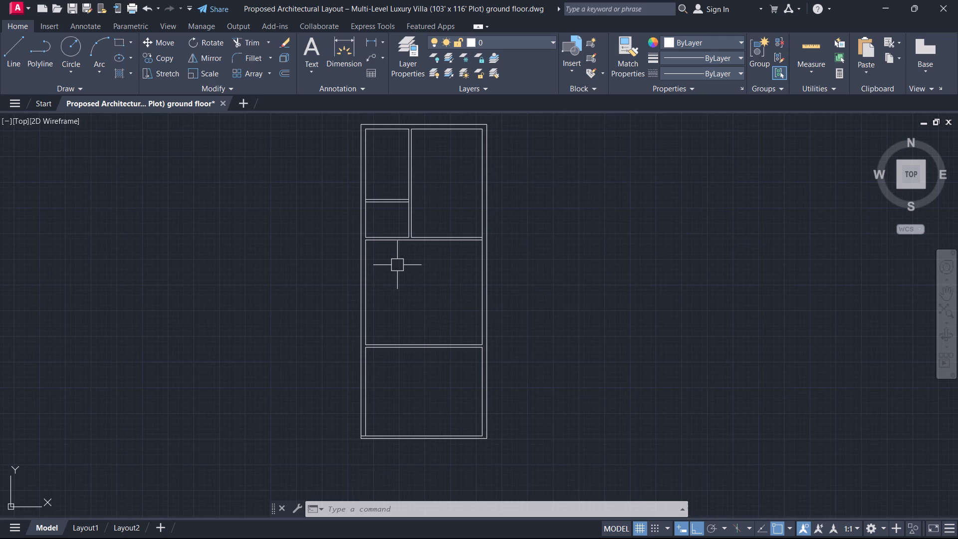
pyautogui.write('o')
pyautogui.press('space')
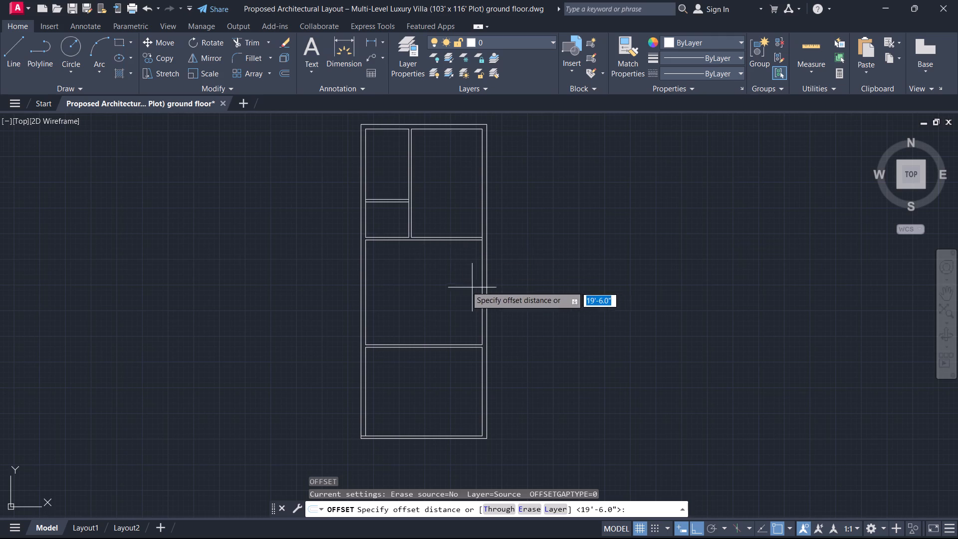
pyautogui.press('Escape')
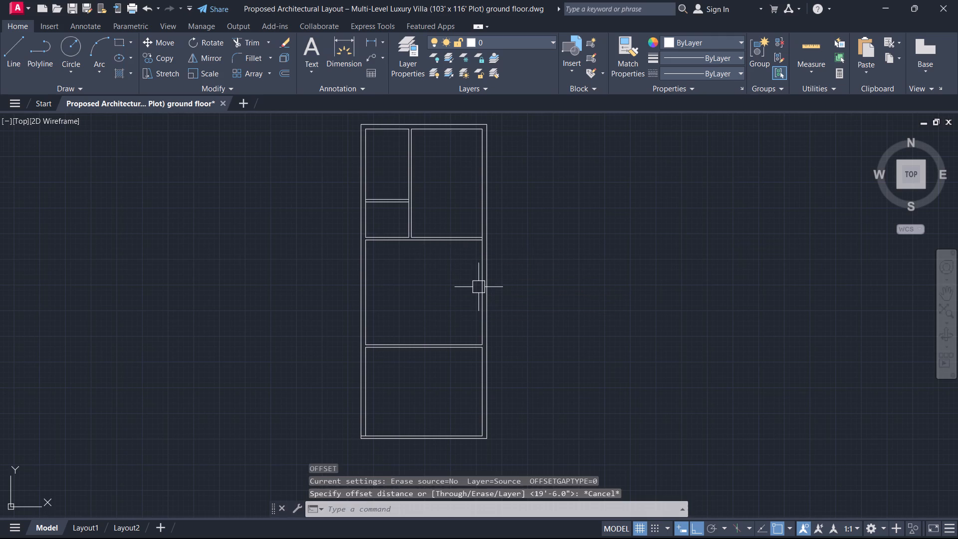
# Start an offset with the distance set to 20'8".
pyautogui.write('o')
pyautogui.press('space')
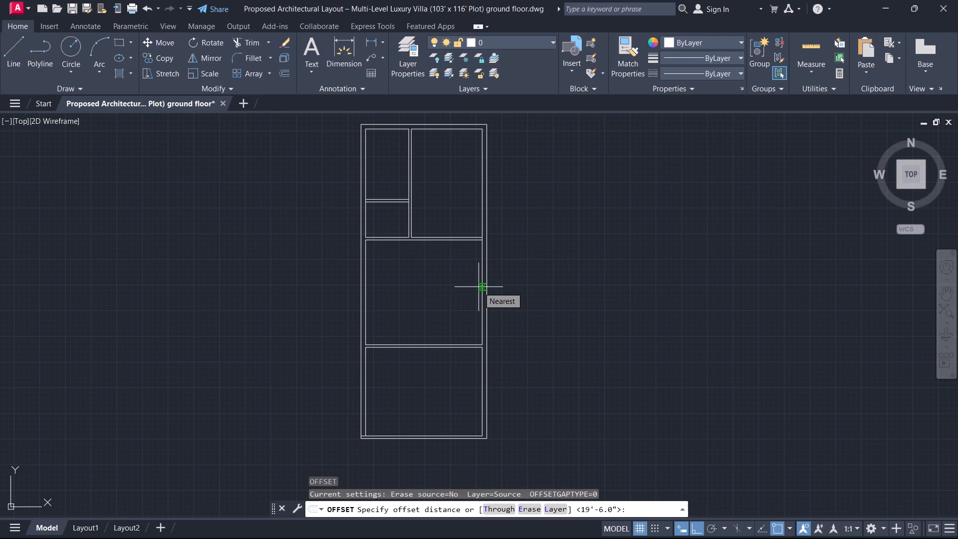
pyautogui.write('20')
pyautogui.write("'7")
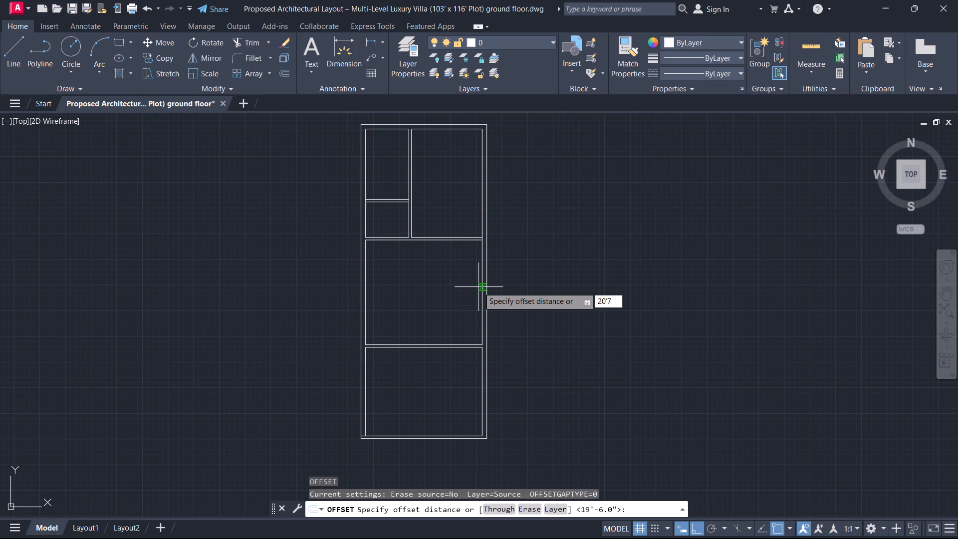
pyautogui.press('BackSpace')
pyautogui.press('8')
pyautogui.press('Return')
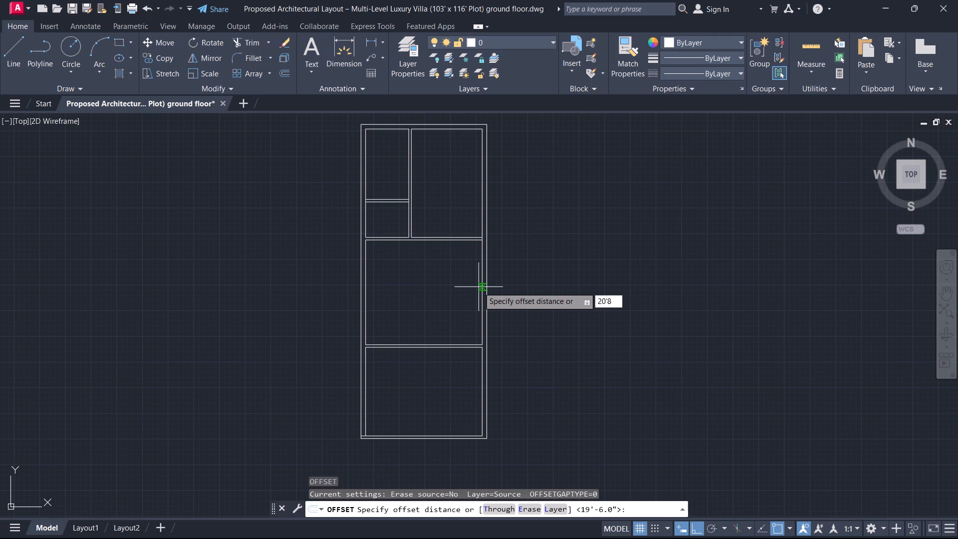
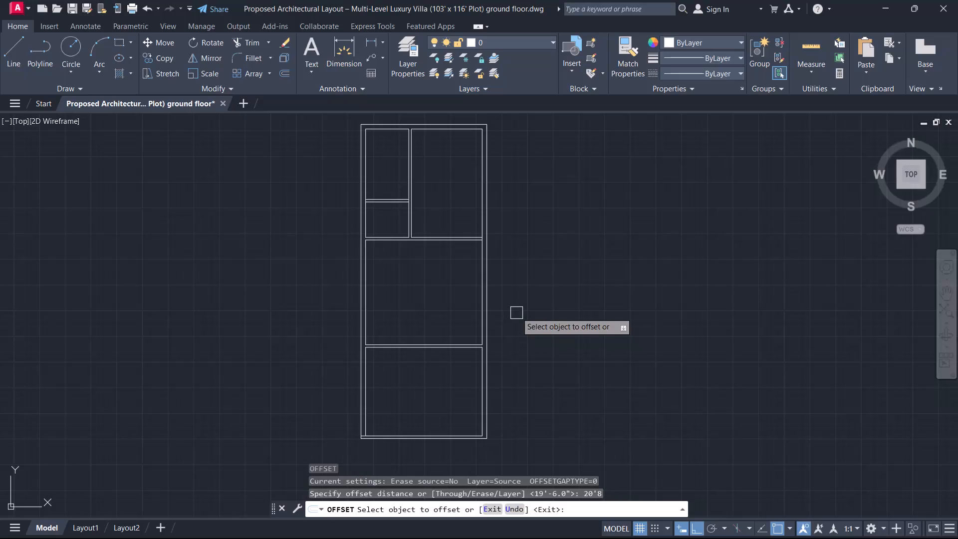
# Offset the left block's outer right wall line 20'8" to the right.
pyautogui.scroll(1, 514, 335)
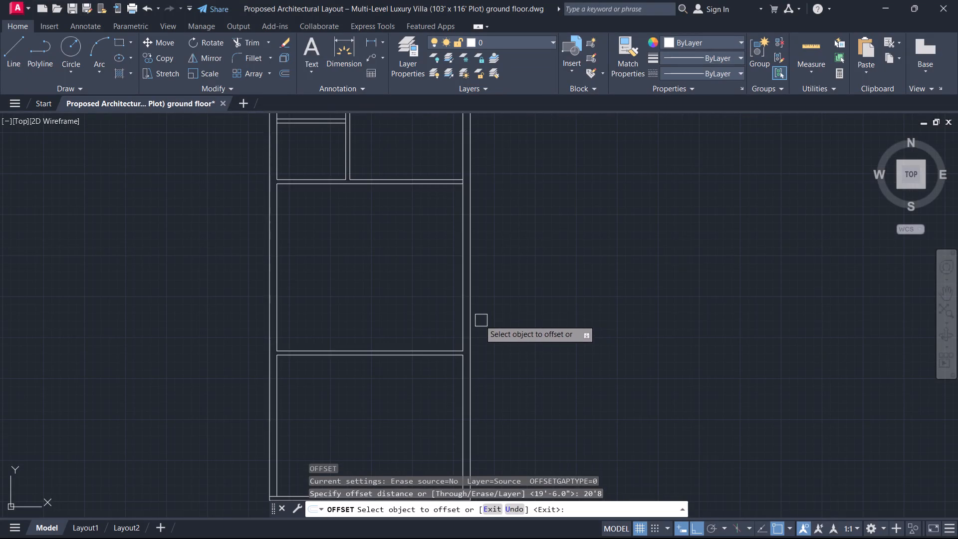
pyautogui.click(473, 317)
pyautogui.click(547, 313)
pyautogui.press('Escape')
# Offset the detached vertical wall line 9" to the right to give the wall its thickness.
pyautogui.scroll(-3, 556, 309)
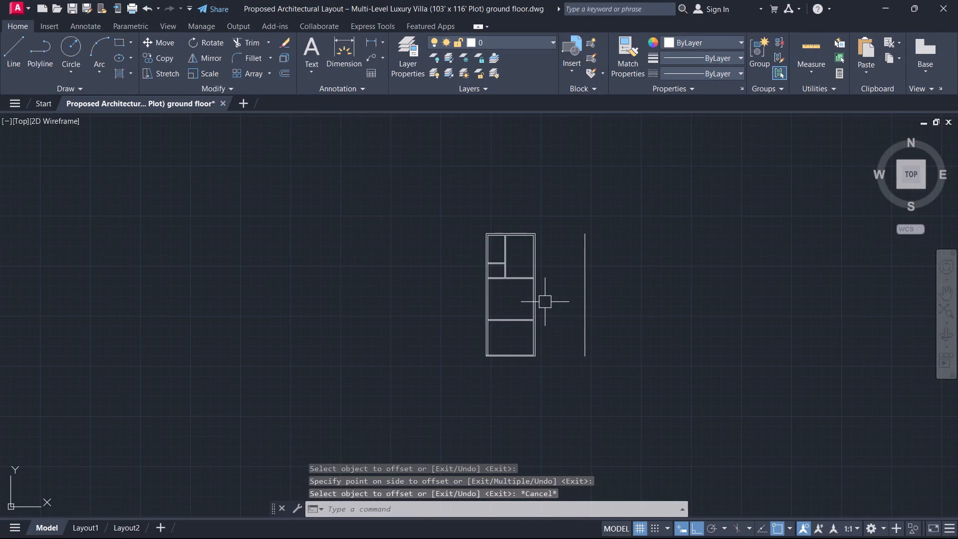
pyautogui.write('o')
pyautogui.press('space')
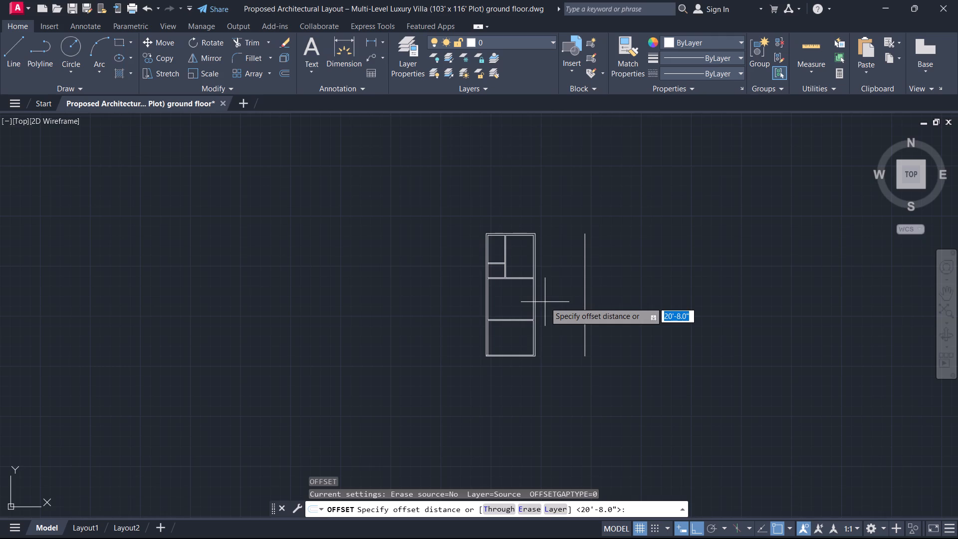
pyautogui.press('9')
pyautogui.press('Return')
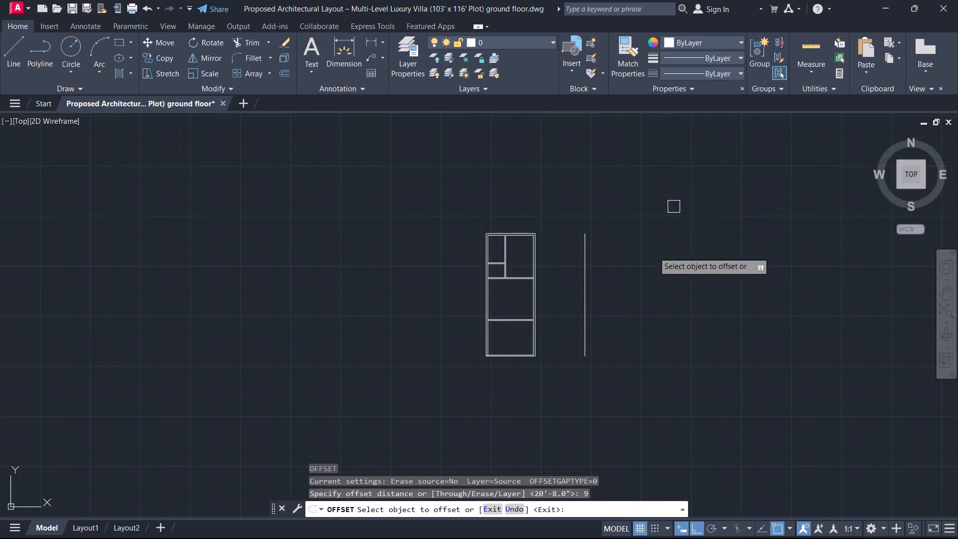
pyautogui.click(589, 313)
pyautogui.click(609, 309)
pyautogui.press('Escape')
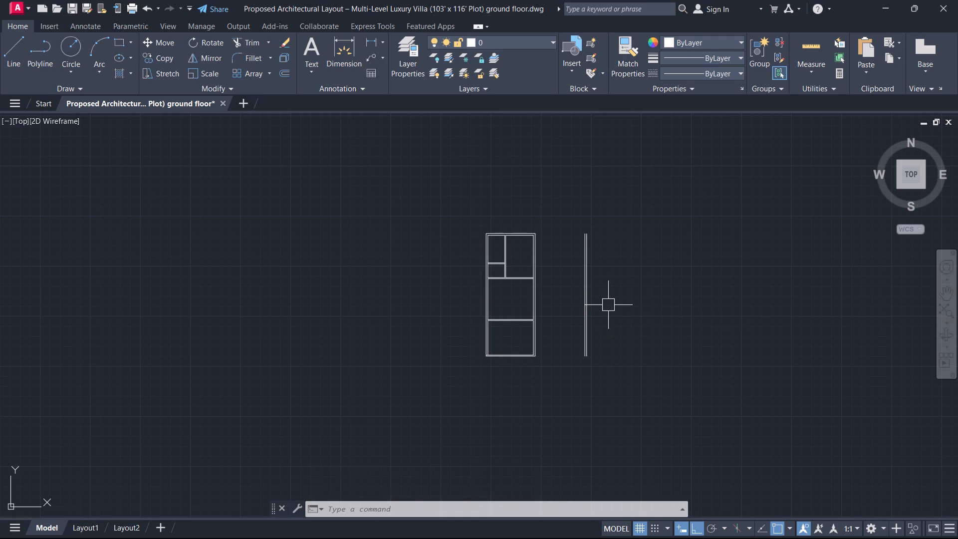
# Extend the upper partition line between the middle and bottom rooms rightward to the detached vertical wall.
pyautogui.scroll(1, 514, 284)
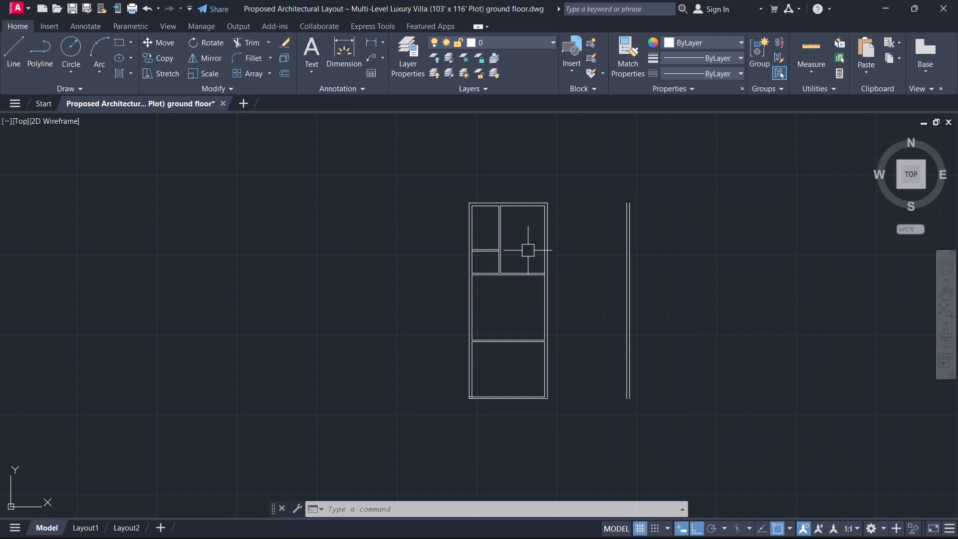
pyautogui.moveTo(583, 325); pyautogui.dragTo(525, 309, button='middle')
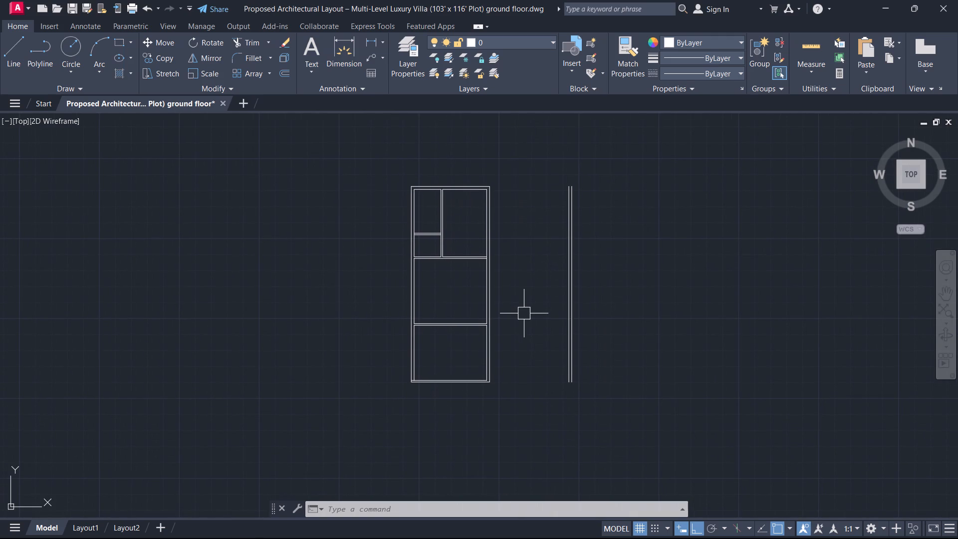
pyautogui.scroll(1, 571, 238)
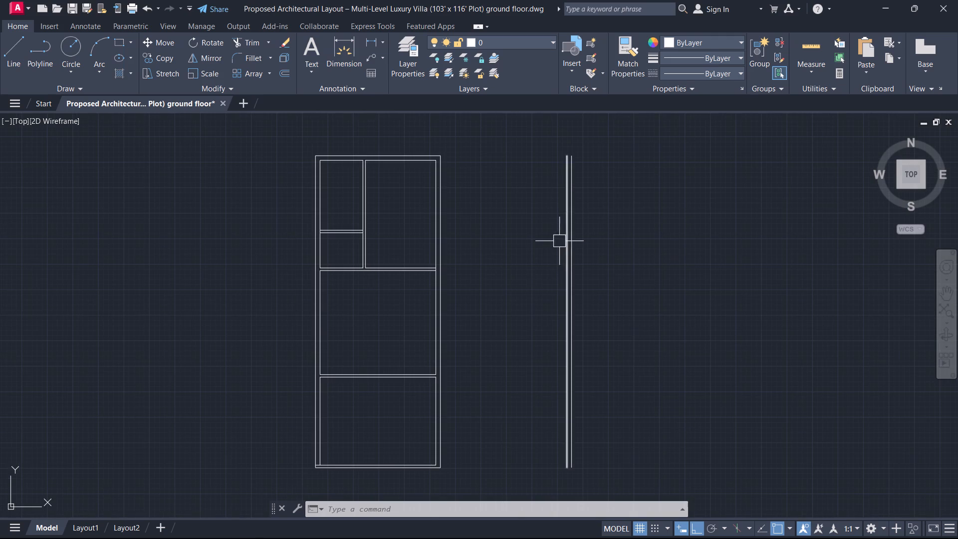
pyautogui.write('ex')
pyautogui.press('space')
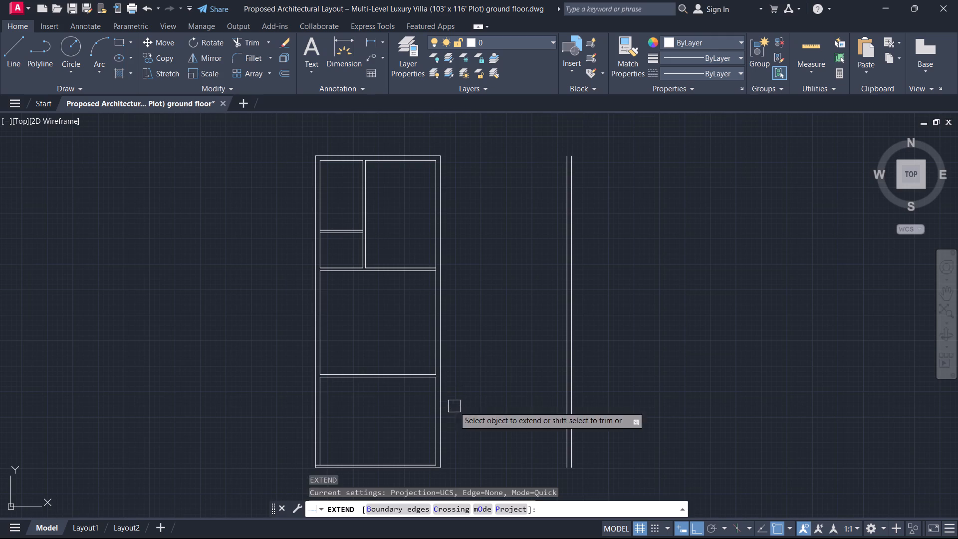
pyautogui.scroll(1, 413, 423)
pyautogui.click(424, 341)
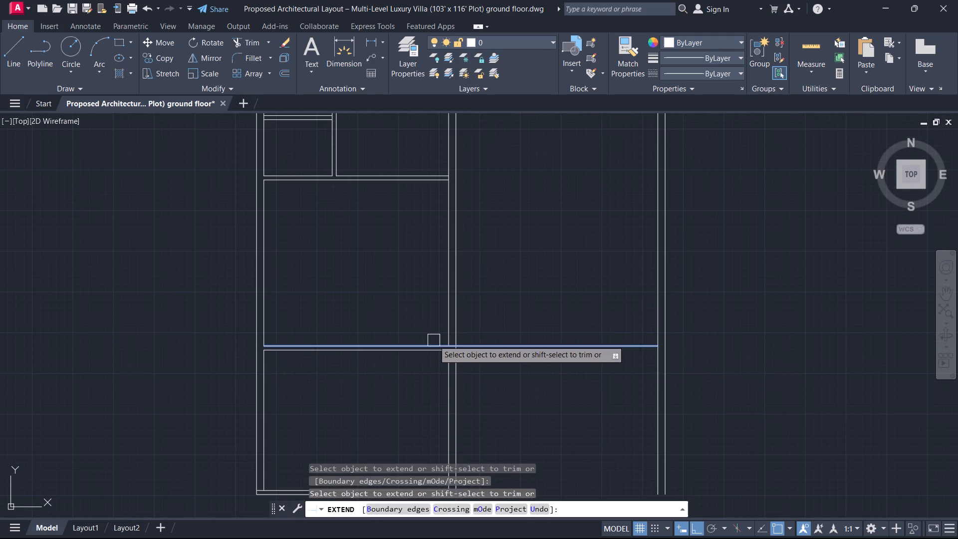
pyautogui.click(434, 340)
pyautogui.press('Escape')
# Trim the extended line's segment between the inner and outer right wall lines of the left block.
pyautogui.scroll(2, 458, 349)
pyautogui.press('t')
pyautogui.press('r')
pyautogui.press('space')
pyautogui.scroll(2, 434, 351)
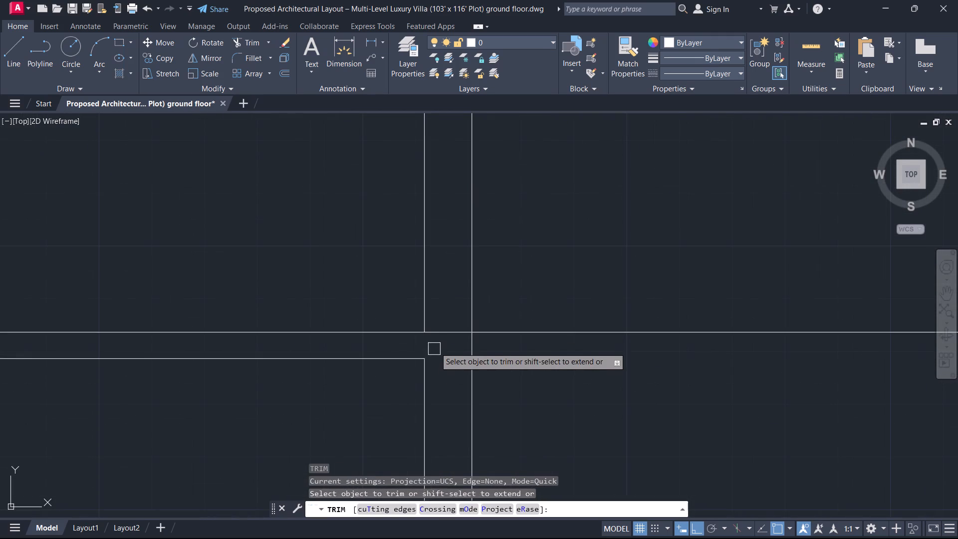
pyautogui.click(442, 341)
pyautogui.click(447, 318)
pyautogui.press('Escape')
# Offset the extended horizontal line 9" downward to form the double wall between the left block and detached wall.
pyautogui.scroll(-6, 449, 316)
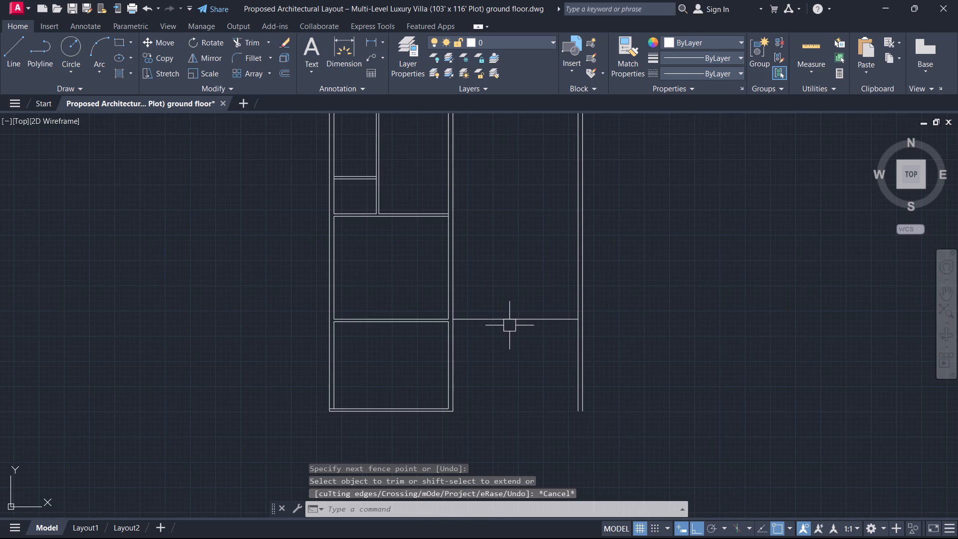
pyautogui.press('o')
pyautogui.press('space')
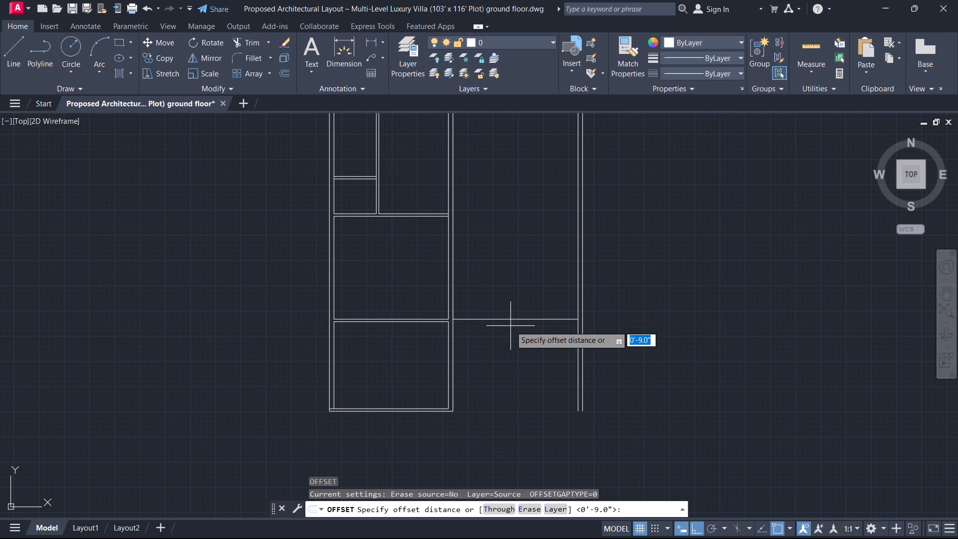
pyautogui.press('9')
pyautogui.press('Return')
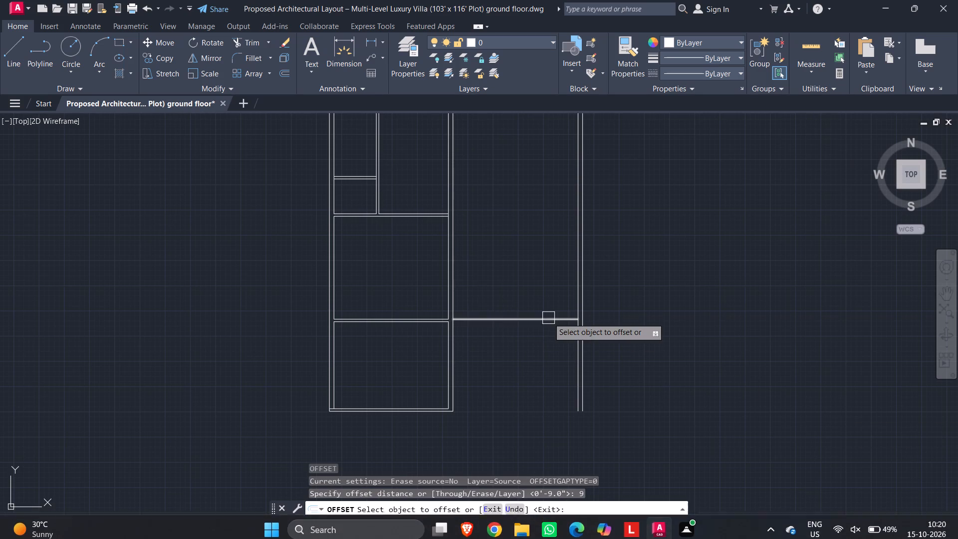
pyautogui.click(543, 318)
pyautogui.click(525, 362)
pyautogui.press('Escape')
# Offset the upper line of the new horizontal wall 28'5" upward.
pyautogui.write('o')
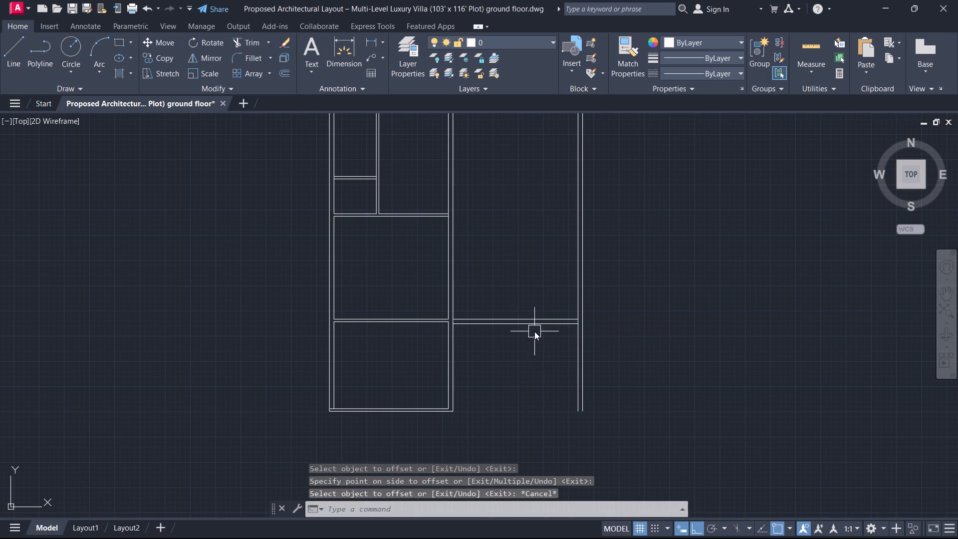
pyautogui.press('space')
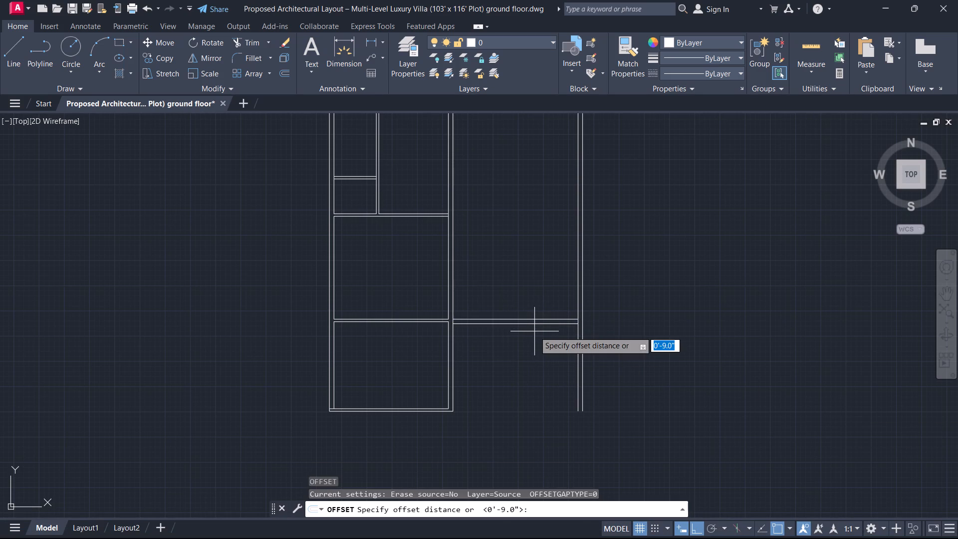
pyautogui.press('2')
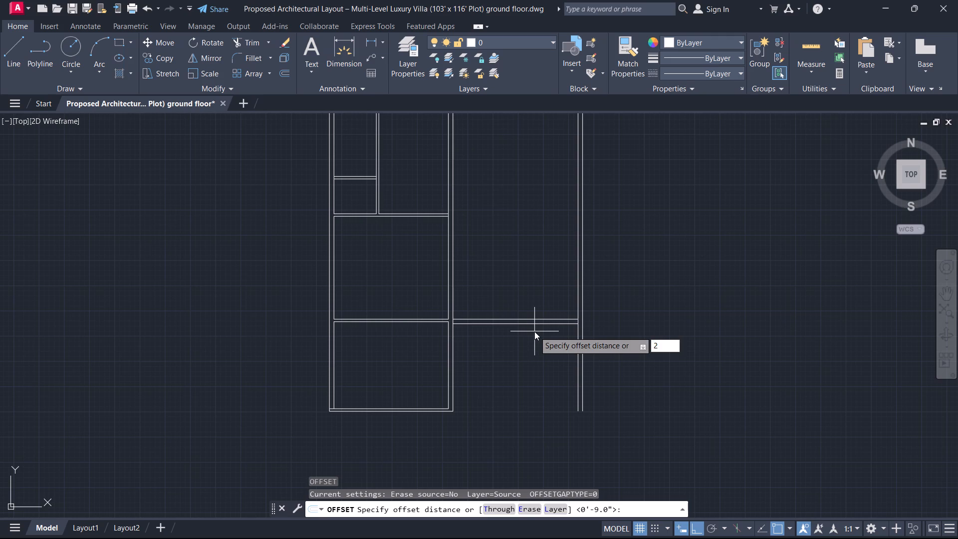
pyautogui.write("8'")
pyautogui.press('4')
pyautogui.press('BackSpace')
pyautogui.press('5')
pyautogui.press('Return')
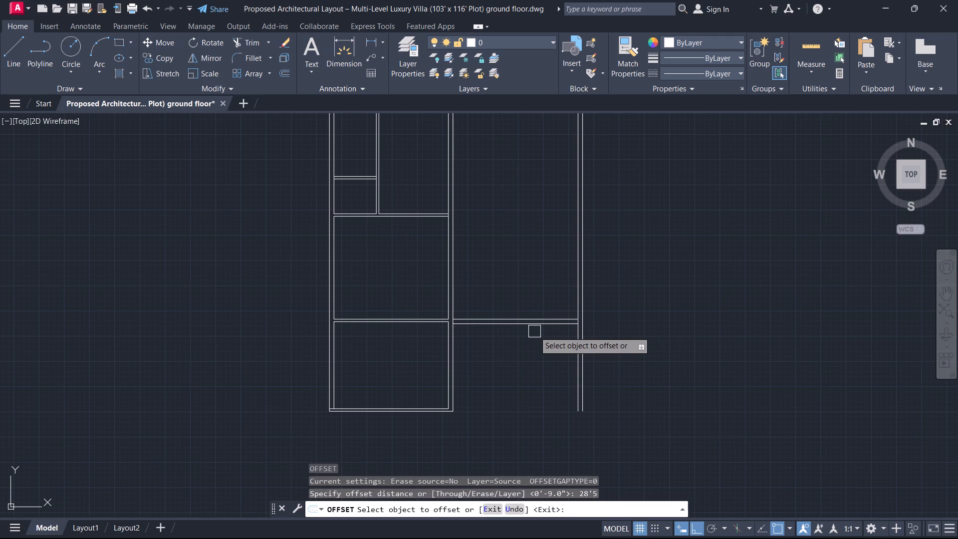
pyautogui.scroll(1, 380, 348)
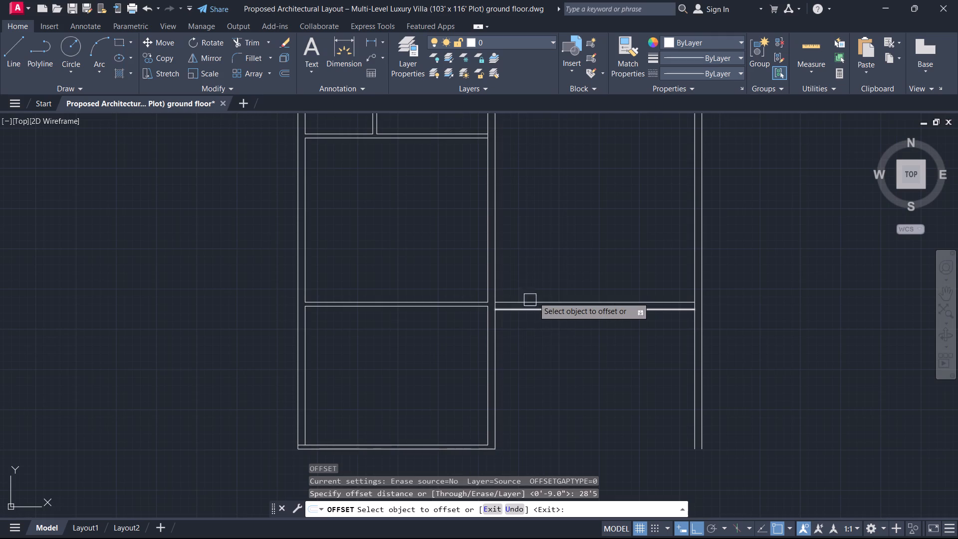
pyautogui.click(534, 297)
pyautogui.click(541, 268)
pyautogui.press('Escape')
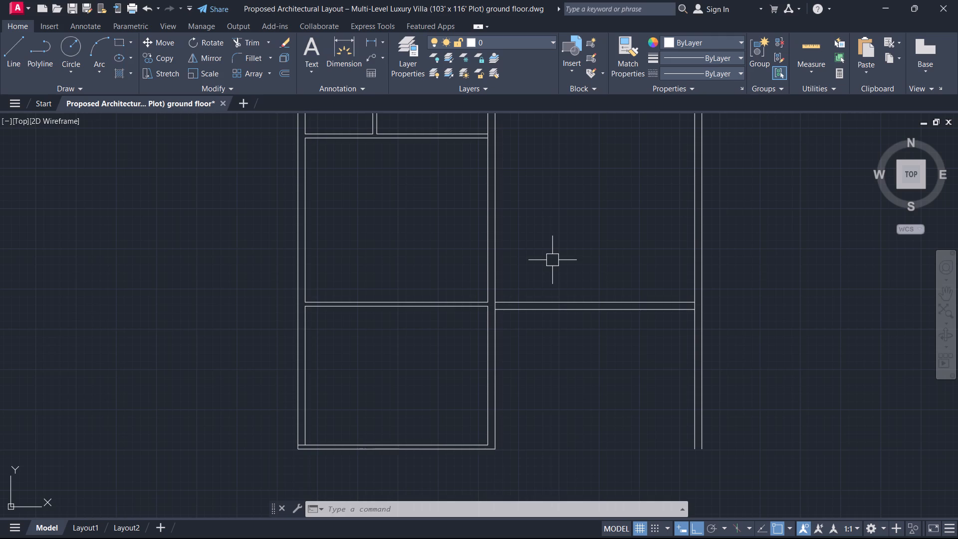
# Offset the upper horizontal line between the left block and the detached wall 9" upward.
pyautogui.scroll(-3, 512, 334)
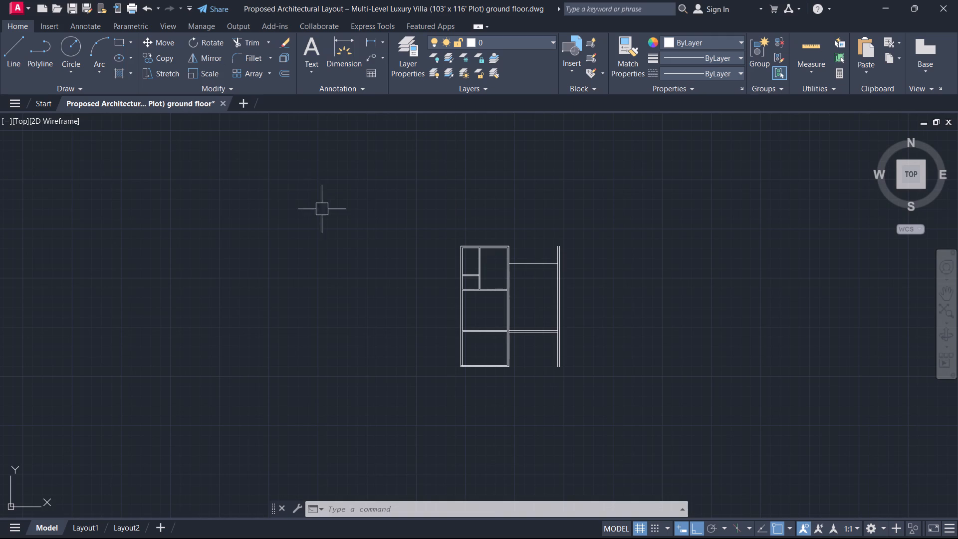
pyautogui.scroll(3, 539, 252)
pyautogui.moveTo(540, 248); pyautogui.dragTo(547, 258, button='middle')
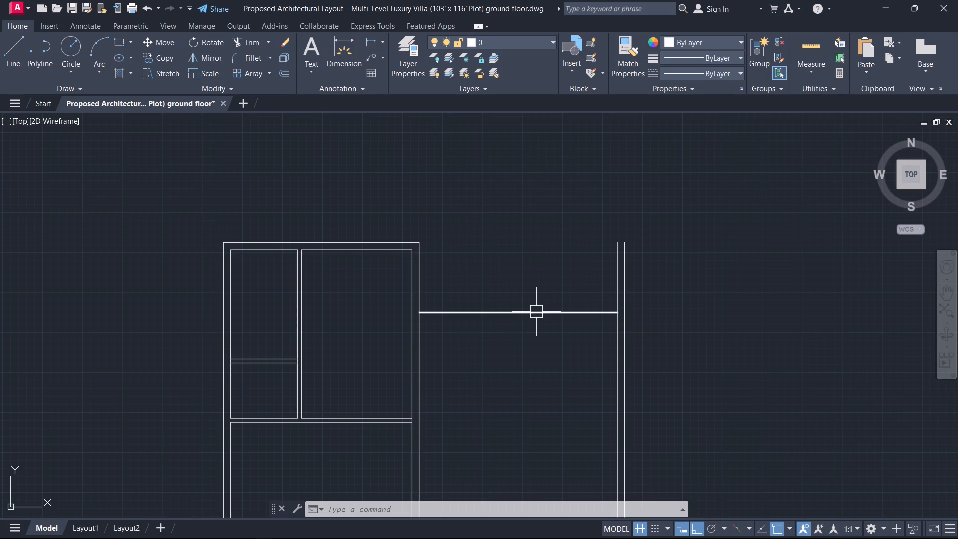
pyautogui.write('o 9')
pyautogui.press('Return')
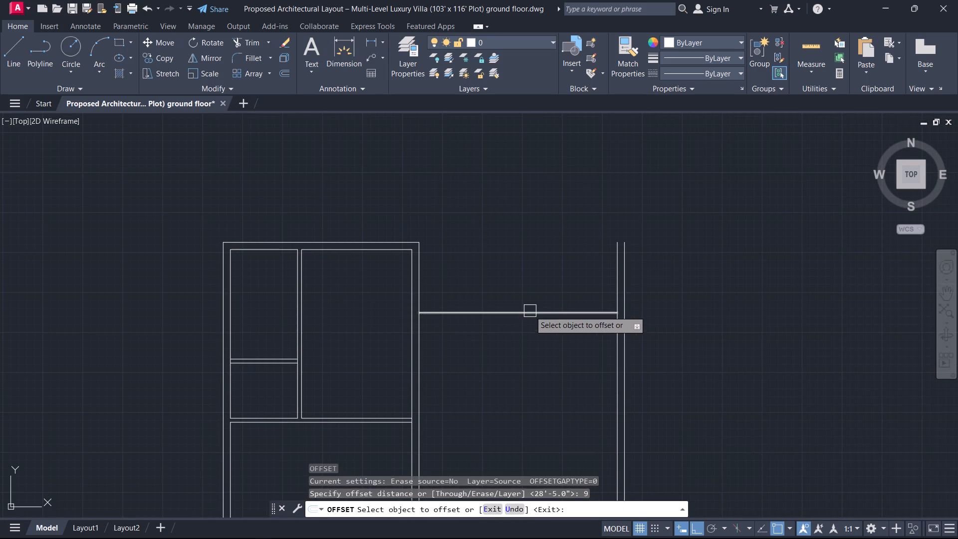
pyautogui.click(530, 311)
pyautogui.click(518, 254)
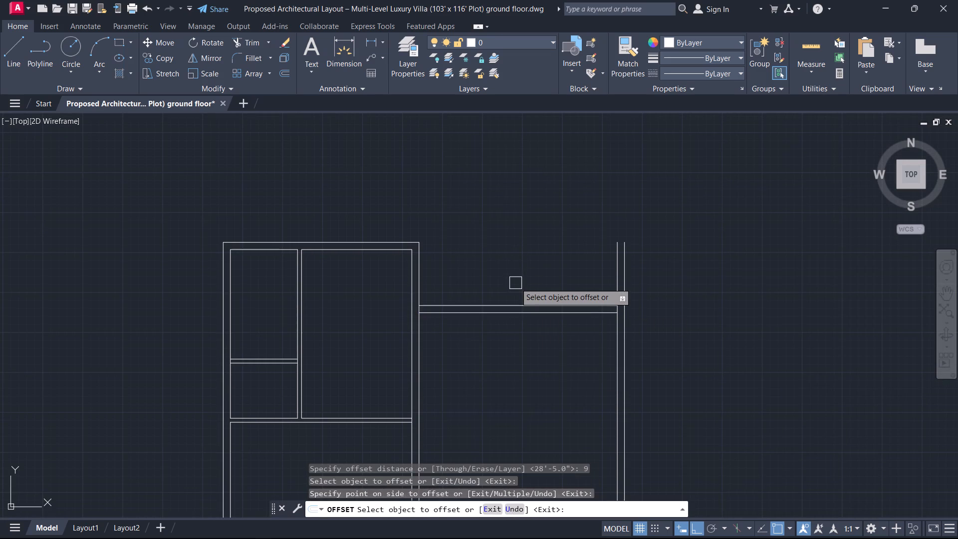
pyautogui.press('Escape')
# Offset the detached wall's outer right line 9'6" to the right.
pyautogui.scroll(-1, 516, 280)
pyautogui.scroll(2, 509, 283)
pyautogui.moveTo(509, 283); pyautogui.dragTo(486, 303, button='middle')
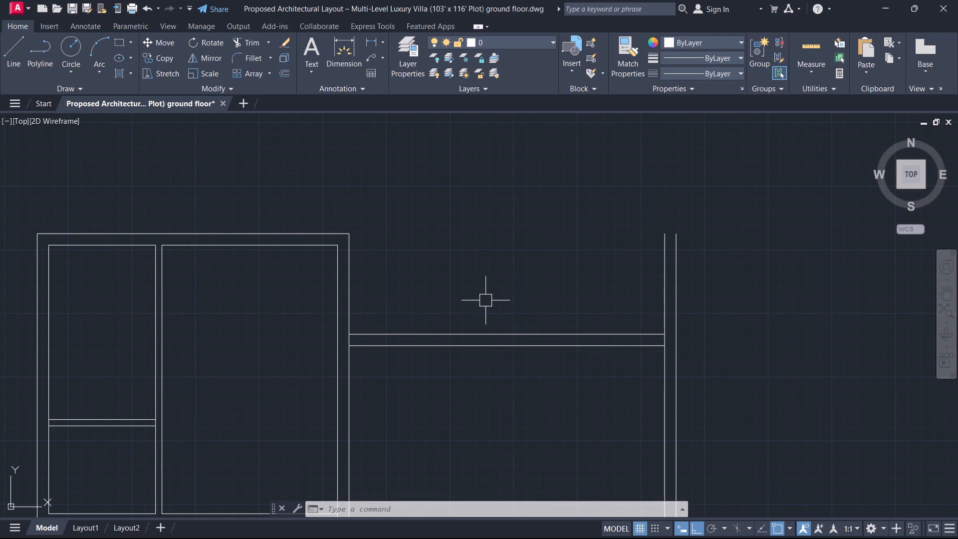
pyautogui.write('o')
pyautogui.press('space')
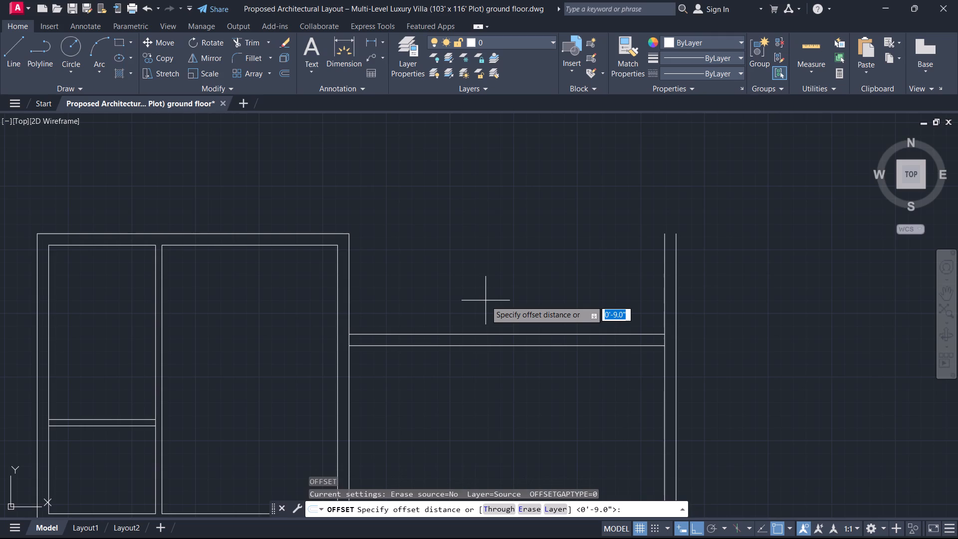
pyautogui.write("12'")
pyautogui.press('BackSpace')
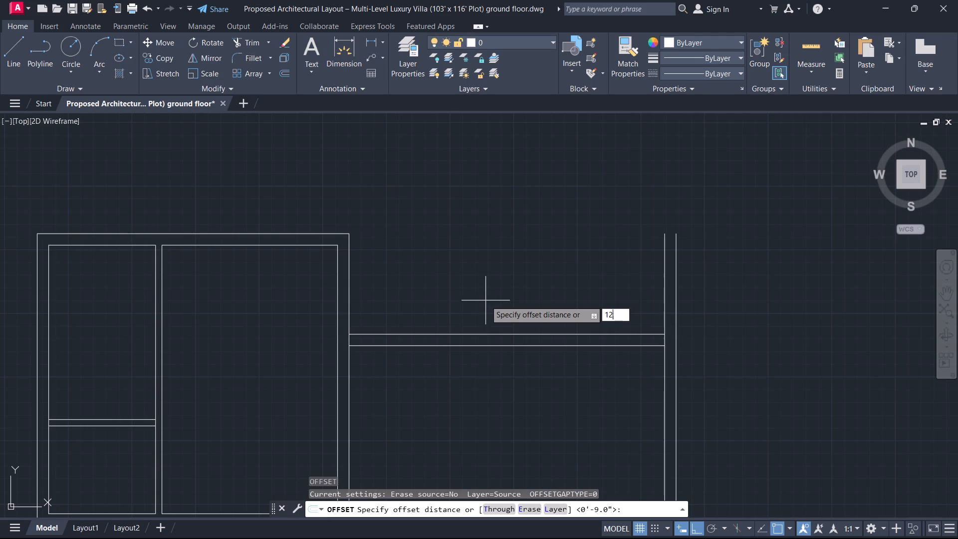
pyautogui.press('BackSpace')
pyautogui.press('BackSpace')
pyautogui.write('9\'6"')
pyautogui.press('Return')
pyautogui.click(673, 319)
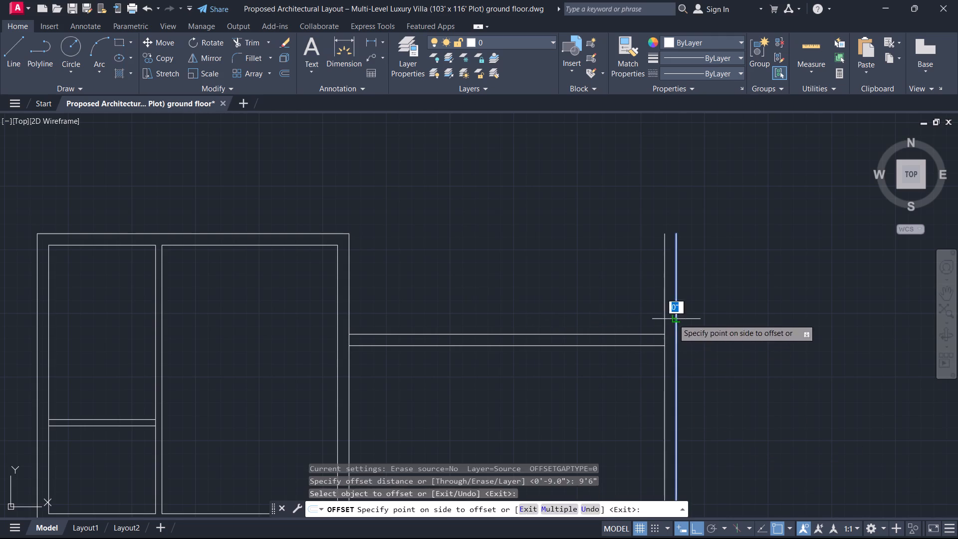
pyautogui.click(720, 311)
pyautogui.scroll(-1, 720, 311)
pyautogui.moveTo(720, 311); pyautogui.dragTo(644, 309, button='middle')
pyautogui.rightClick(643, 310)
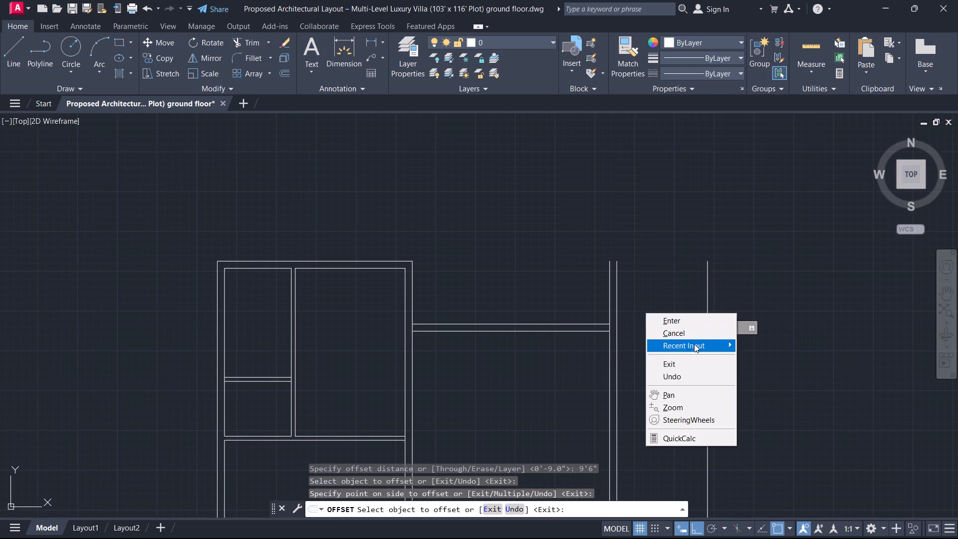
pyautogui.click(693, 338)
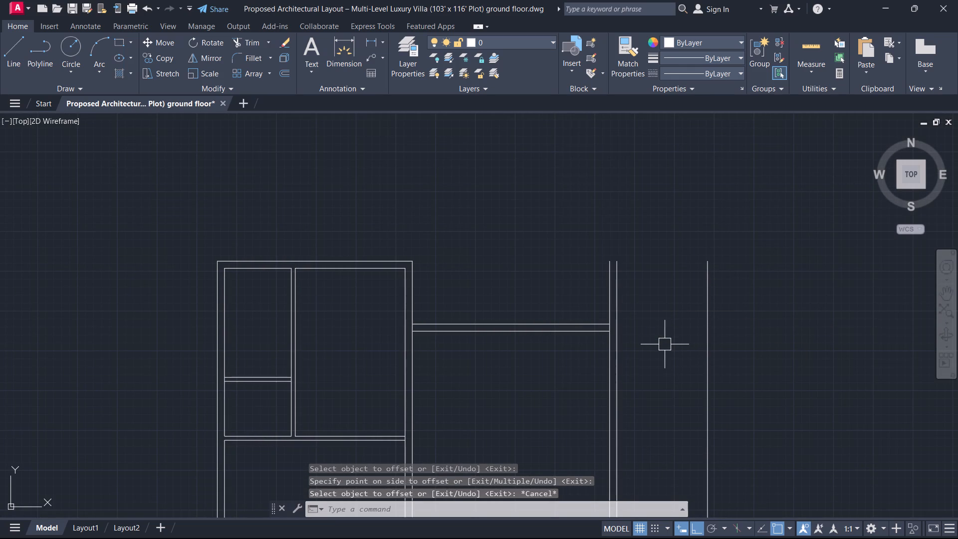
# Offset the vertical line to the right of the detached wall 5" to the right, forming a double wall.
pyautogui.write('o')
pyautogui.press('space')
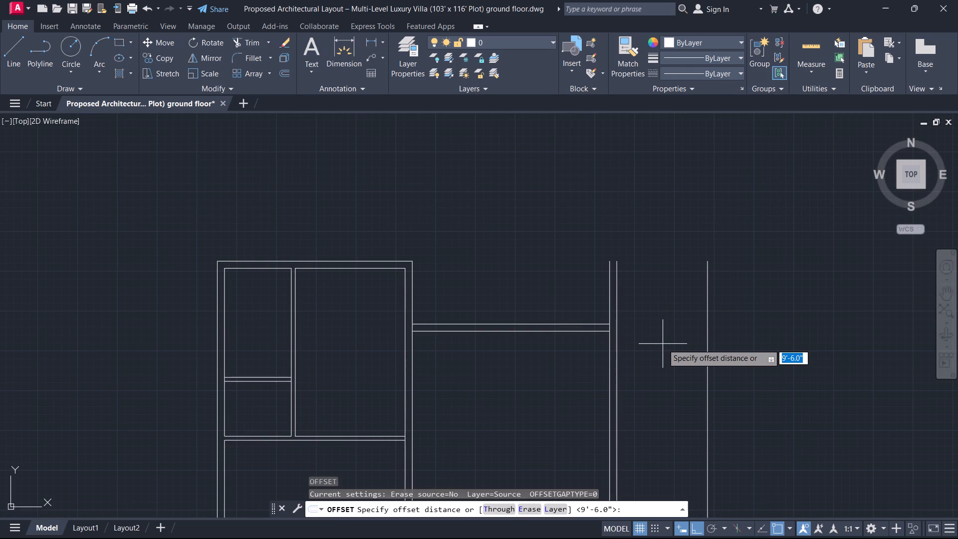
pyautogui.press('5')
pyautogui.press('Return')
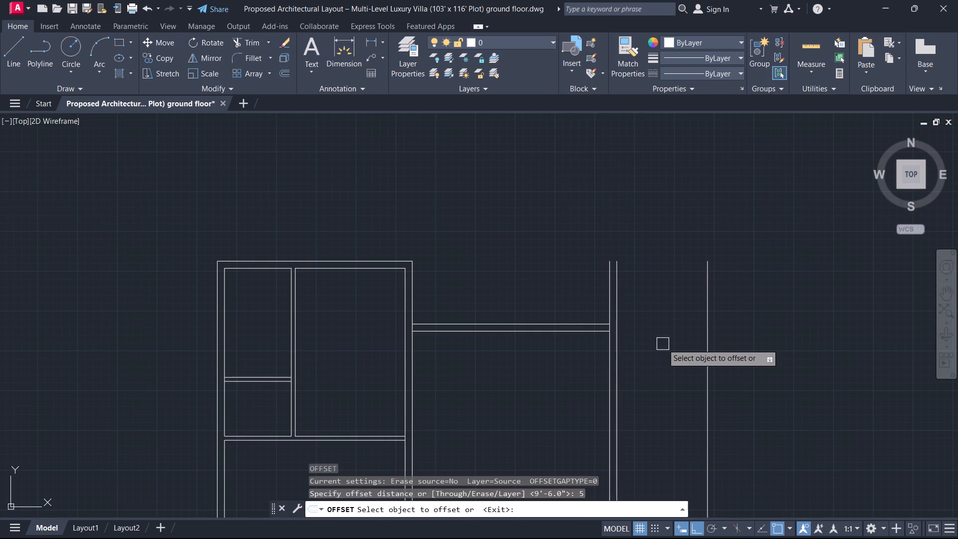
pyautogui.click(712, 334)
pyautogui.click(757, 335)
pyautogui.rightClick(754, 336)
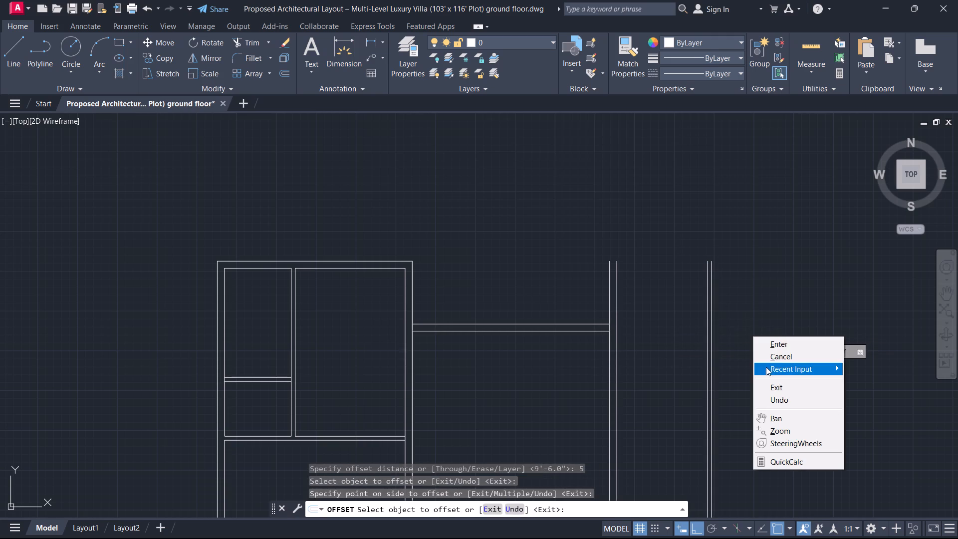
pyautogui.click(766, 360)
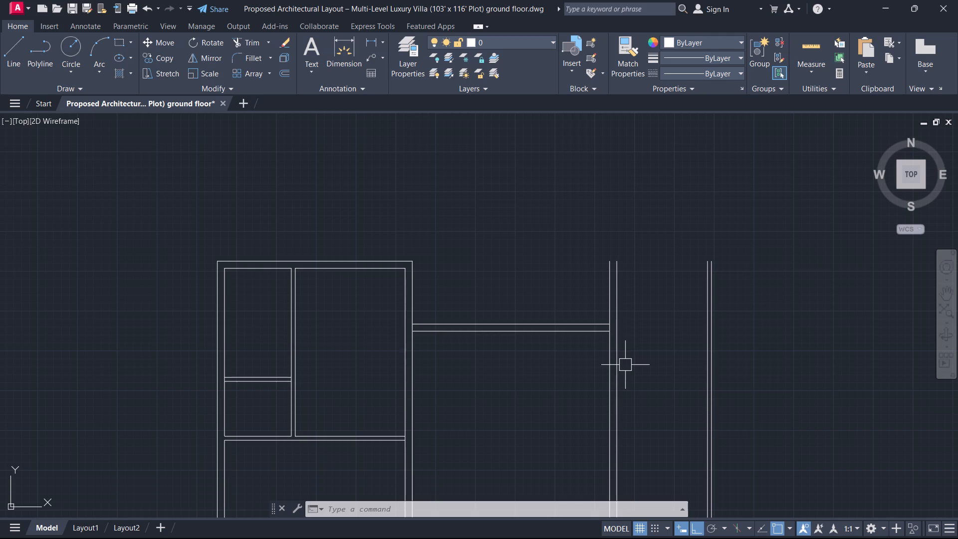
# Offset the right line of the new 5" vertical wall 14'6" to the right.
pyautogui.press('o')
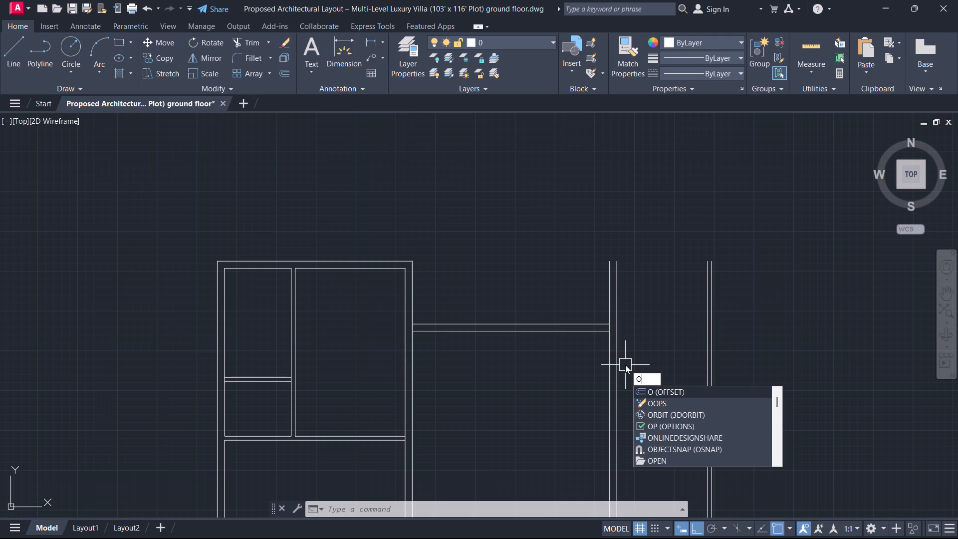
pyautogui.press('space')
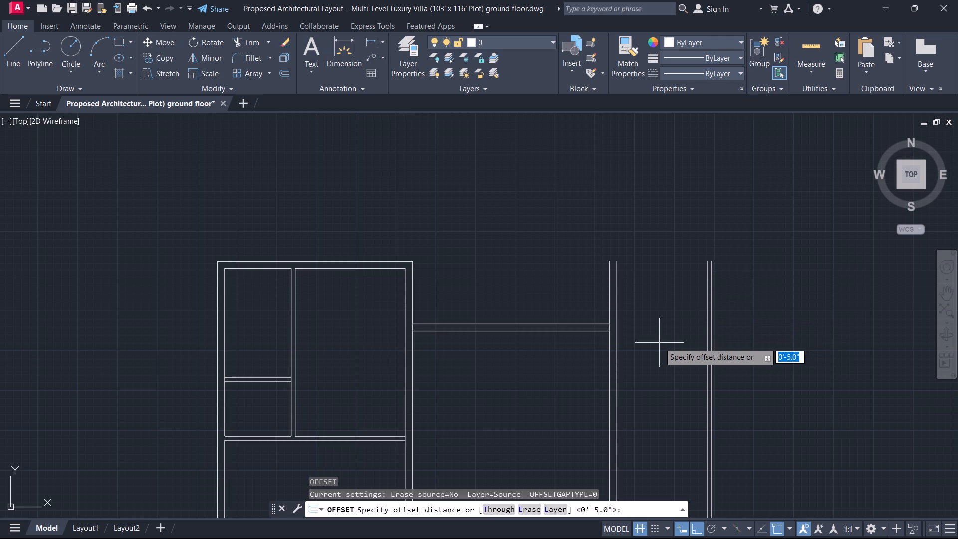
pyautogui.write("14'6")
pyautogui.press('Return')
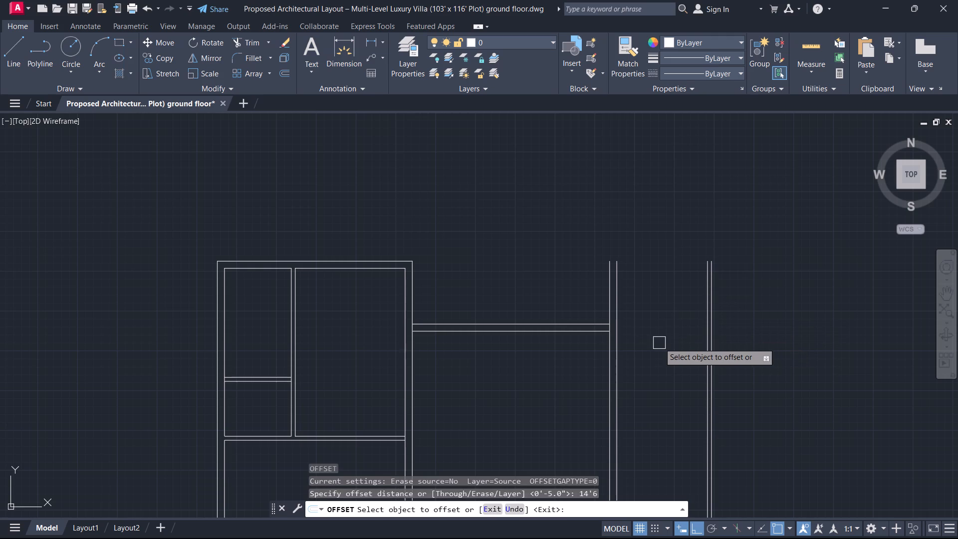
pyautogui.scroll(2, 710, 355)
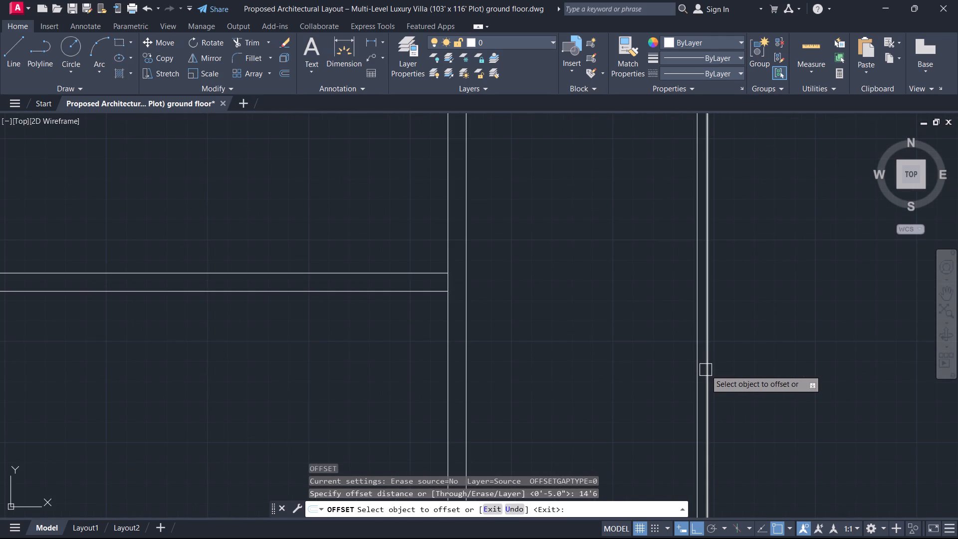
pyautogui.click(709, 372)
pyautogui.click(725, 372)
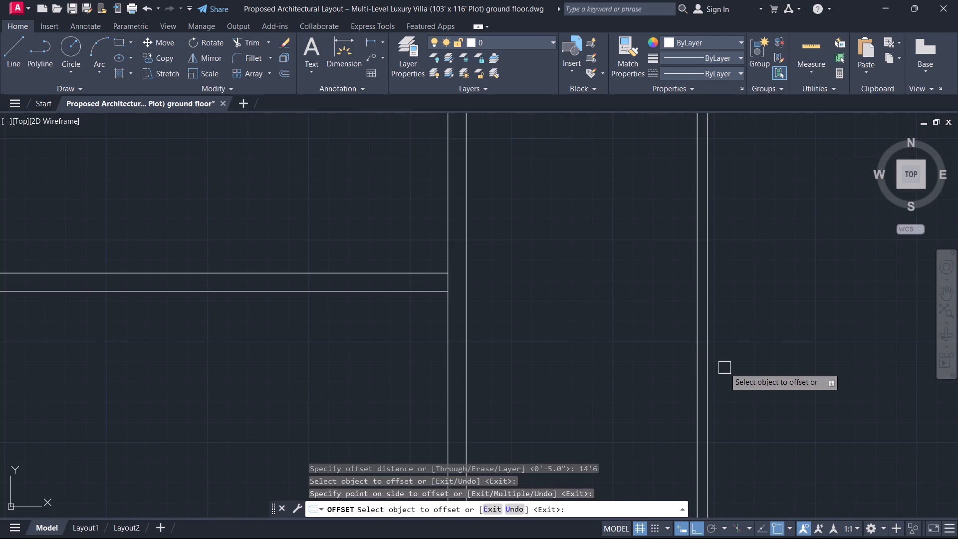
pyautogui.rightClick(613, 343)
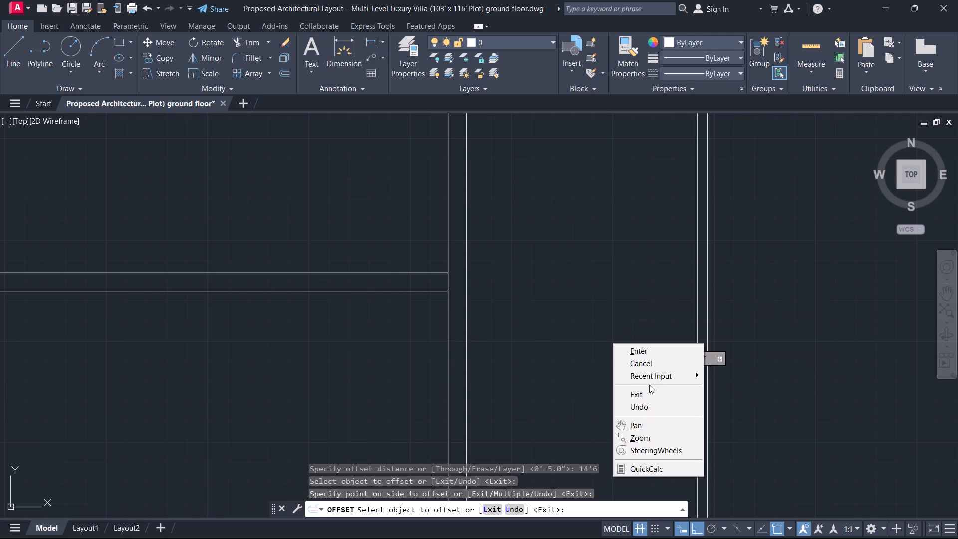
pyautogui.click(657, 362)
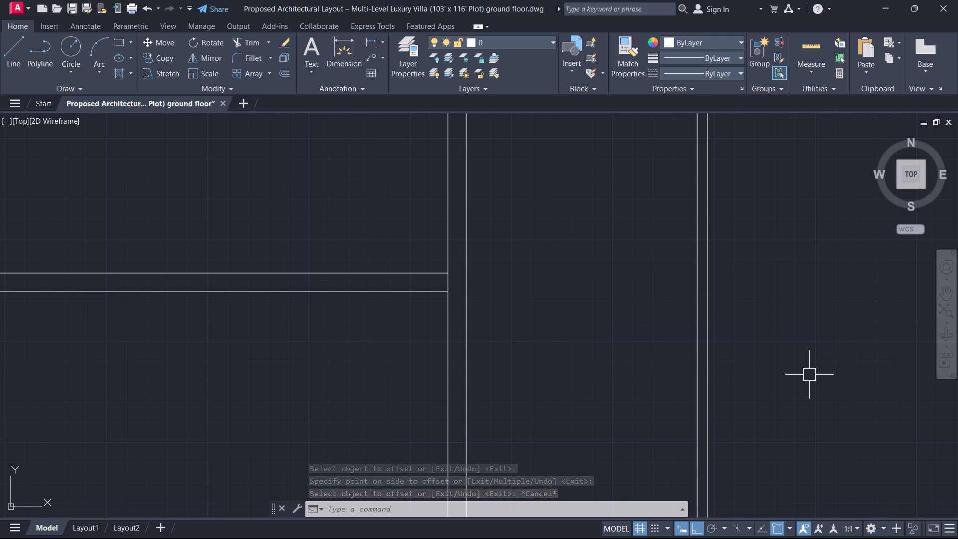
# Offset the rightmost vertical line 5" to the right, forming the second 5" partition wall.
pyautogui.scroll(-2, 796, 373)
pyautogui.moveTo(787, 373); pyautogui.dragTo(586, 312, button='middle')
pyautogui.scroll(-1, 586, 312)
pyautogui.scroll(1, 651, 316)
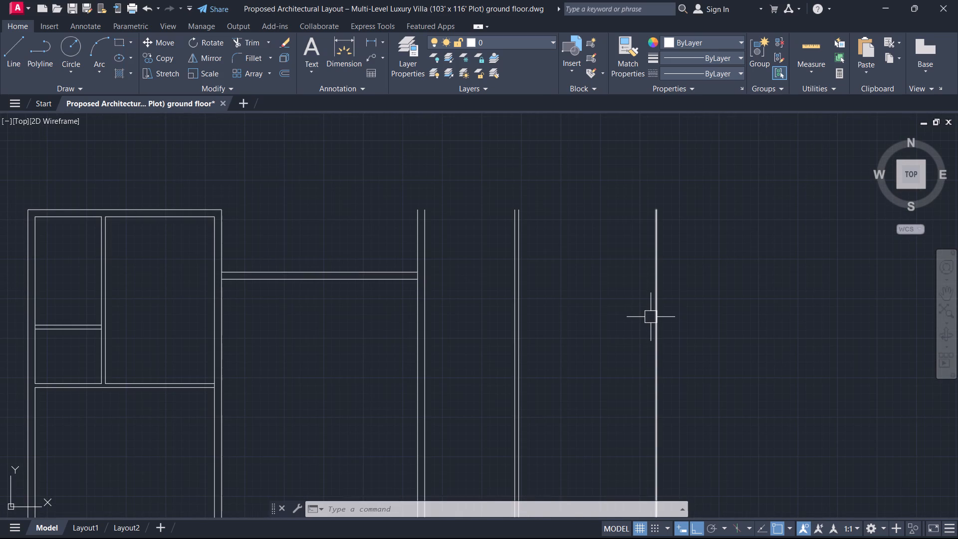
pyautogui.rightClick(651, 317)
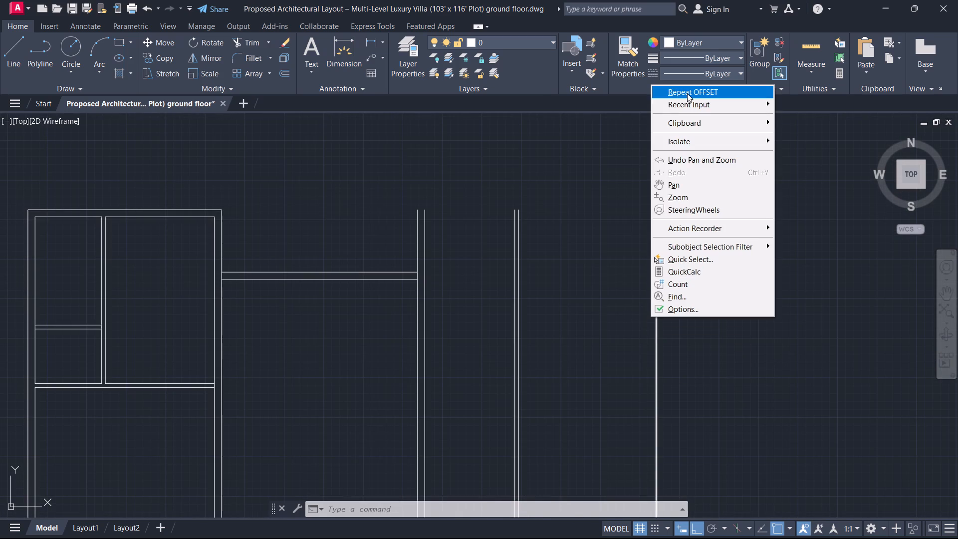
pyautogui.click(703, 96)
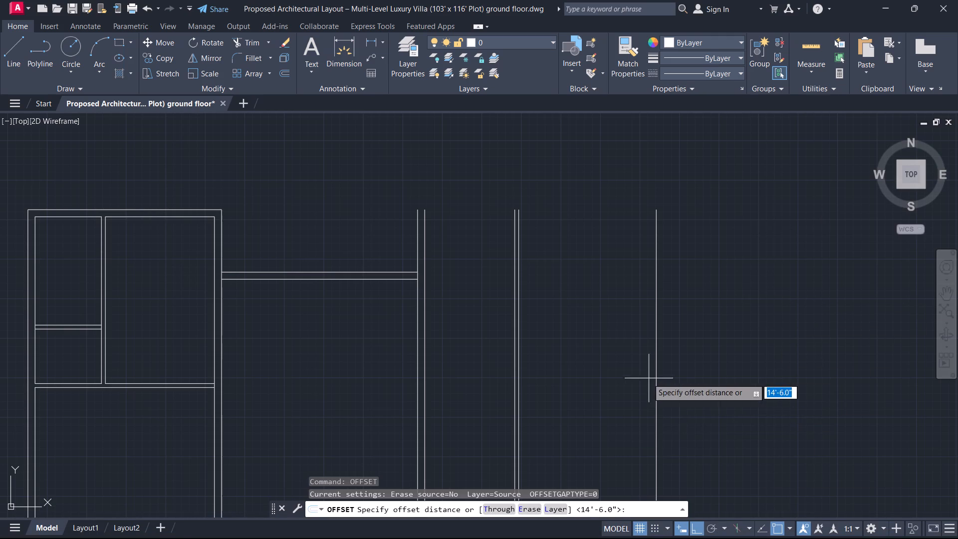
pyautogui.moveTo(528, 322); pyautogui.dragTo(588, 256, button='middle')
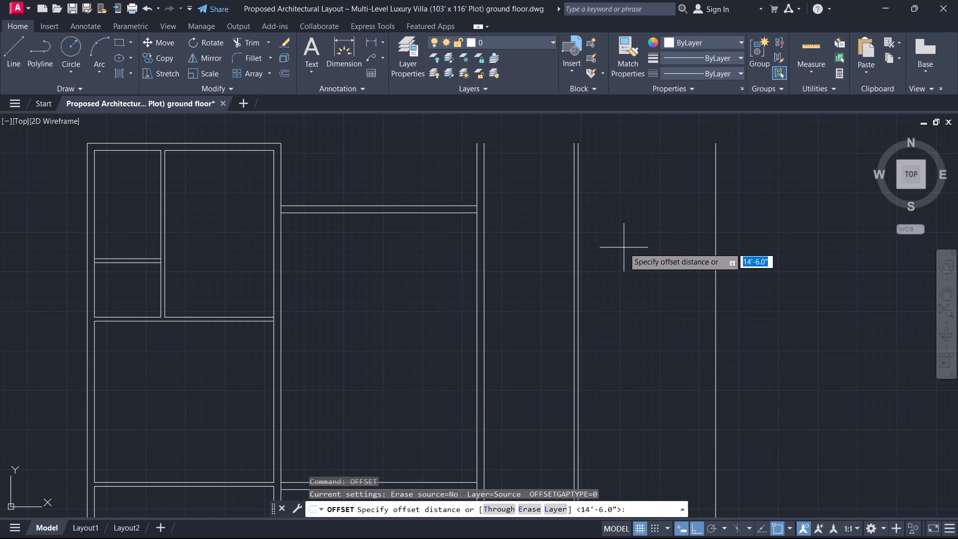
pyautogui.write('14')
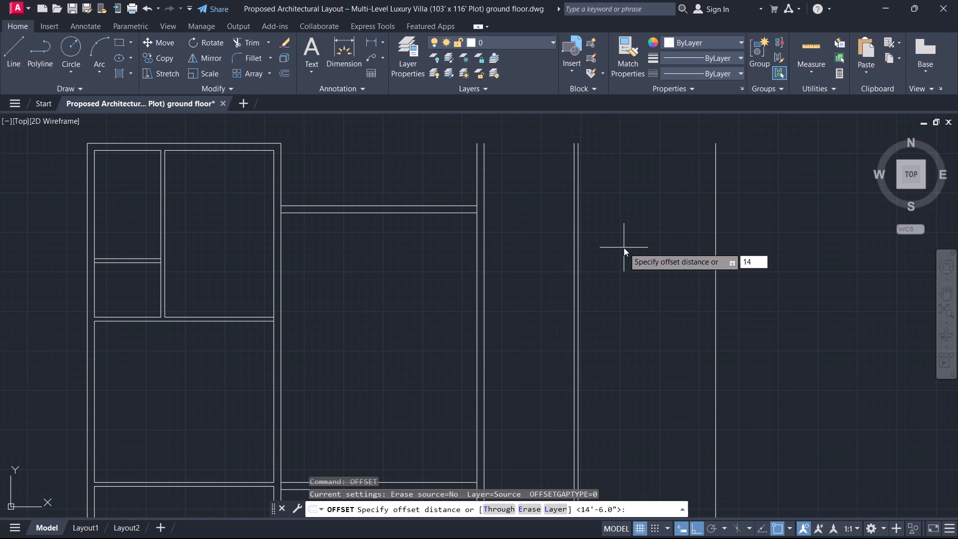
pyautogui.press("'")
pyautogui.press('BackSpace')
pyautogui.press('BackSpace')
pyautogui.press('BackSpace')
pyautogui.press('5')
pyautogui.press('Return')
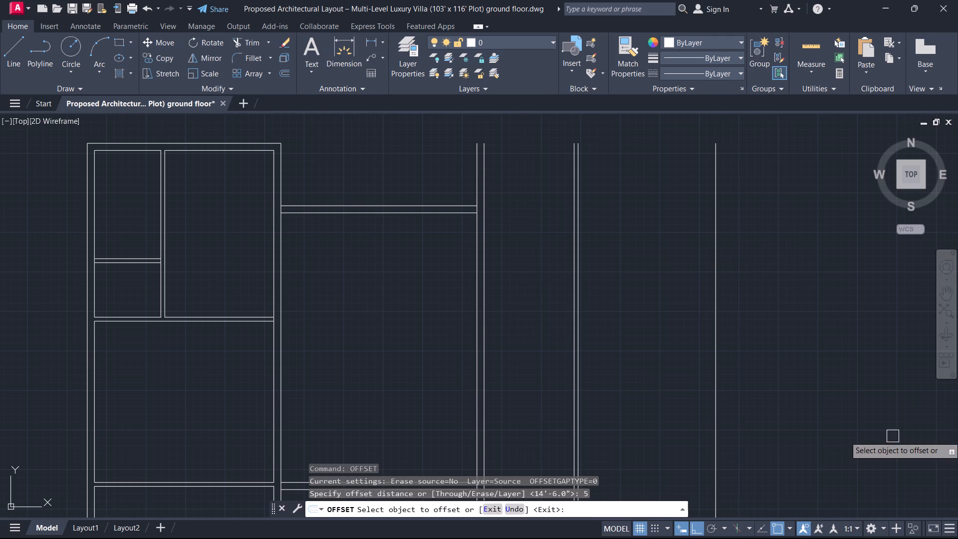
pyautogui.click(716, 371)
pyautogui.click(767, 370)
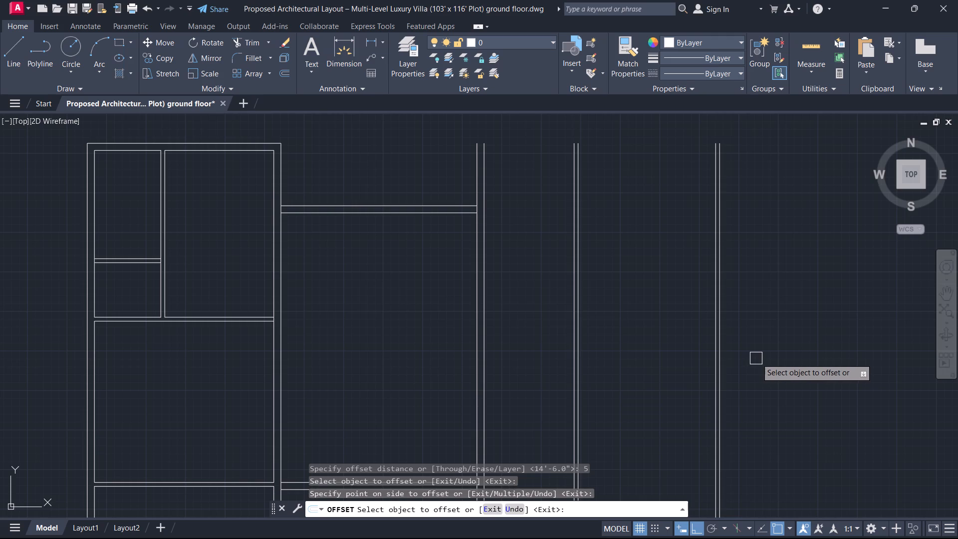
pyautogui.press('Escape')
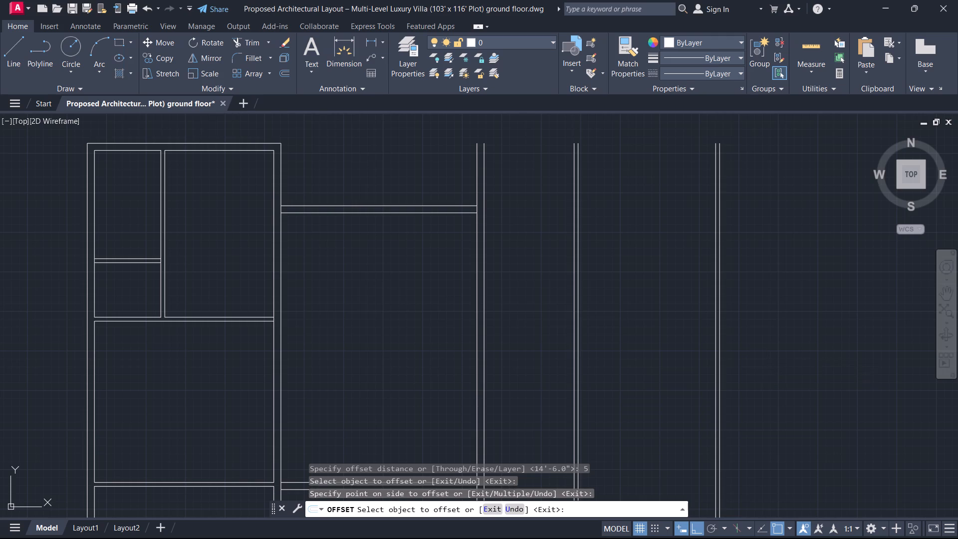
# Offset the right line of the second 5" partition wall 14'3" to the right.
pyautogui.write('o')
pyautogui.press('space')
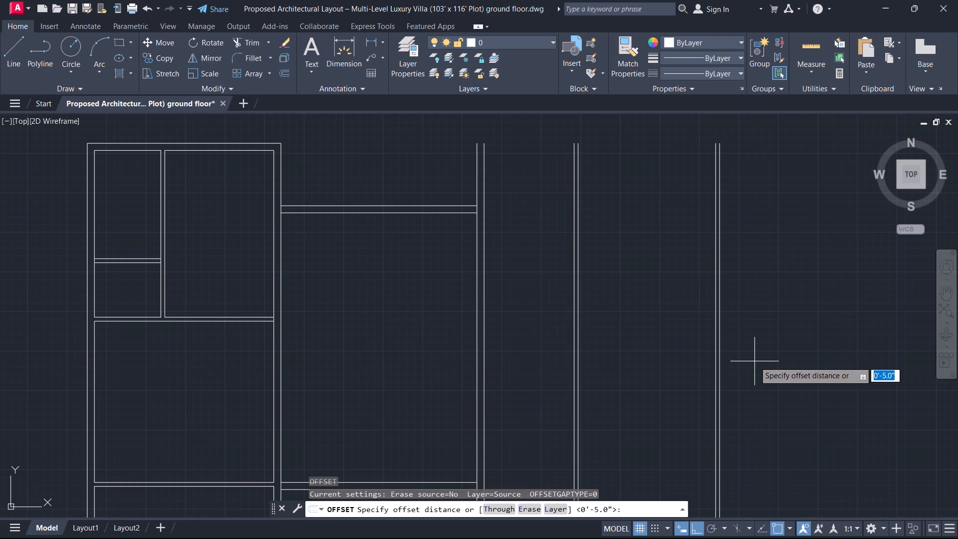
pyautogui.write("14'3")
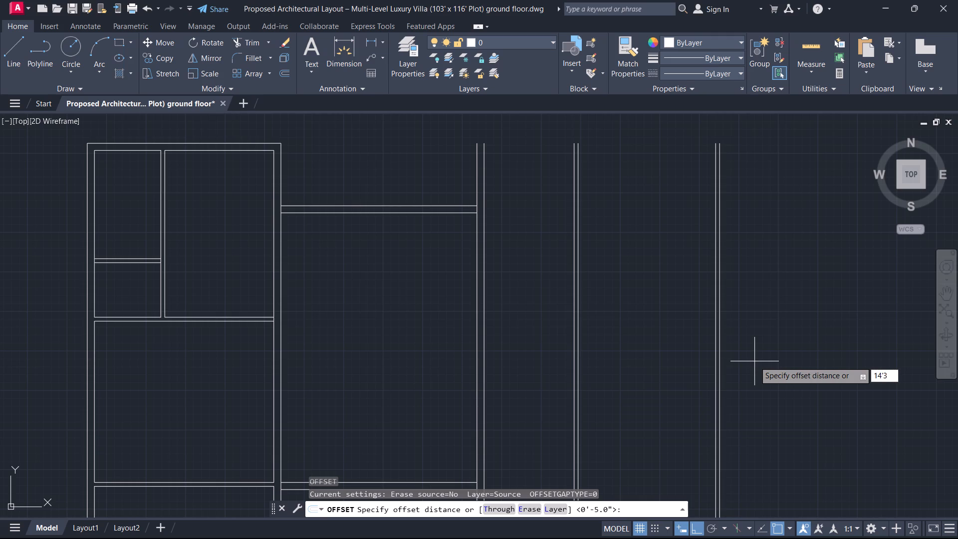
pyautogui.press('Return')
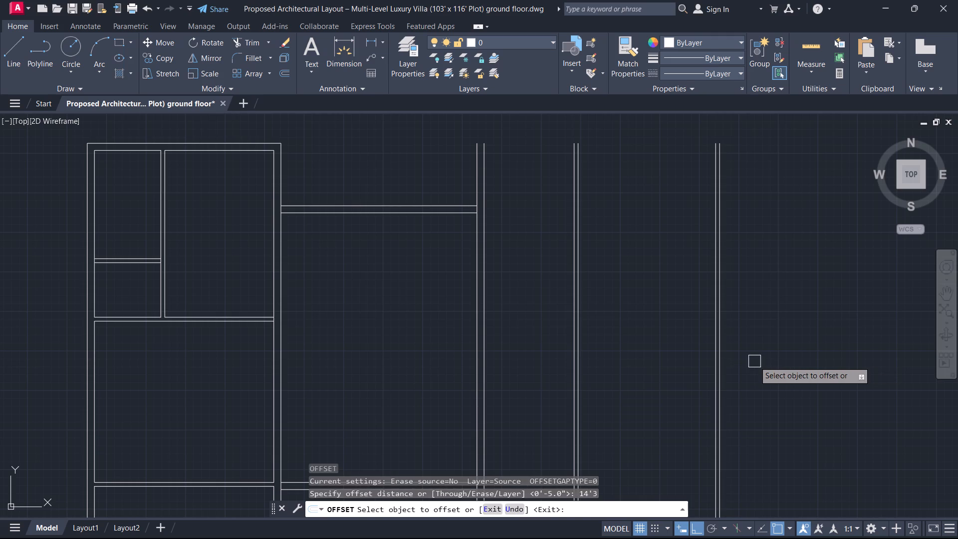
pyautogui.scroll(2, 750, 362)
pyautogui.click(678, 342)
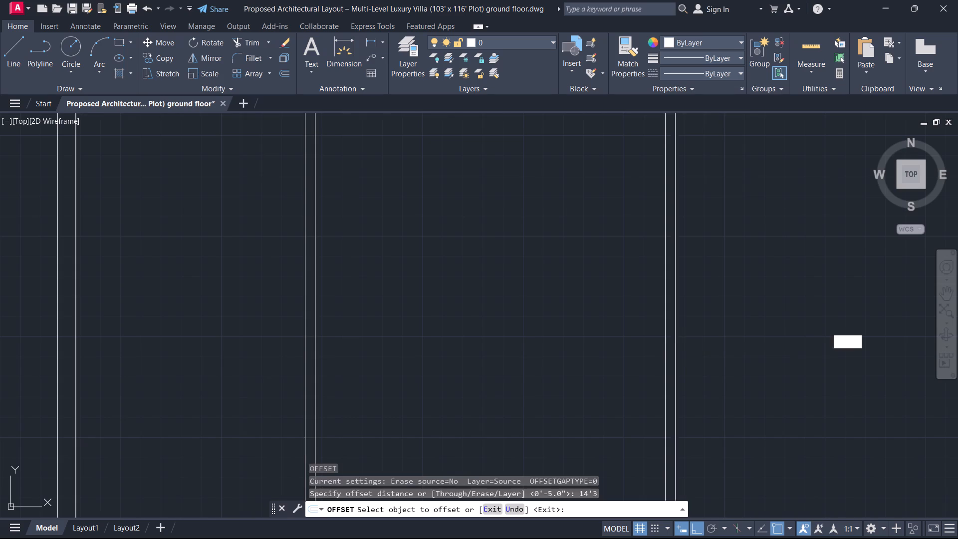
pyautogui.click(700, 339)
pyautogui.rightClick(700, 339)
pyautogui.click(733, 357)
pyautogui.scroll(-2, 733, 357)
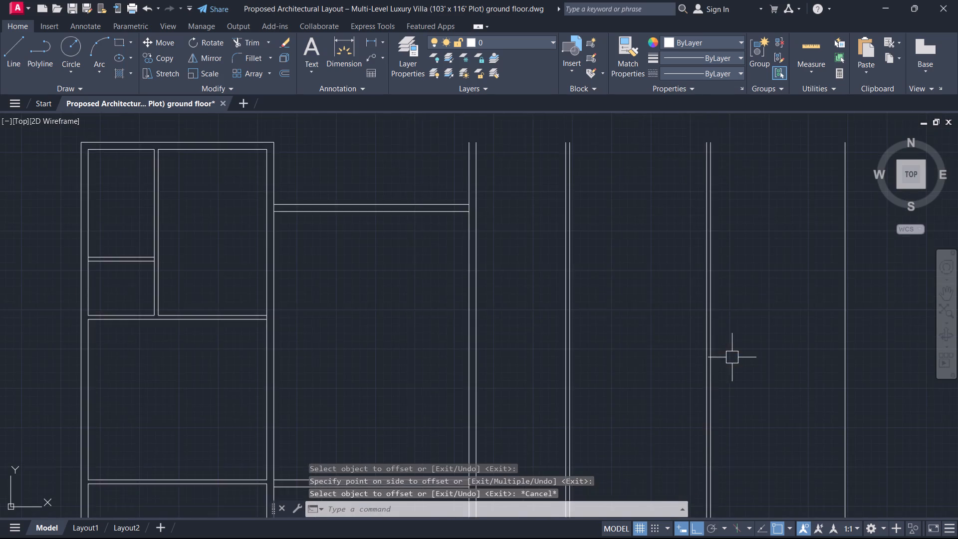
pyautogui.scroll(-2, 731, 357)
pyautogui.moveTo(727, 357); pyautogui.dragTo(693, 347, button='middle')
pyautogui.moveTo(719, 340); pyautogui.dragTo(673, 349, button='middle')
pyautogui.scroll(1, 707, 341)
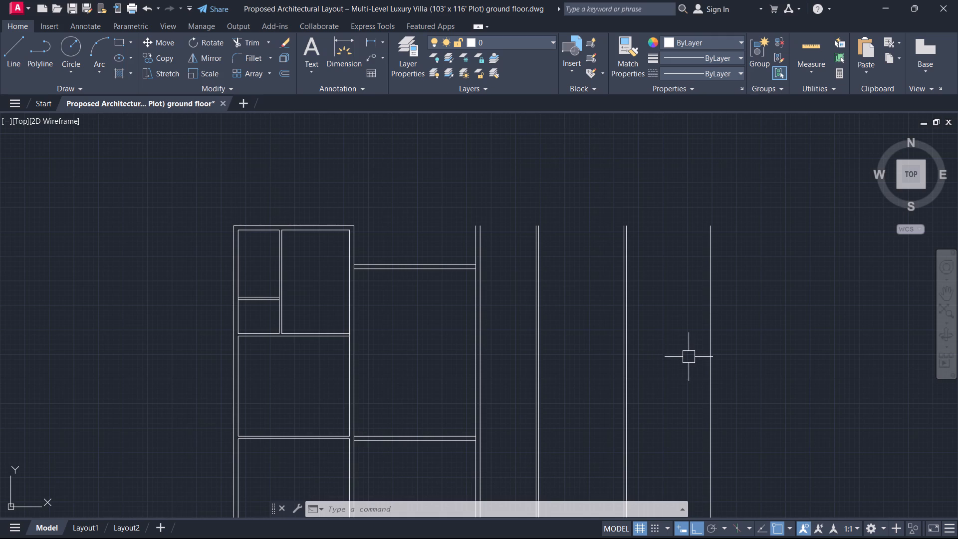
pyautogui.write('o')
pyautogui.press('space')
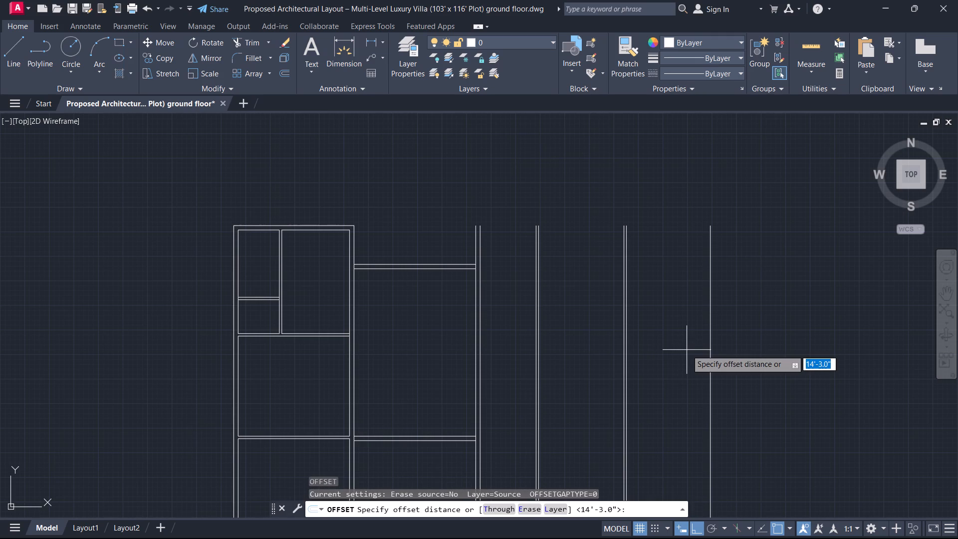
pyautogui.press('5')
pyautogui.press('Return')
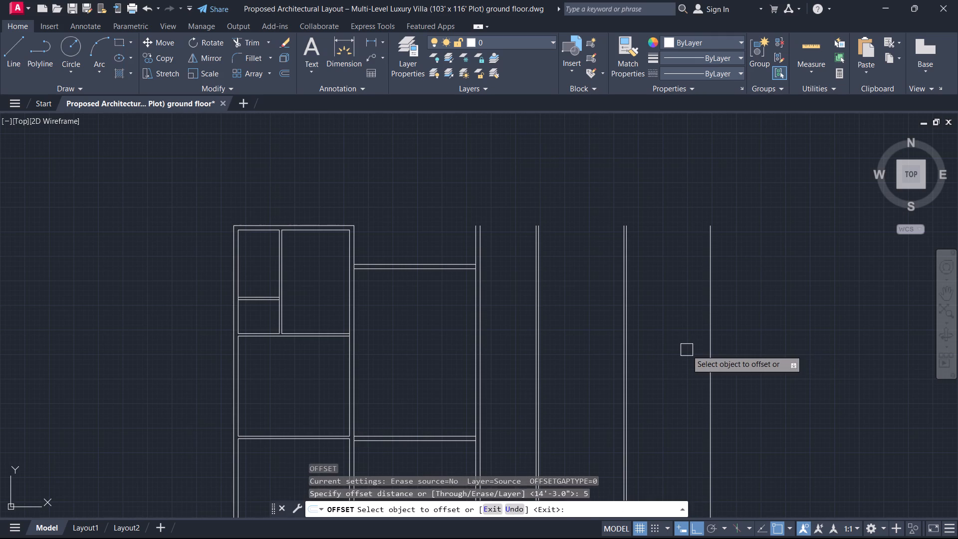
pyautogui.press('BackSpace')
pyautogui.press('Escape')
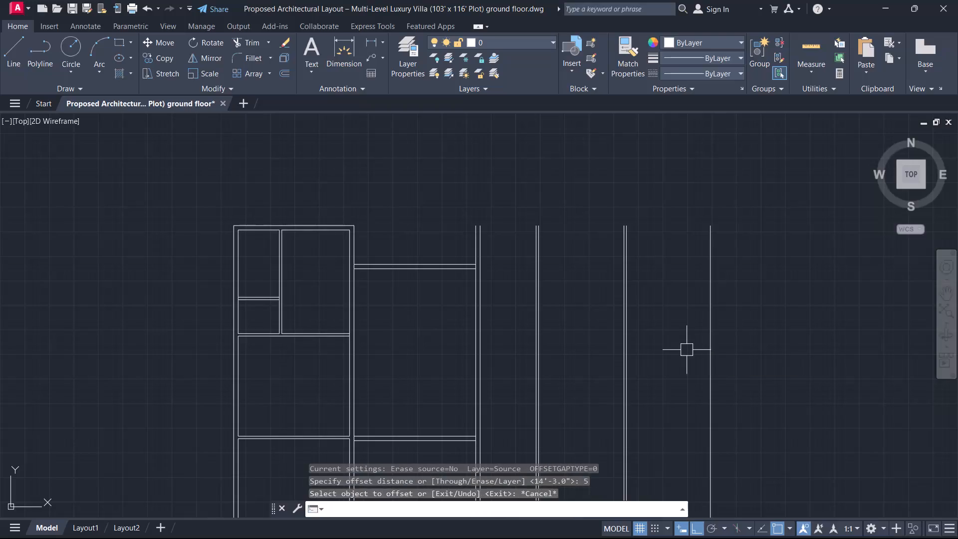
# Offset the rightmost vertical line 9" to the right to form the outer double wall.
pyautogui.write('o')
pyautogui.press('space')
pyautogui.press('9')
pyautogui.press('Return')
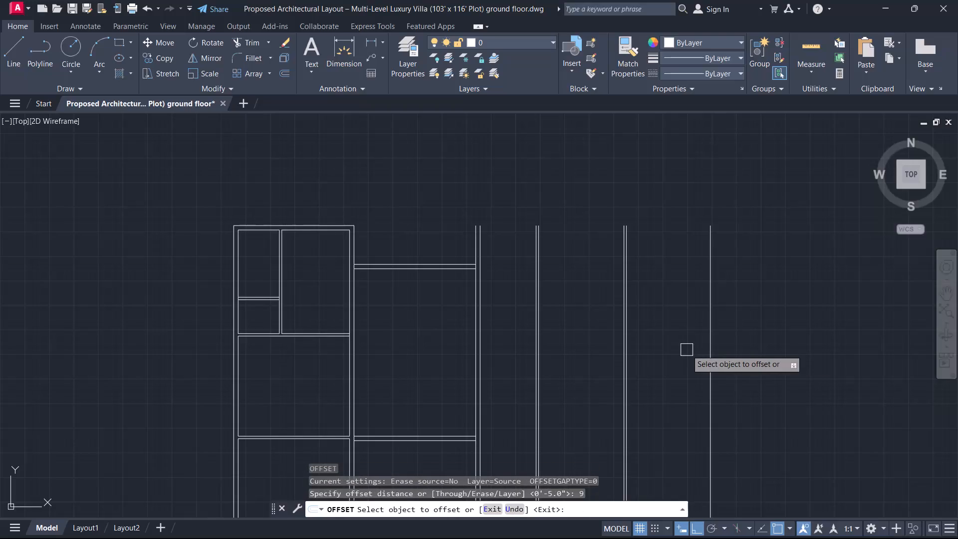
pyautogui.click(711, 383)
pyautogui.click(743, 386)
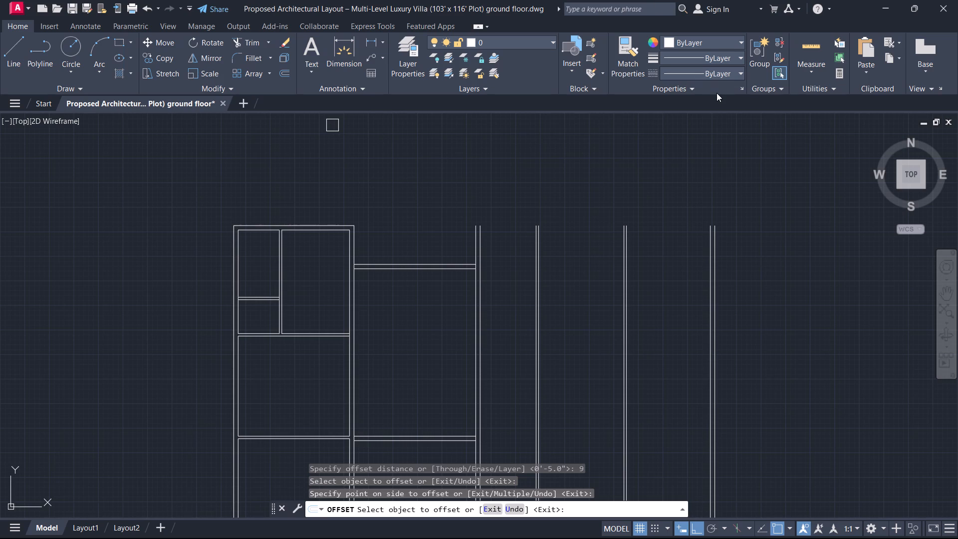
pyautogui.scroll(-1, 694, 97)
pyautogui.moveTo(637, 247); pyautogui.dragTo(753, 245, button='middle')
pyautogui.rightClick(648, 249)
pyautogui.click(685, 265)
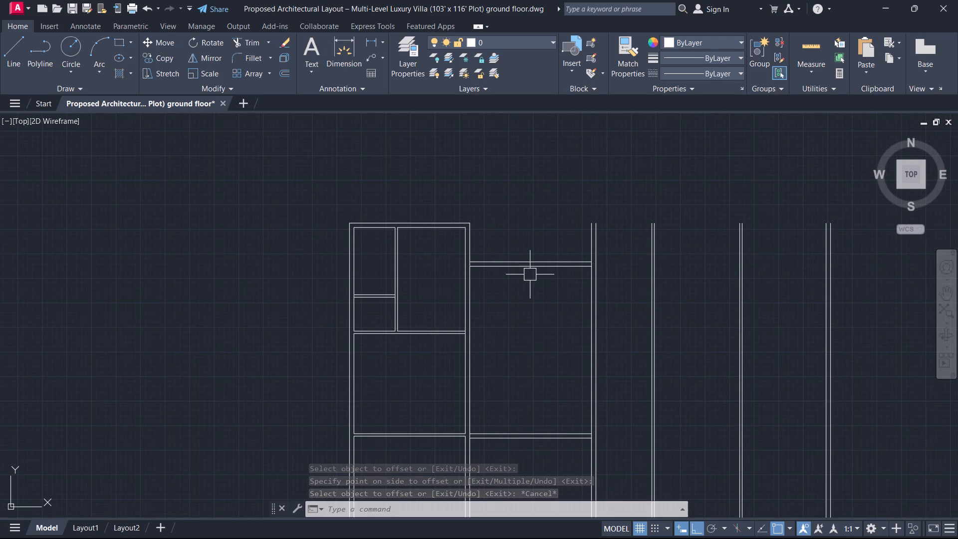
# Draw a horizontal line across the tops of the vertical walls, from the right block's left outer line to its right outer line.
pyautogui.press('l')
pyautogui.press('space')
pyautogui.scroll(2, 572, 232)
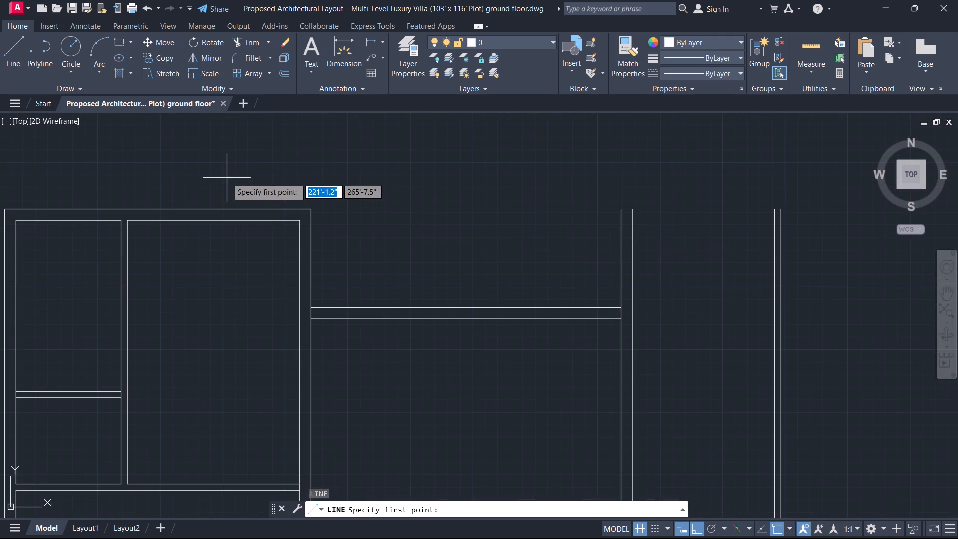
pyautogui.click(622, 209)
pyautogui.scroll(-4, 842, 222)
pyautogui.moveTo(841, 217); pyautogui.dragTo(409, 232, button='middle')
pyautogui.scroll(3, 413, 235)
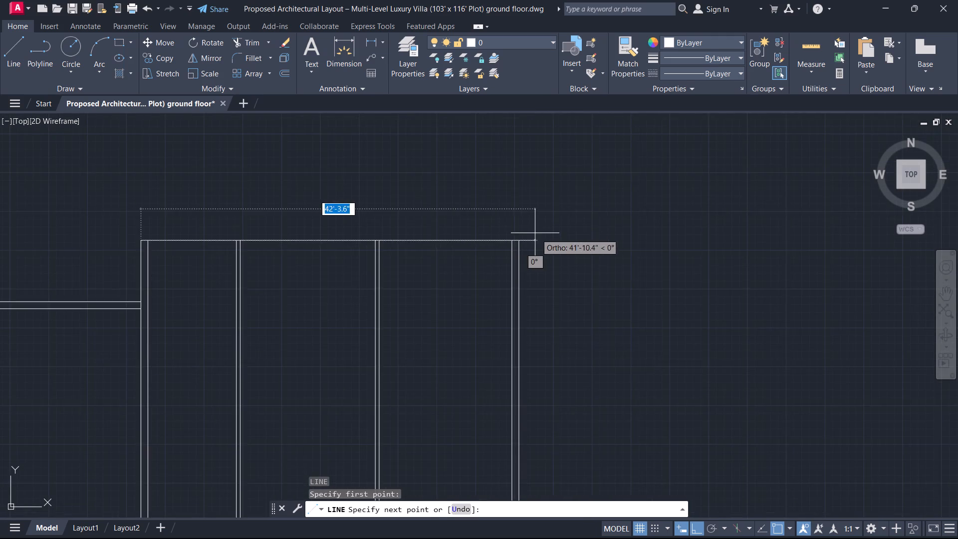
pyautogui.scroll(2, 536, 235)
pyautogui.click(492, 246)
pyautogui.rightClick(510, 200)
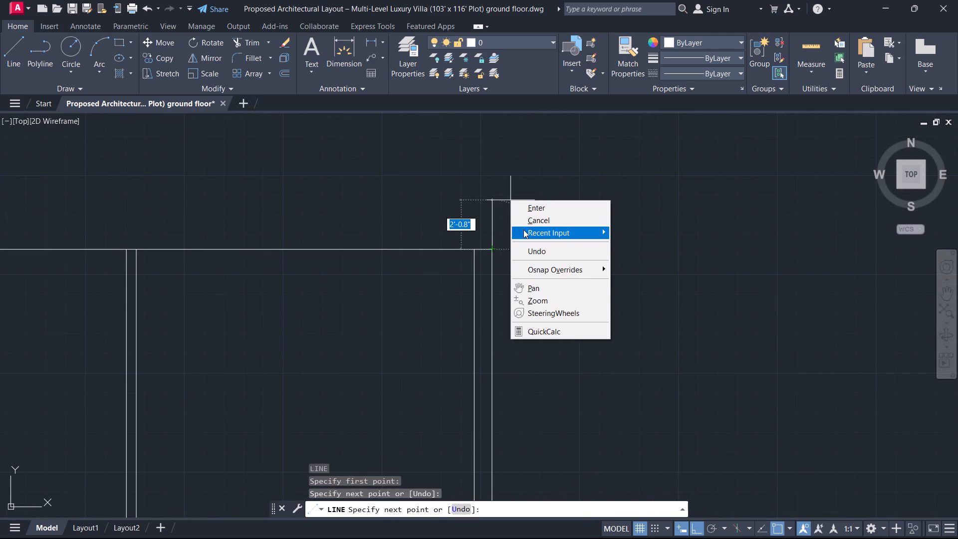
pyautogui.click(532, 220)
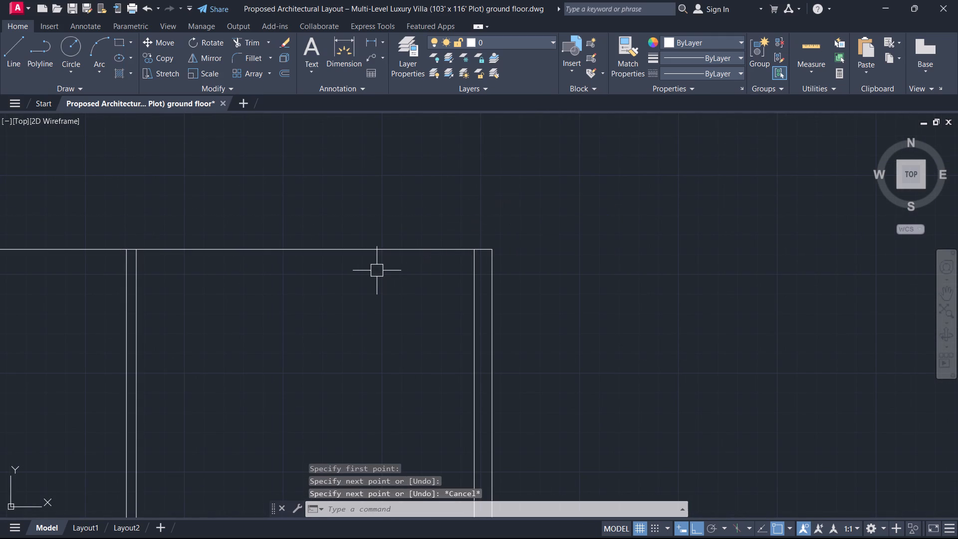
# Offset the new top line 9" downward to form the right block's top outer wall.
pyautogui.write('o')
pyautogui.press('space')
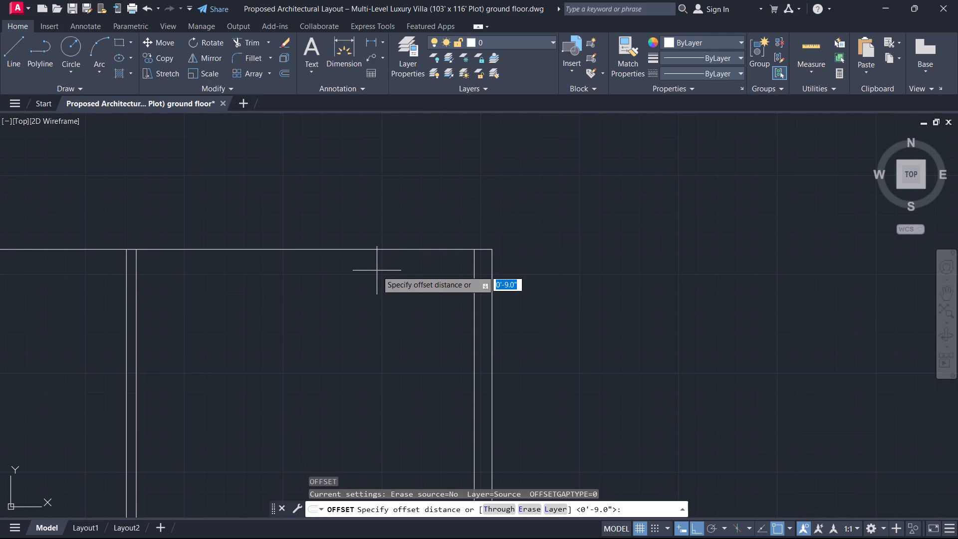
pyautogui.press('9')
pyautogui.press('Return')
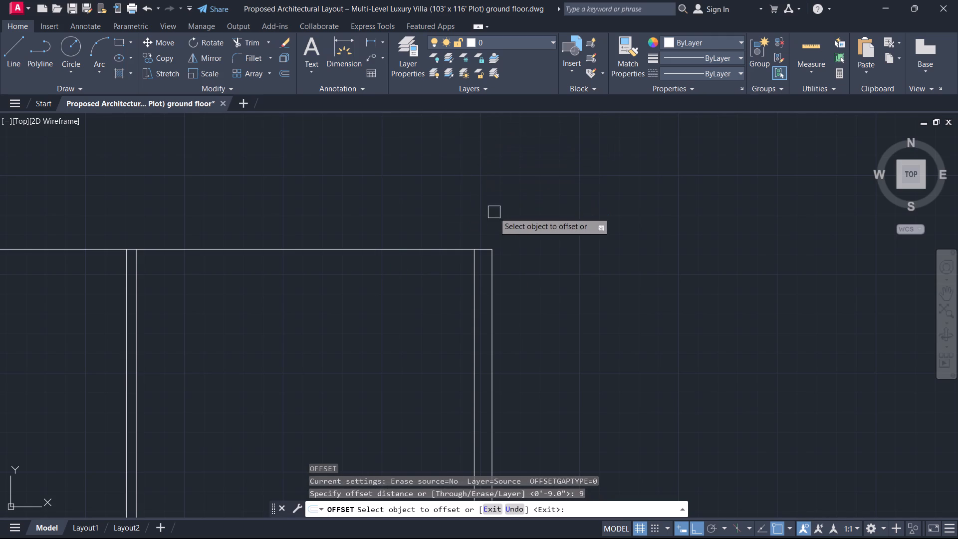
pyautogui.click(421, 253)
pyautogui.click(387, 319)
pyautogui.rightClick(384, 316)
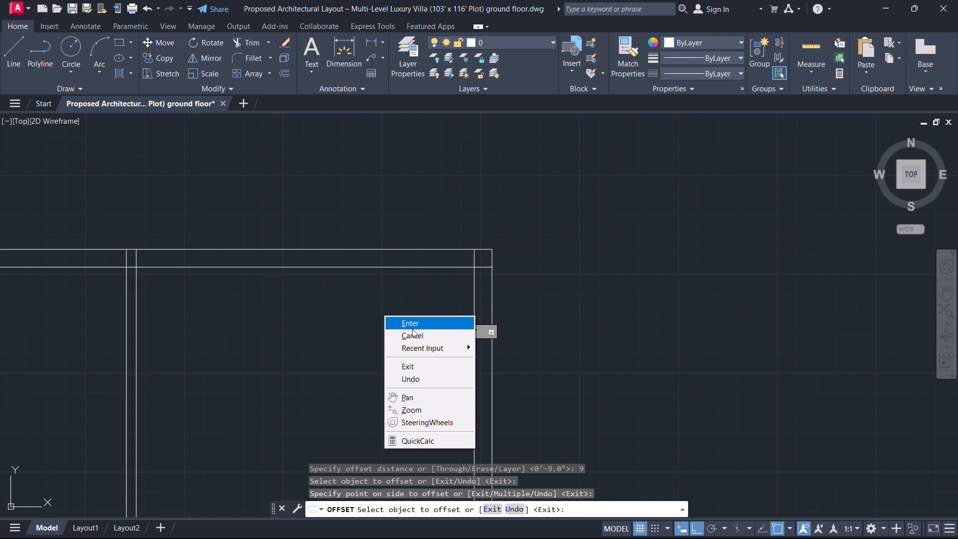
pyautogui.click(410, 340)
# Trim the overlapping line ends inside the right block's top wall at both outer corners and above the two partitions.
pyautogui.scroll(-2, 384, 315)
pyautogui.moveTo(378, 311); pyautogui.dragTo(558, 291, button='middle')
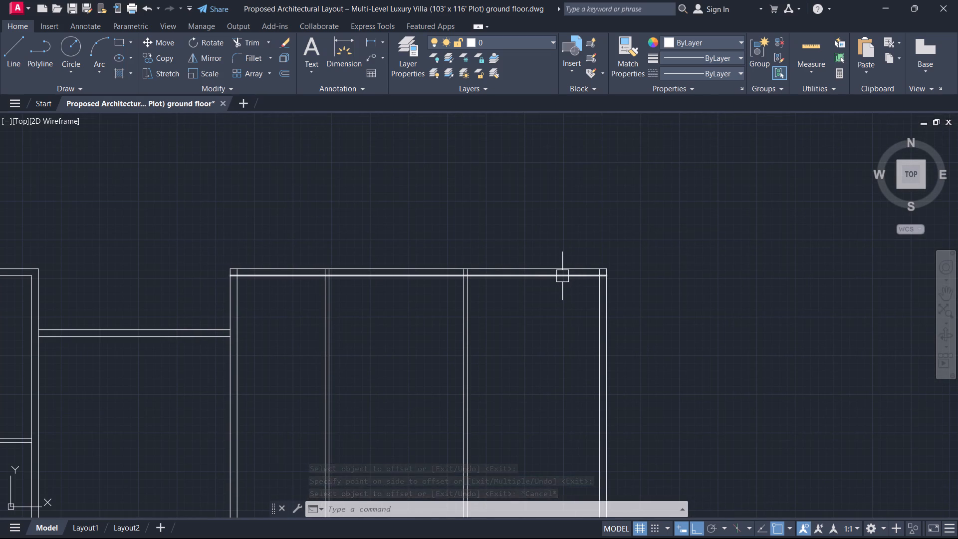
pyautogui.write('tr')
pyautogui.press('space')
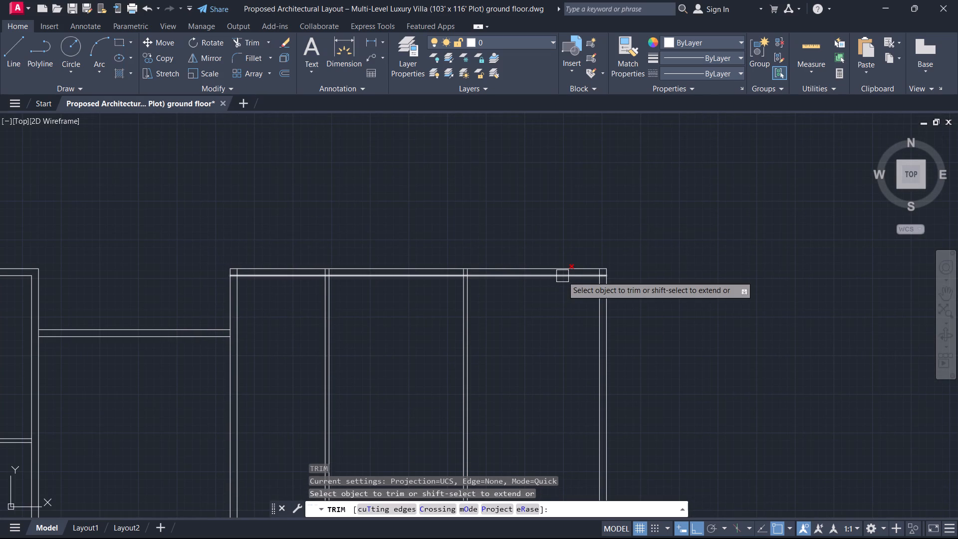
pyautogui.scroll(5, 567, 277)
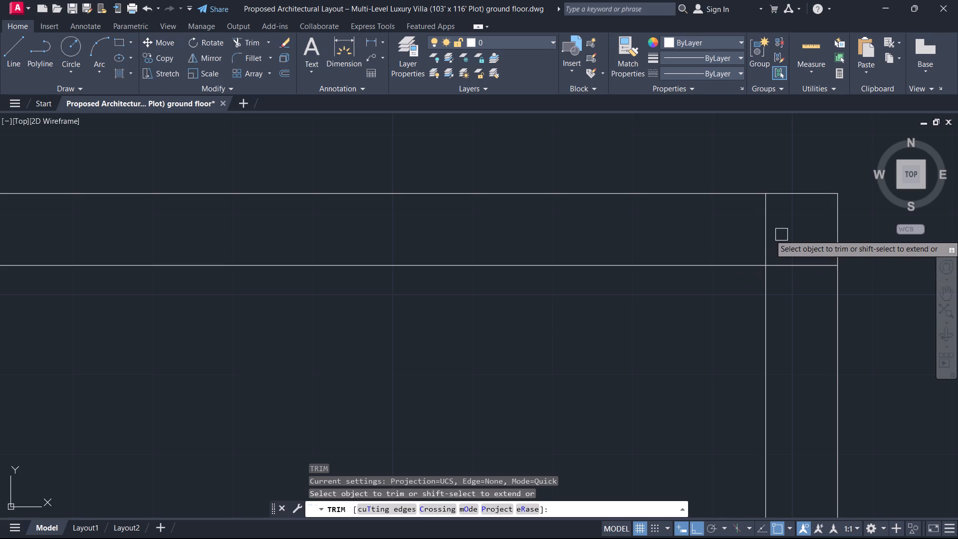
pyautogui.click(802, 293)
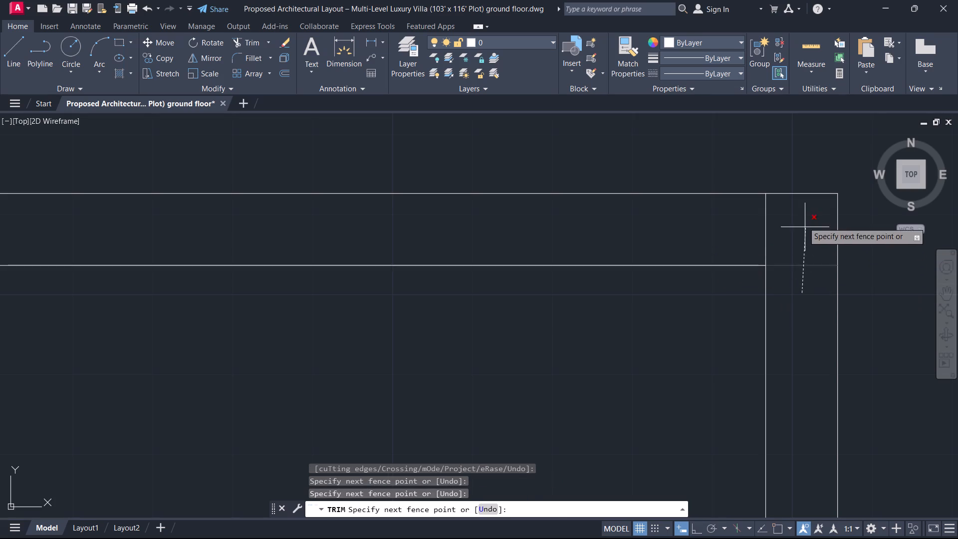
pyautogui.click(803, 221)
pyautogui.click(797, 230)
pyautogui.scroll(-7, 462, 281)
pyautogui.scroll(4, 217, 330)
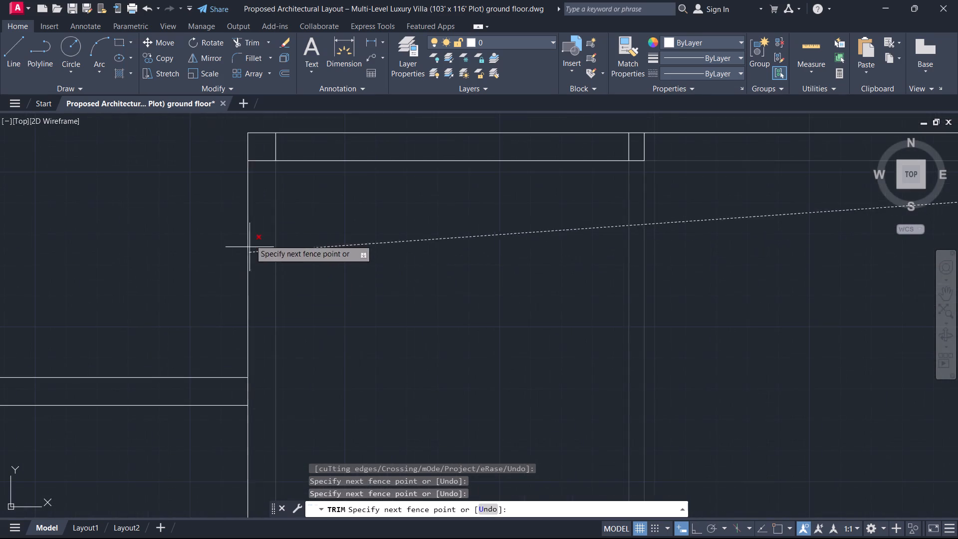
pyautogui.click(269, 146)
pyautogui.click(259, 155)
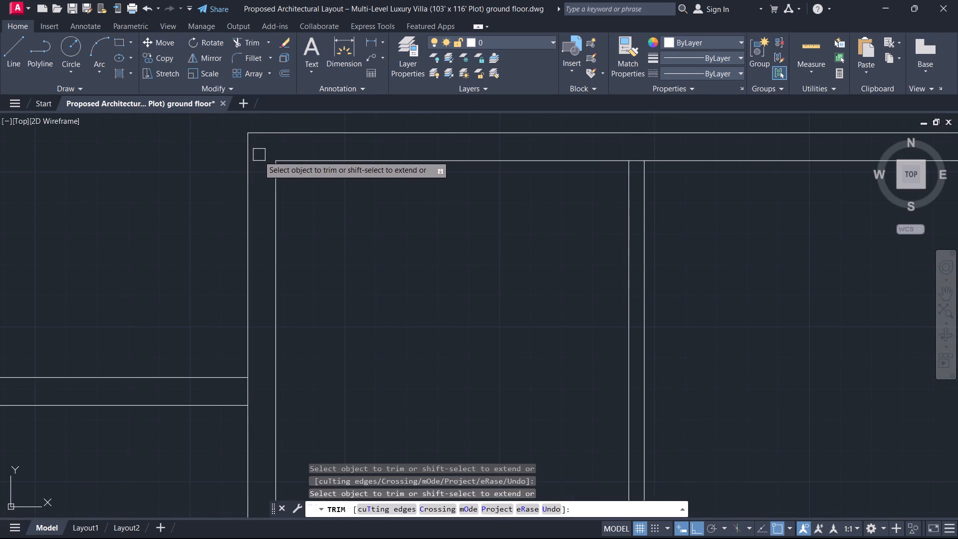
# Trim the top wall's inner line between the two faces of each 5" vertical partition to open both junctions.
pyautogui.scroll(2, 610, 178)
pyautogui.moveTo(630, 159); pyautogui.dragTo(452, 283, button='middle')
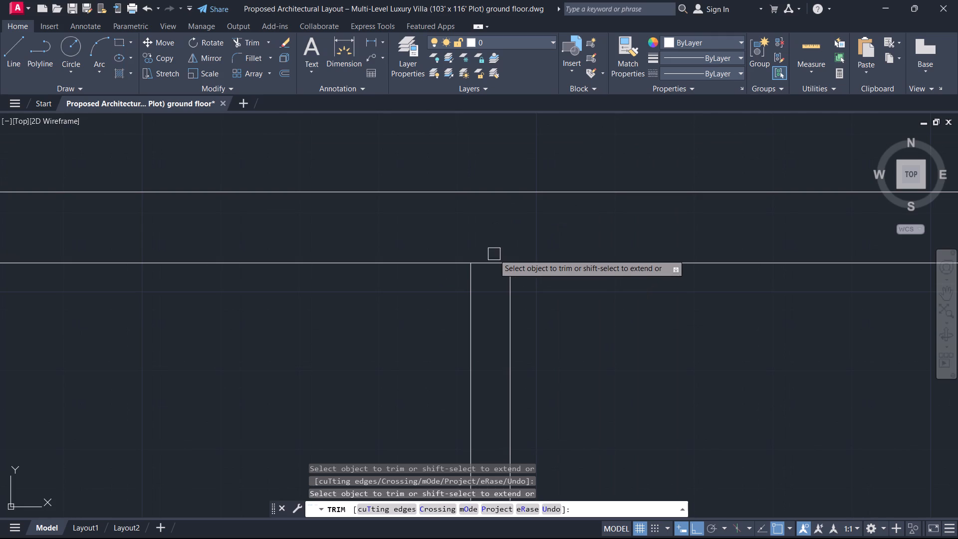
pyautogui.click(489, 255)
pyautogui.click(487, 269)
pyautogui.scroll(-3, 698, 331)
pyautogui.moveTo(697, 331); pyautogui.dragTo(423, 322, button='middle')
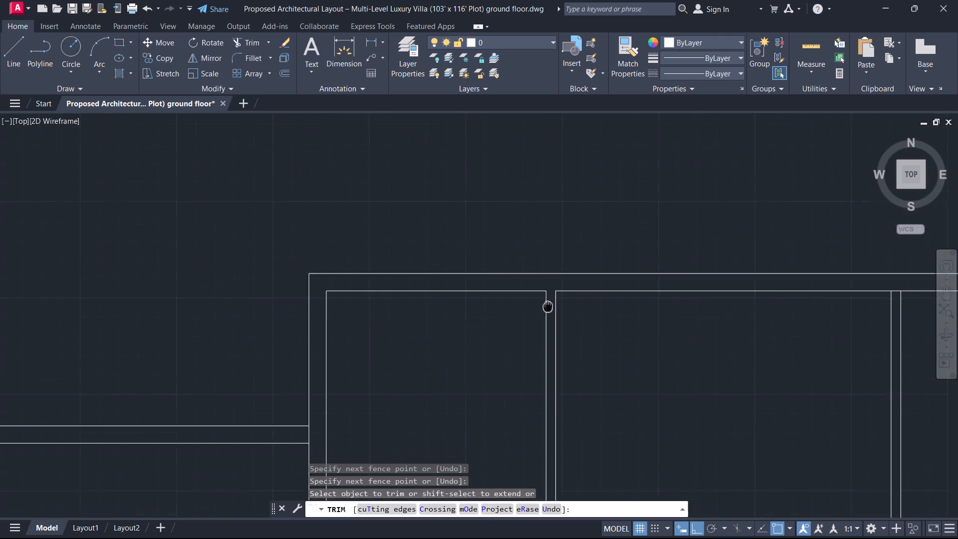
pyautogui.moveTo(423, 322); pyautogui.dragTo(331, 359, button='middle')
pyautogui.scroll(3, 609, 338)
pyautogui.click(651, 358)
pyautogui.click(654, 389)
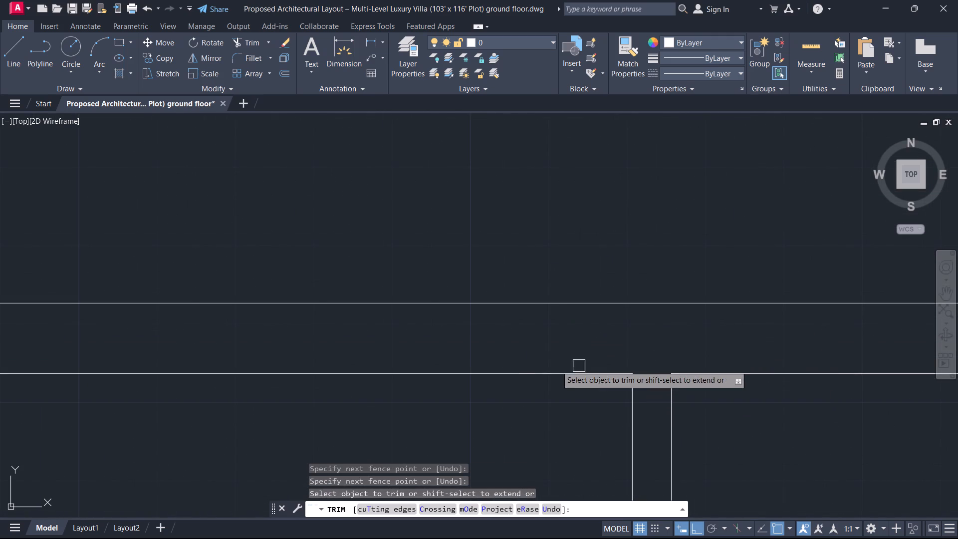
pyautogui.scroll(-6, 555, 366)
pyautogui.rightClick(504, 289)
pyautogui.click(537, 311)
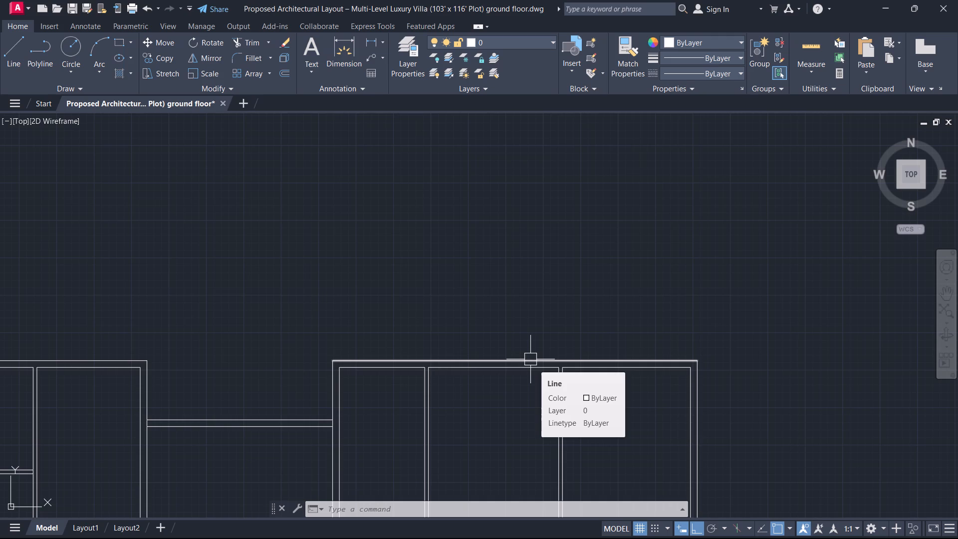
# Trim the vertical wall lines crossing both ends of the upper horizontal wall that connects the left and right blocks.
pyautogui.scroll(-2, 456, 87)
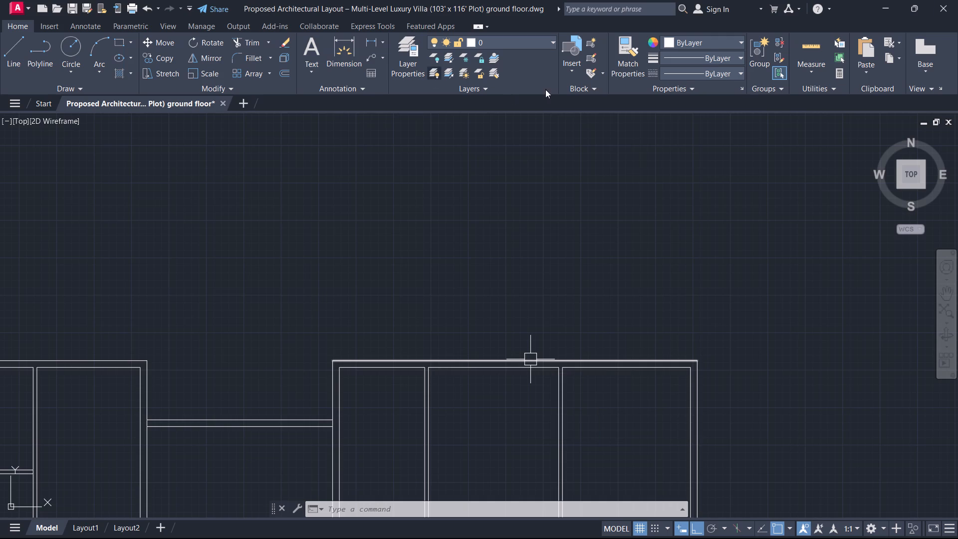
pyautogui.scroll(-2, 534, 333)
pyautogui.moveTo(516, 316); pyautogui.dragTo(595, 184, button='middle')
pyautogui.scroll(1, 588, 228)
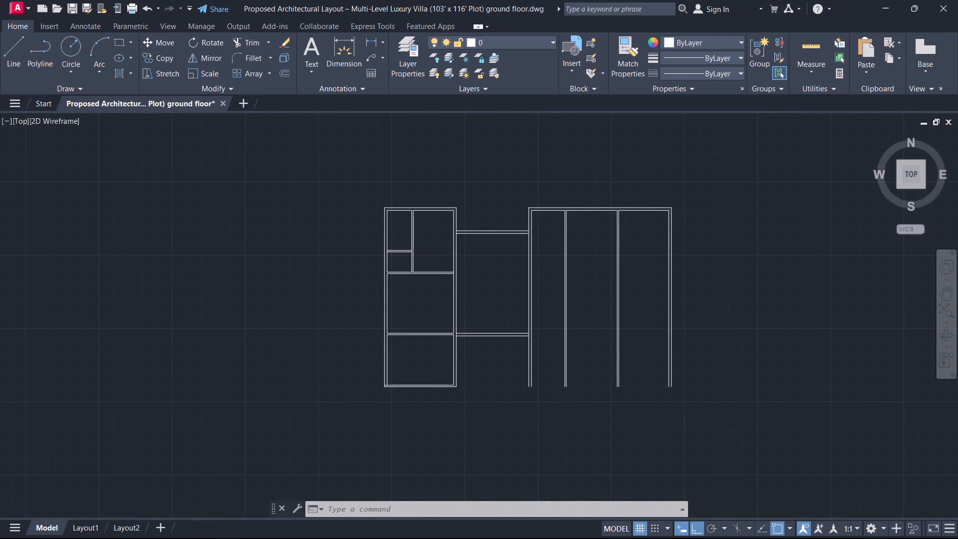
pyautogui.write('tr')
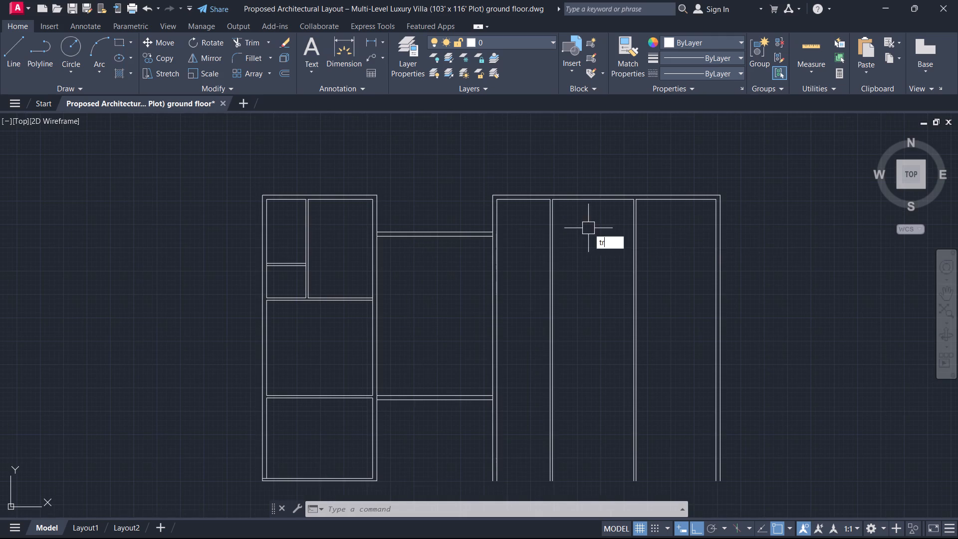
pyautogui.press('space')
pyautogui.scroll(2, 450, 251)
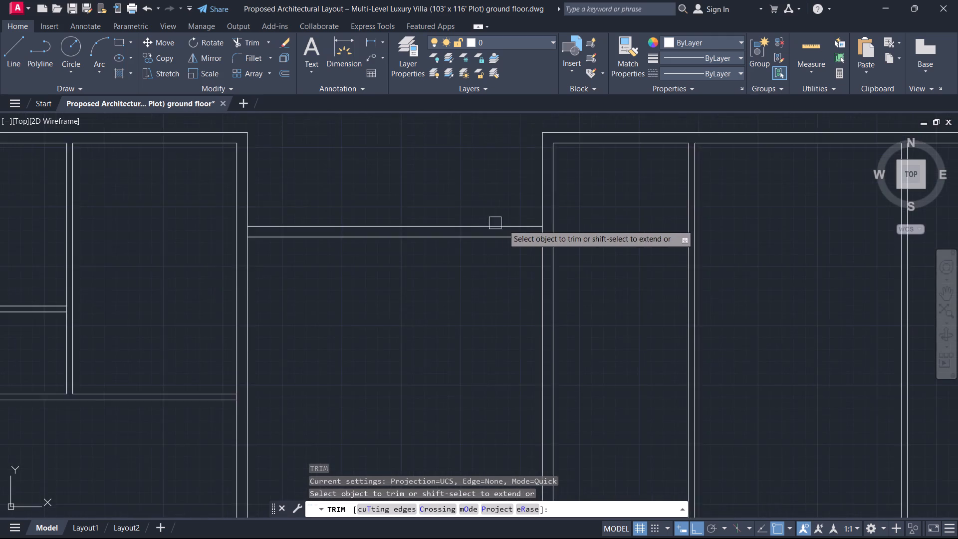
pyautogui.scroll(1, 503, 225)
pyautogui.scroll(3, 536, 247)
pyautogui.click(653, 209)
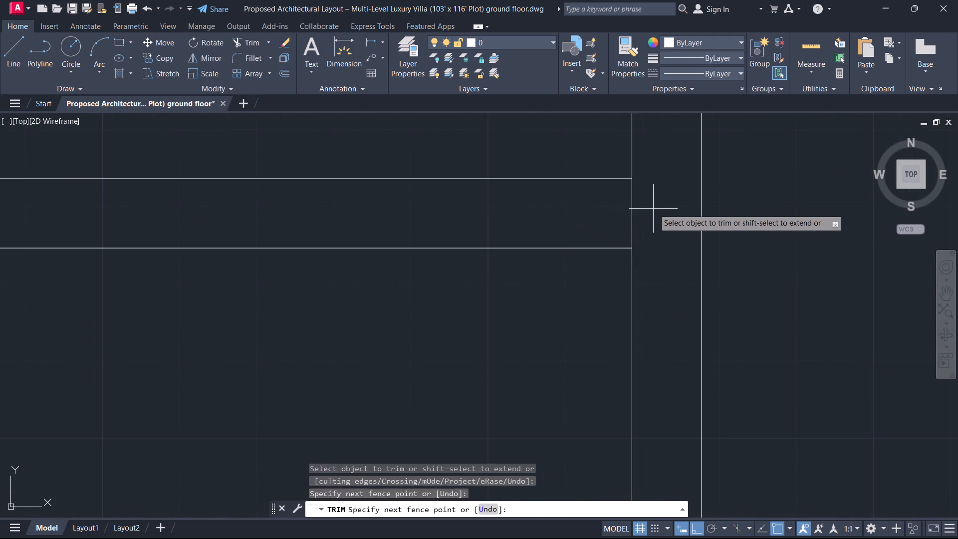
pyautogui.click(578, 208)
pyautogui.scroll(-3, 509, 251)
pyautogui.scroll(1, 472, 269)
pyautogui.scroll(-2, 468, 272)
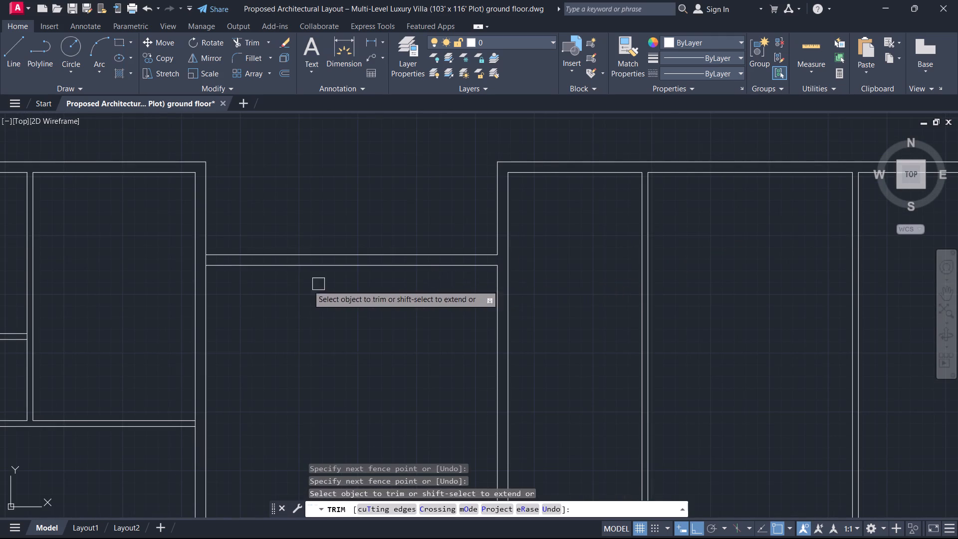
pyautogui.scroll(4, 207, 256)
pyautogui.click(204, 249)
pyautogui.click(144, 240)
pyautogui.press('Escape')
# Offset the top wall's inner line 12'6" downward in the first narrow bay of the right block.
pyautogui.scroll(-3, 351, 234)
pyautogui.scroll(1, 404, 260)
pyautogui.scroll(-3, 443, 272)
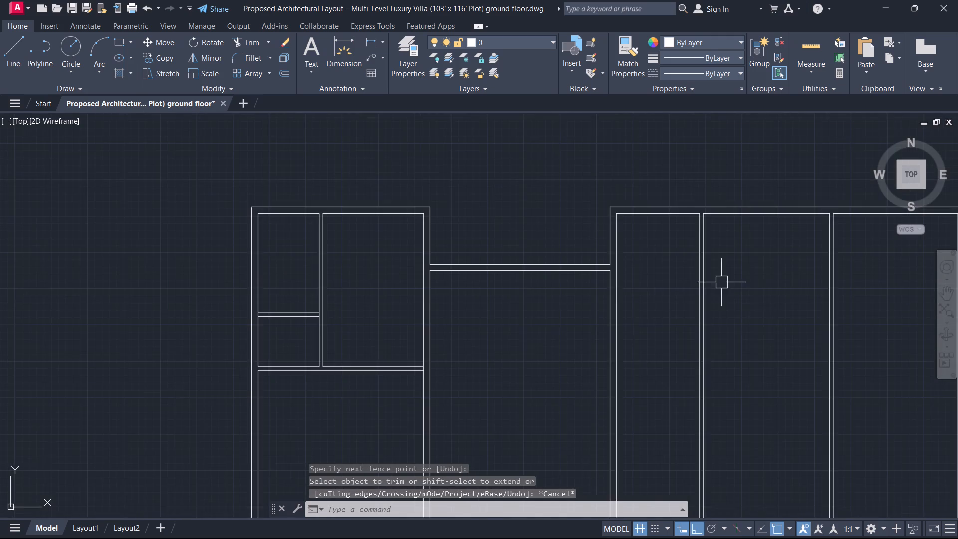
pyautogui.scroll(-1, 727, 278)
pyautogui.moveTo(726, 277); pyautogui.dragTo(492, 290, button='middle')
pyautogui.scroll(1, 726, 277)
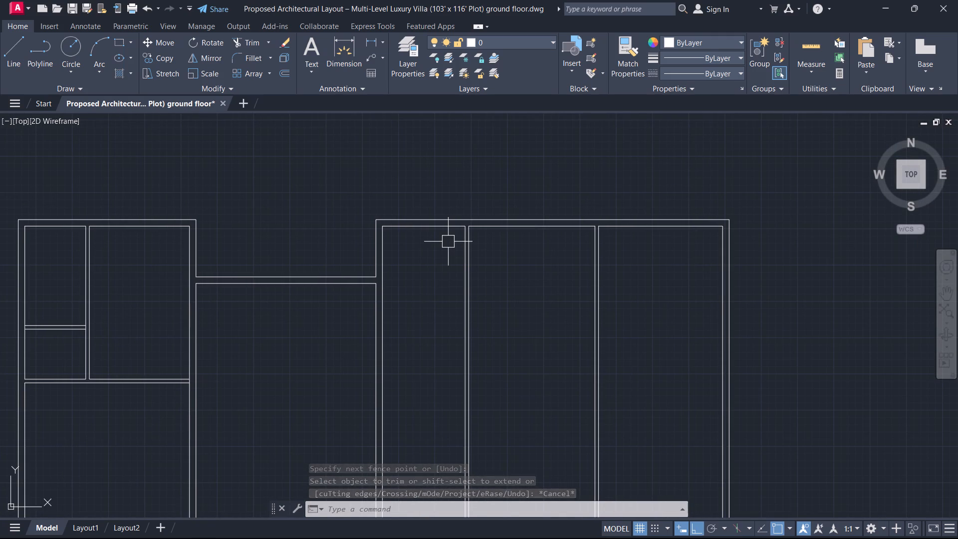
pyautogui.write('o')
pyautogui.press('space')
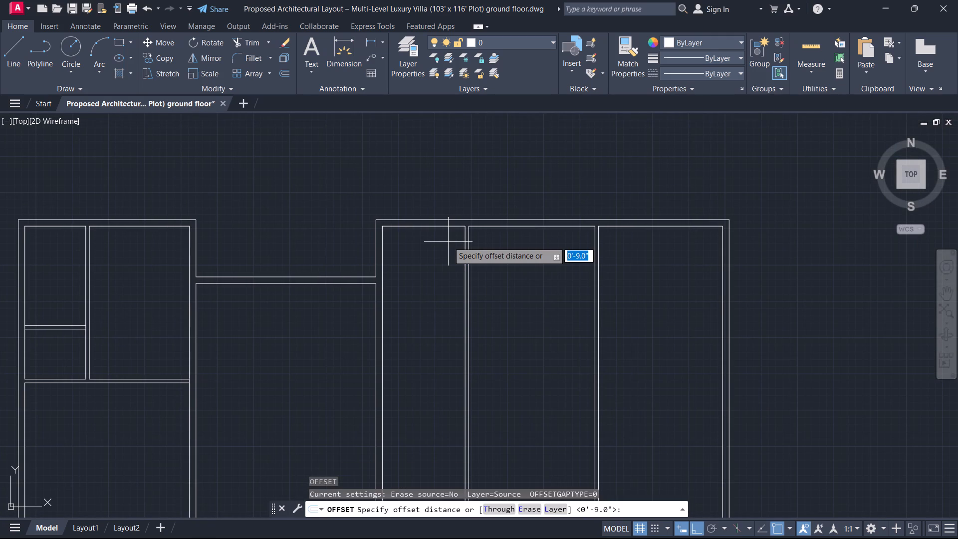
pyautogui.write('12')
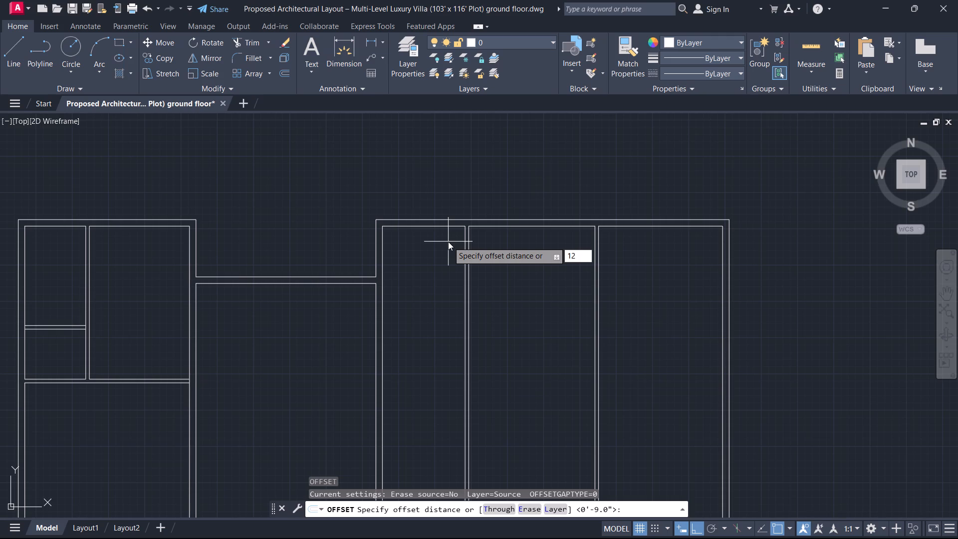
pyautogui.write("'6")
pyautogui.press('Return')
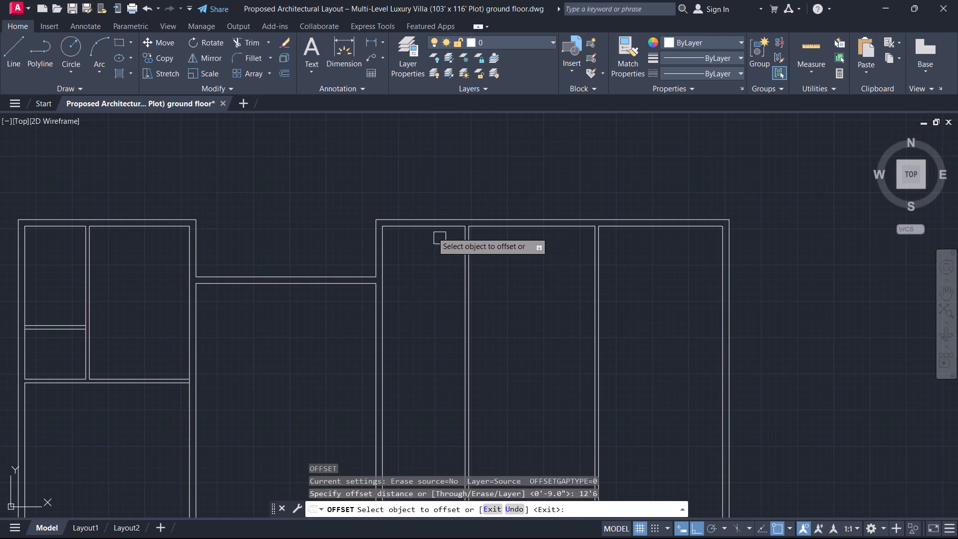
pyautogui.scroll(1, 429, 241)
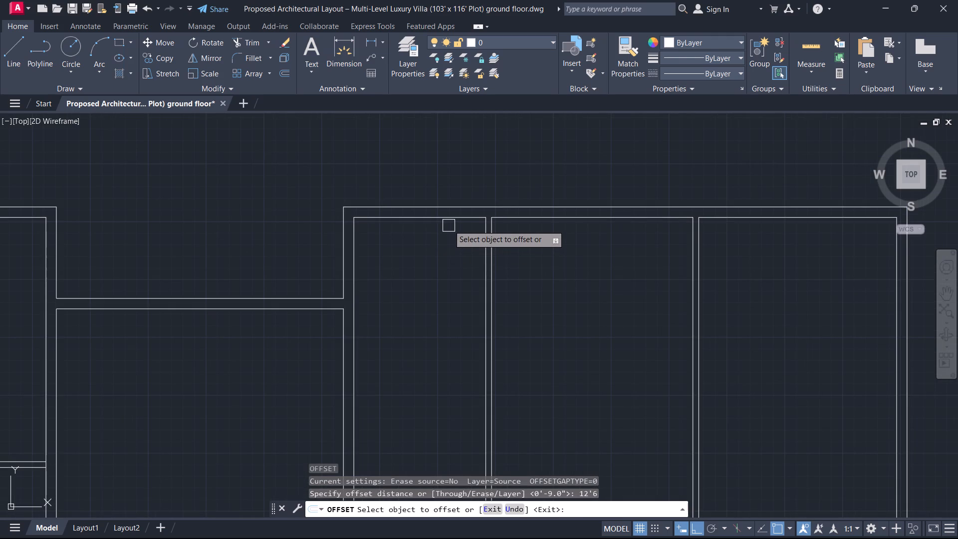
pyautogui.click(447, 223)
pyautogui.click(436, 270)
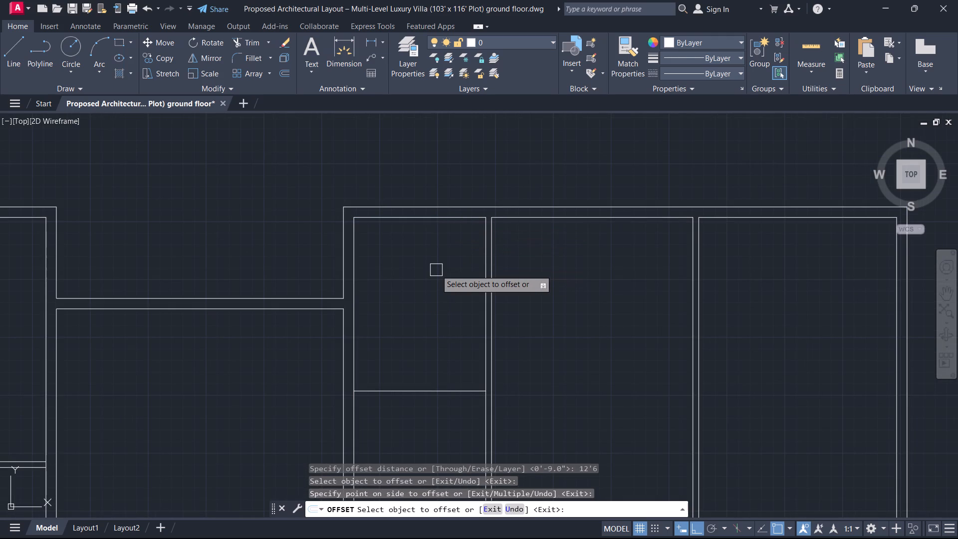
pyautogui.press('Escape')
# Offset the new horizontal line 5" downward to form a partition wall across the narrow bay.
pyautogui.write('o')
pyautogui.press('space')
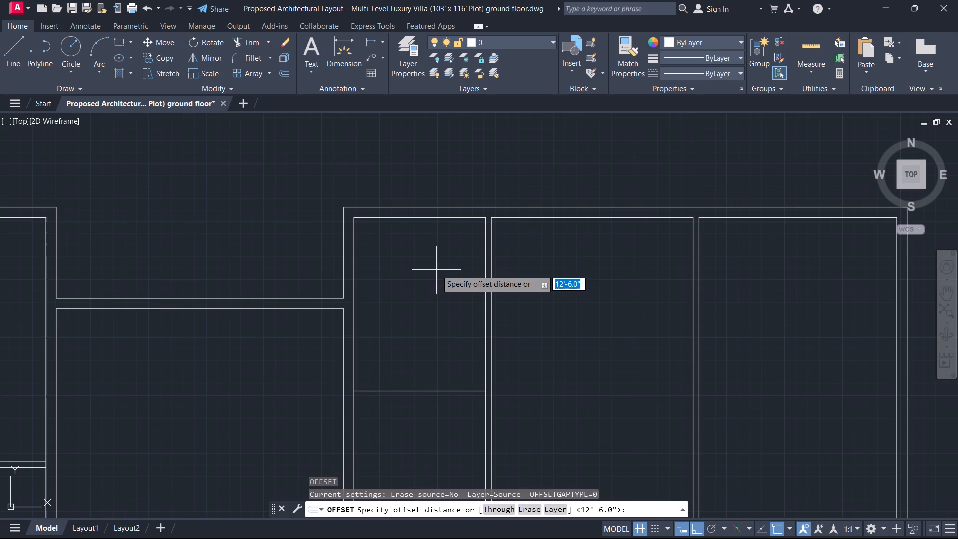
pyautogui.press('5')
pyautogui.press('Return')
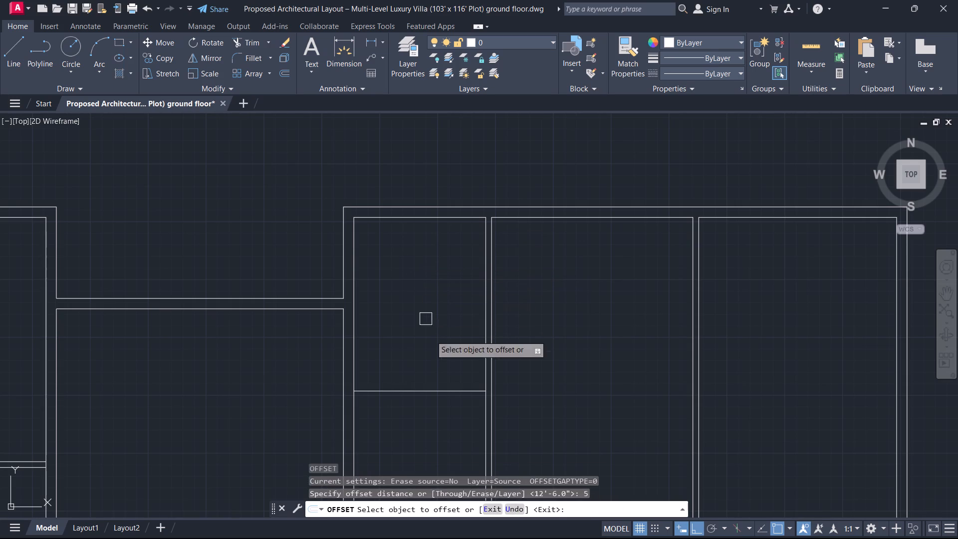
pyautogui.scroll(-3, 555, 362)
pyautogui.scroll(2, 553, 361)
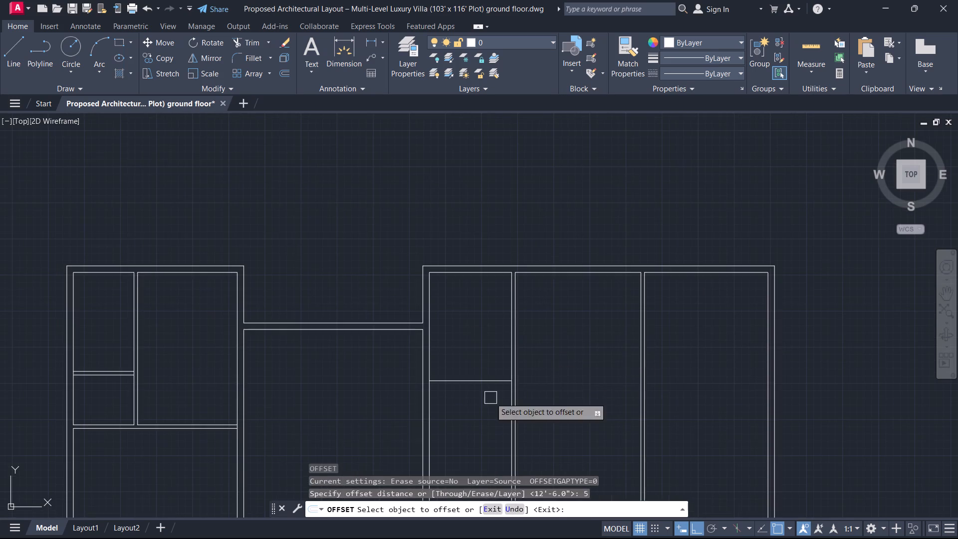
pyautogui.moveTo(490, 398); pyautogui.dragTo(515, 306, button='middle')
pyautogui.click(512, 294)
pyautogui.click(504, 310)
pyautogui.press('Escape')
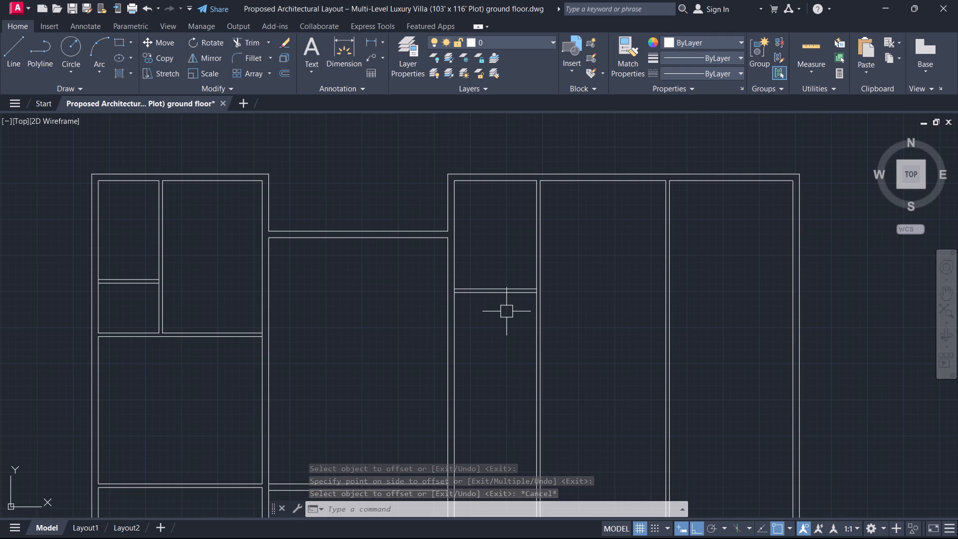
# Offset the lower line of the narrow bay's horizontal partition 10'6" downward in the right block.
pyautogui.write('o')
pyautogui.press('space')
pyautogui.write("10'6")
pyautogui.press('Return')
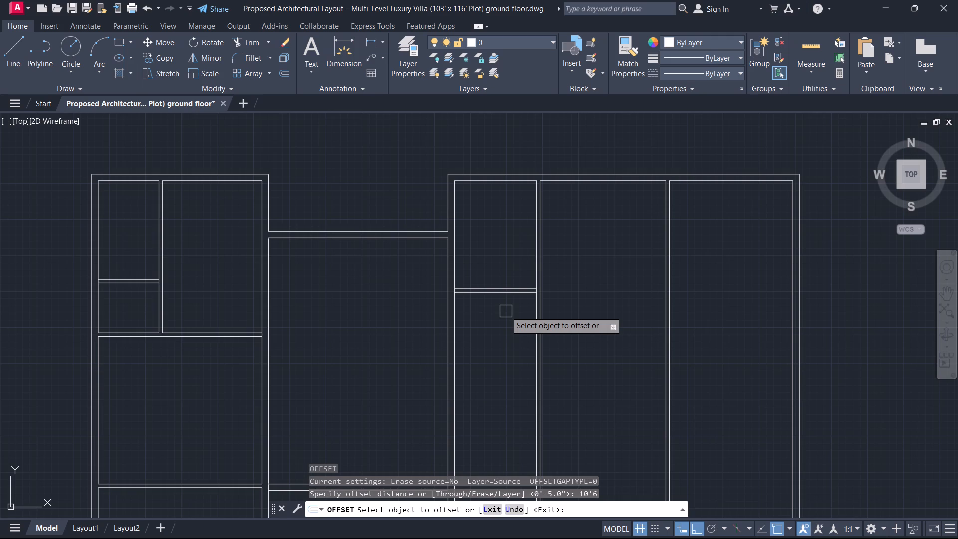
pyautogui.scroll(2, 499, 301)
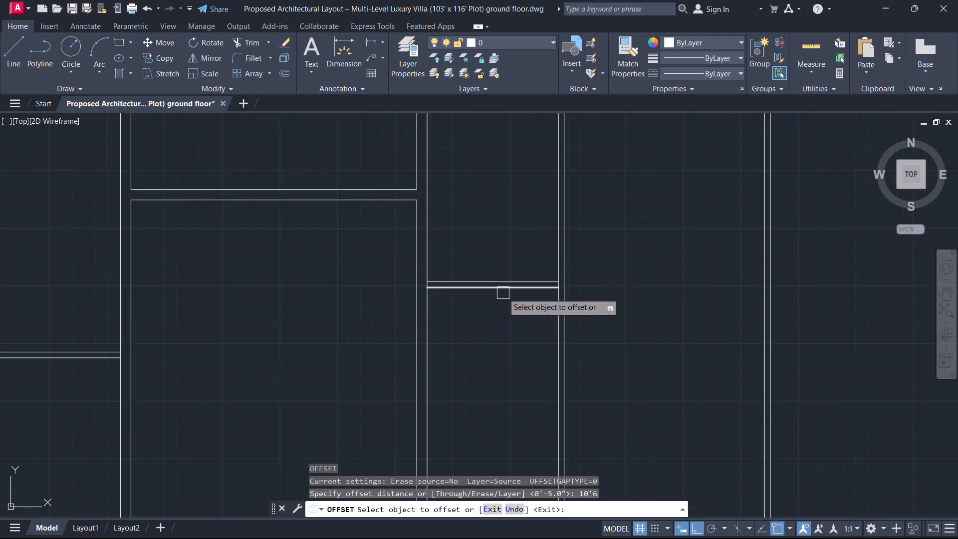
pyautogui.click(506, 290)
pyautogui.click(502, 318)
pyautogui.press('Escape')
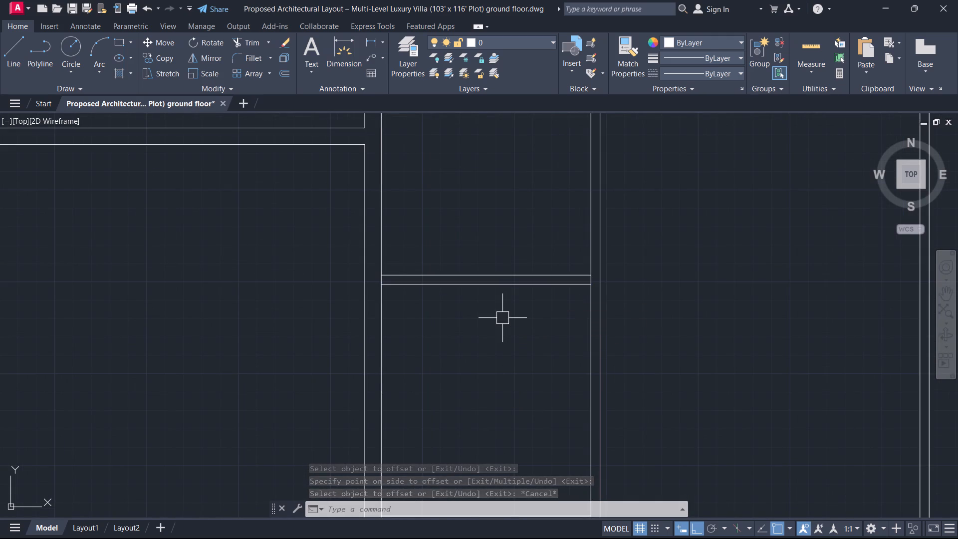
# Offset the new horizontal line 5" downward to form a second partition wall across the narrow bay.
pyautogui.write('o')
pyautogui.press('space')
pyautogui.scroll(-4, 513, 286)
pyautogui.scroll(1, 505, 355)
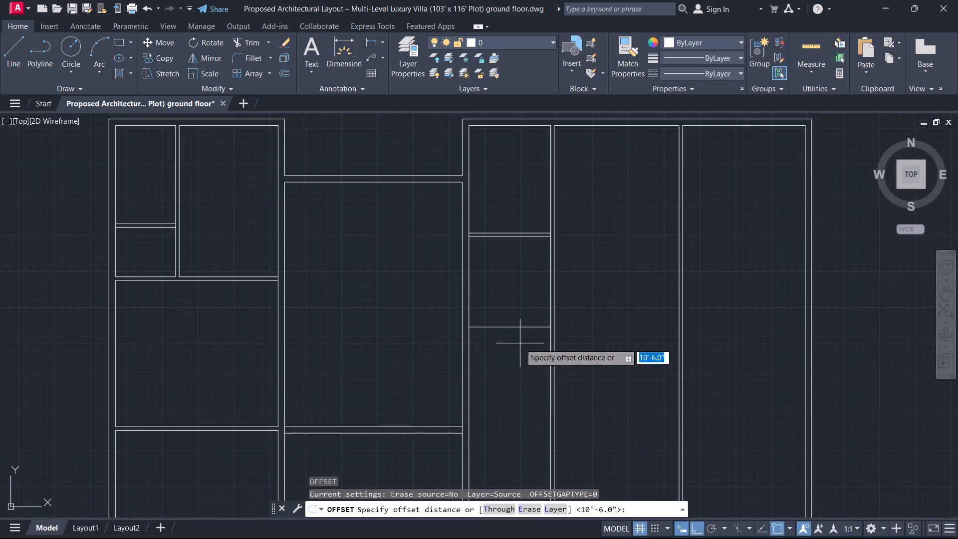
pyautogui.press('5')
pyautogui.press('Return')
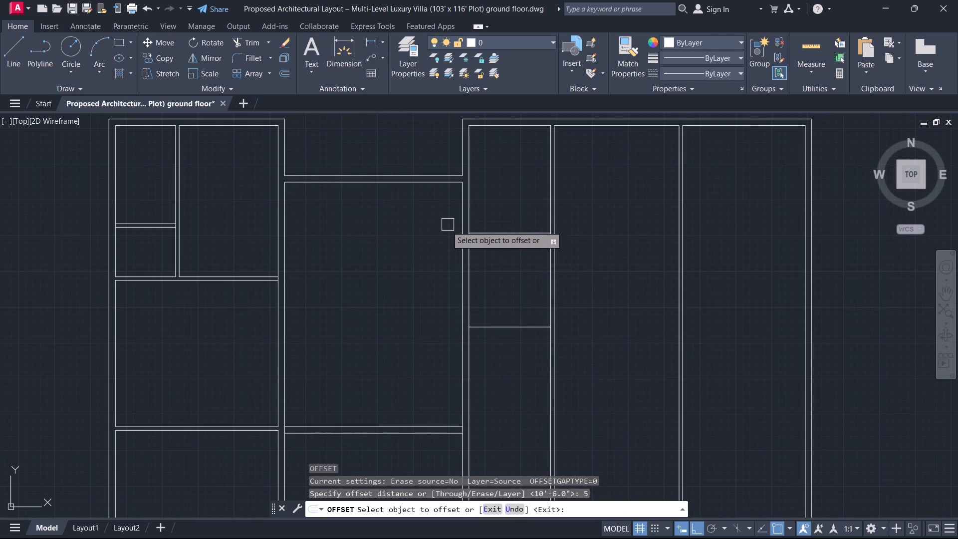
pyautogui.click(519, 330)
pyautogui.click(517, 361)
pyautogui.press('Escape')
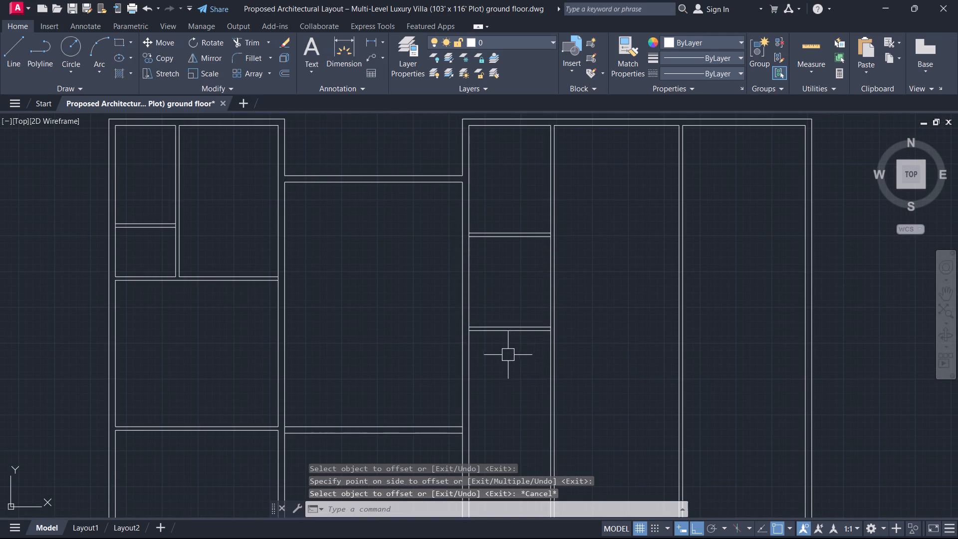
# Extend the second partition's lower line to the far face of the 5" vertical partition beside the narrow bay.
pyautogui.moveTo(480, 270); pyautogui.dragTo(403, 286, button='middle')
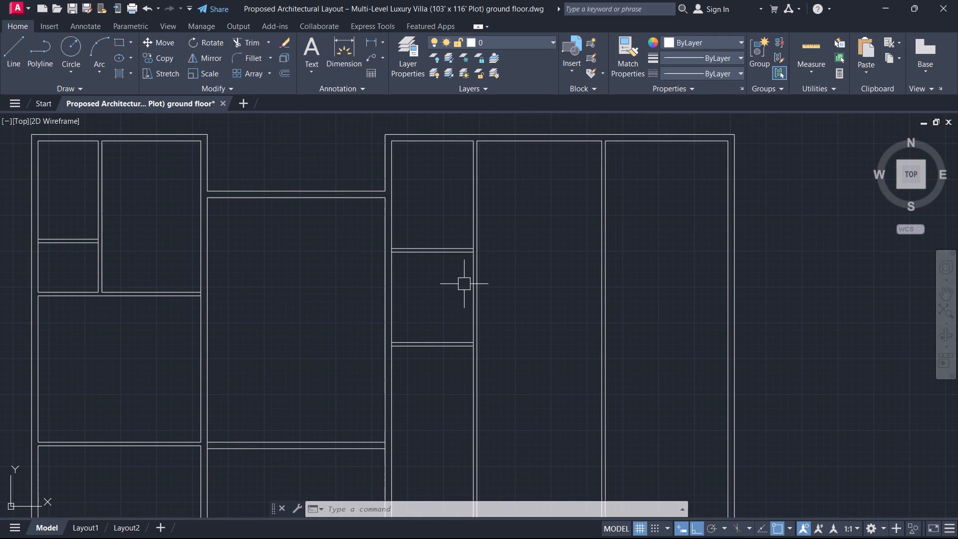
pyautogui.write('rc')
pyautogui.press('Escape')
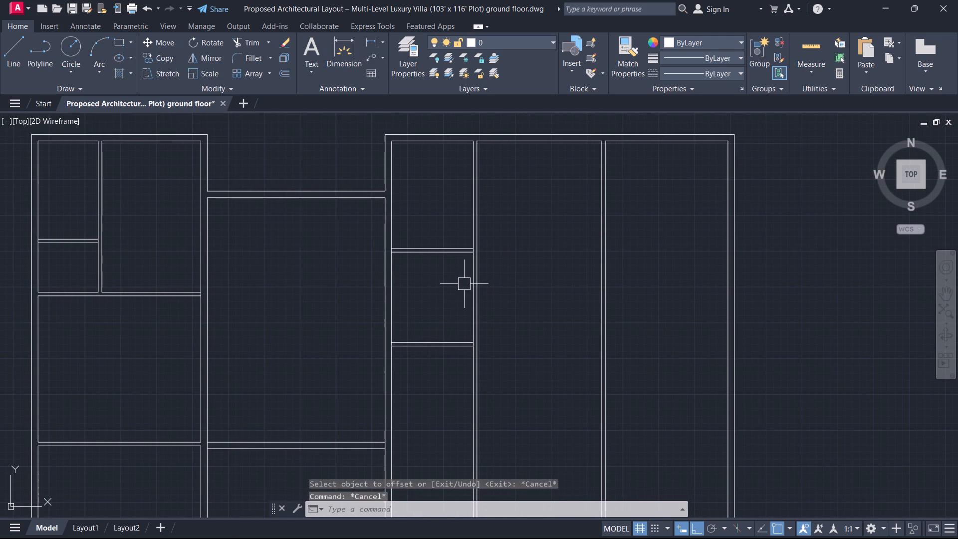
pyautogui.write('ec')
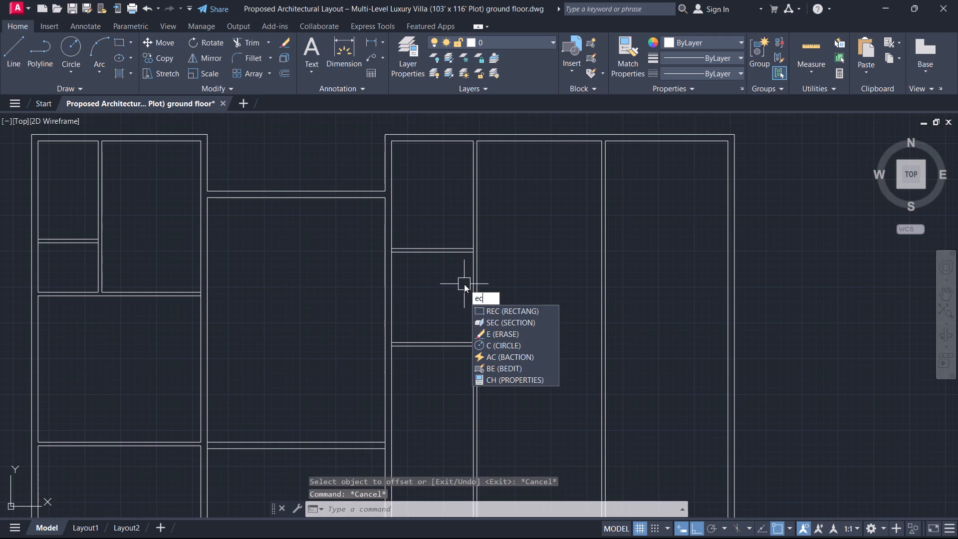
pyautogui.press('BackSpace')
pyautogui.write('x')
pyautogui.press('space')
pyautogui.scroll(2, 432, 338)
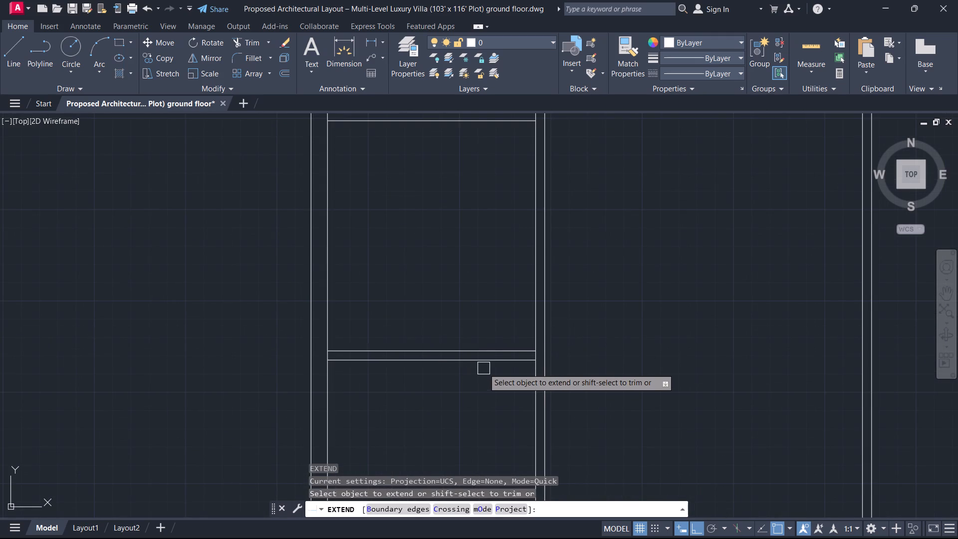
pyautogui.click(487, 366)
pyautogui.click(549, 319)
pyautogui.click(547, 319)
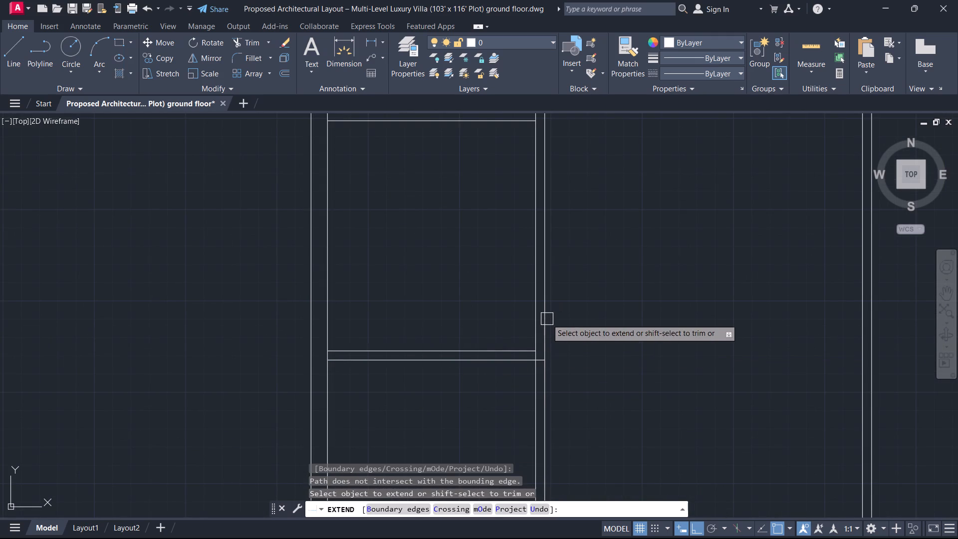
pyautogui.press('Escape')
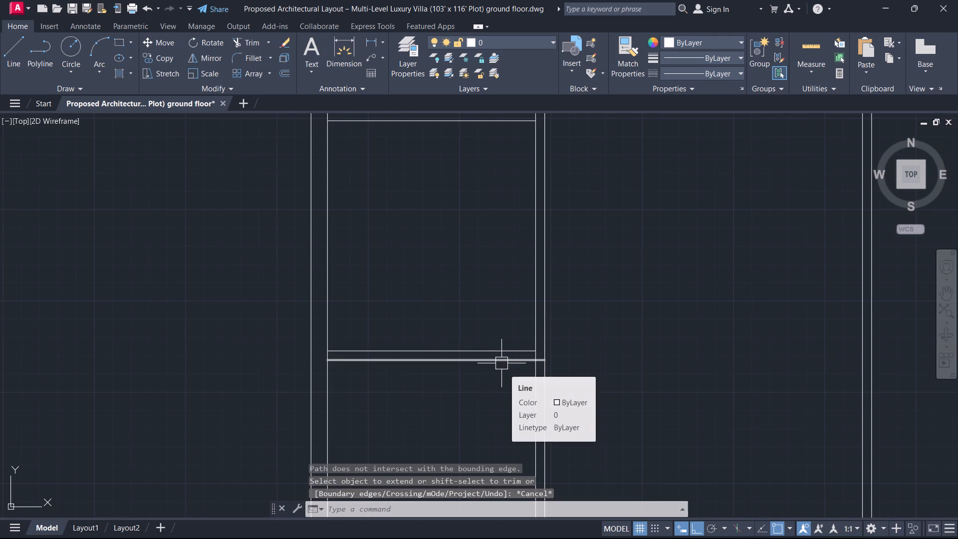
# Fillet the second partition's two lines with the vertical partition's matching outer and inner lines to close the room's corner, removing the vertical lines below.
pyautogui.press('t')
pyautogui.press('Escape')
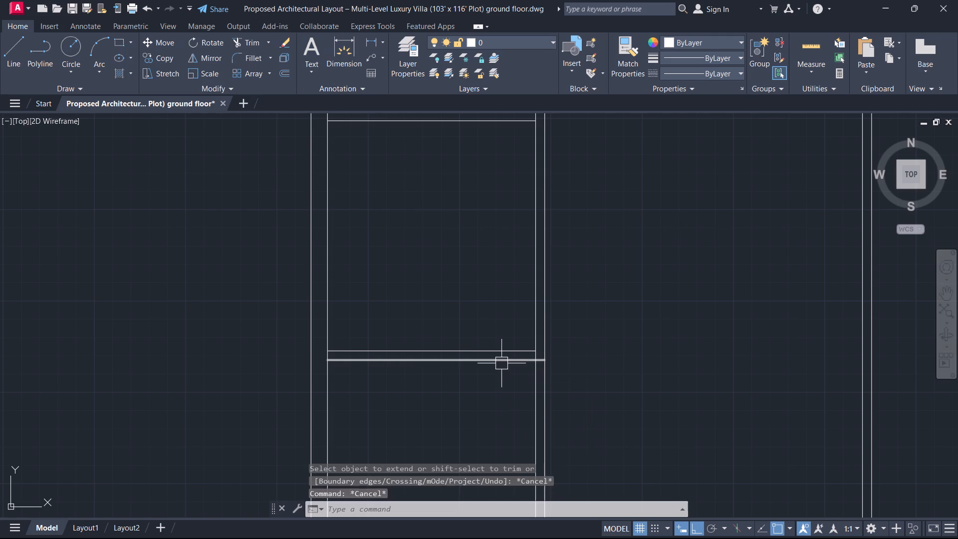
pyautogui.press('f')
pyautogui.press('space')
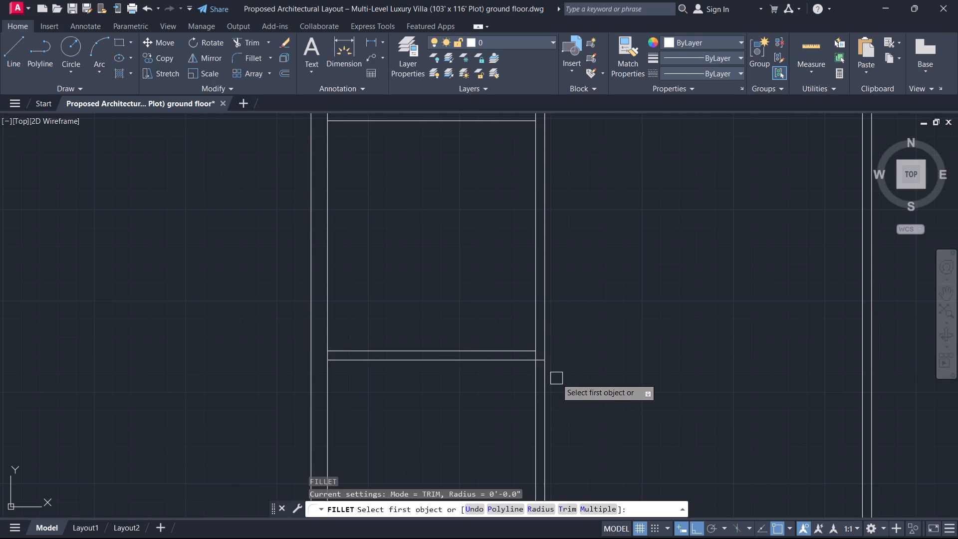
pyautogui.click(515, 360)
pyautogui.click(546, 341)
pyautogui.press('Escape')
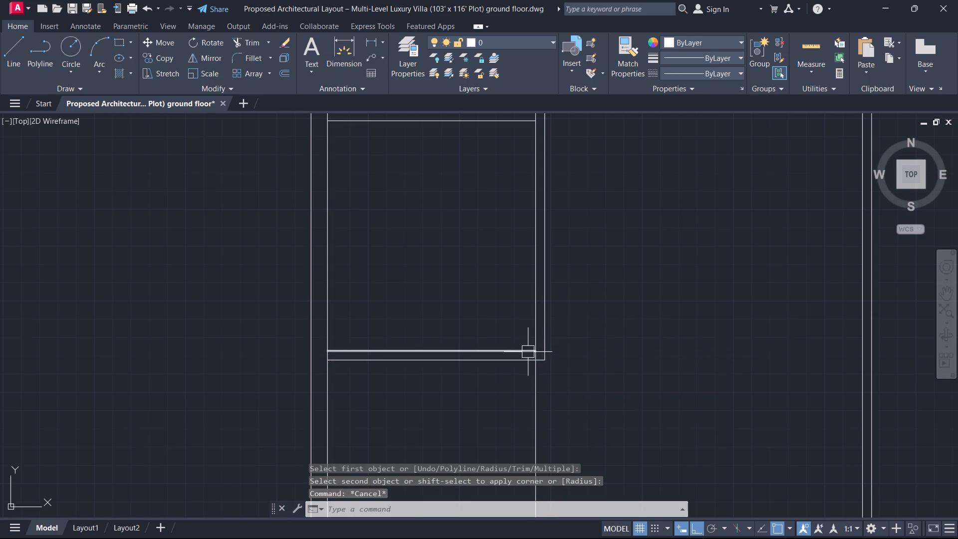
pyautogui.press('space')
pyautogui.click(504, 344)
pyautogui.click(505, 346)
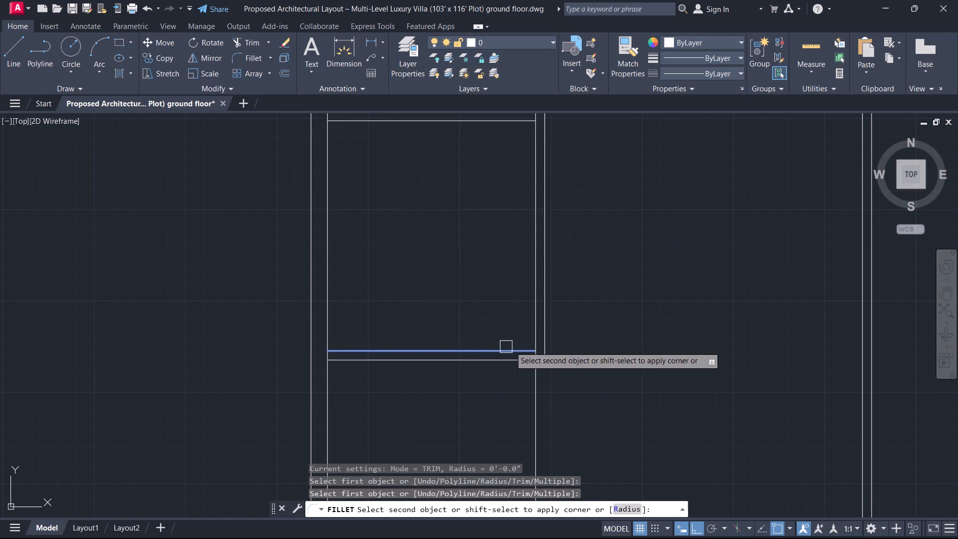
pyautogui.click(532, 322)
pyautogui.press('Escape')
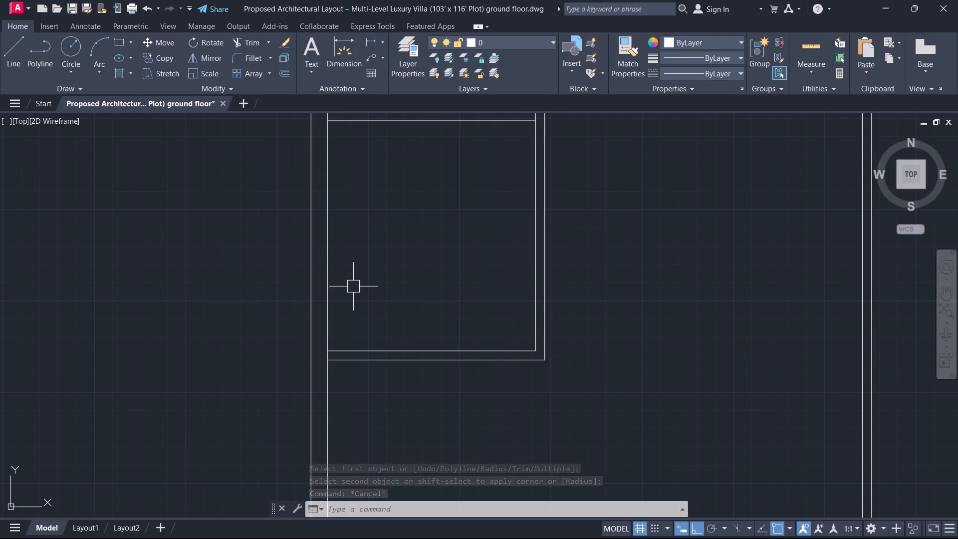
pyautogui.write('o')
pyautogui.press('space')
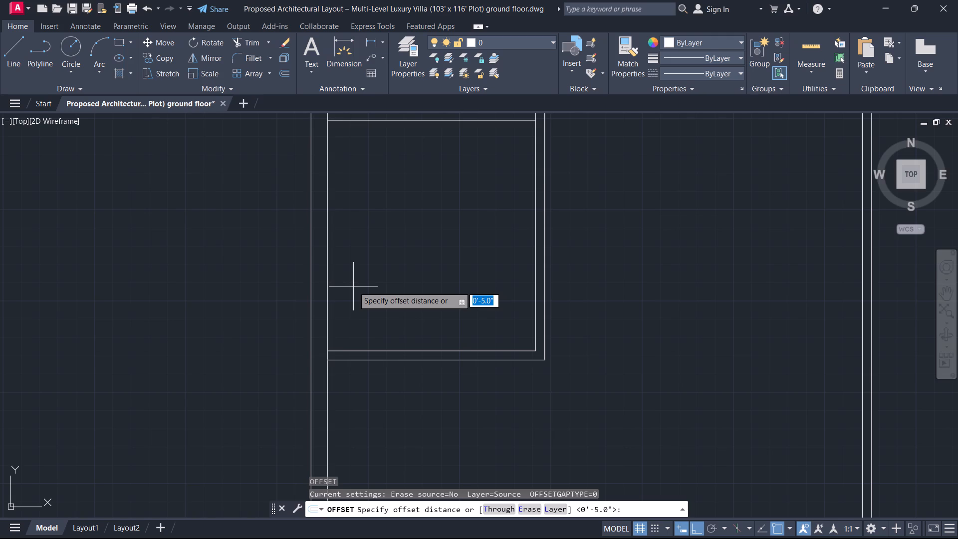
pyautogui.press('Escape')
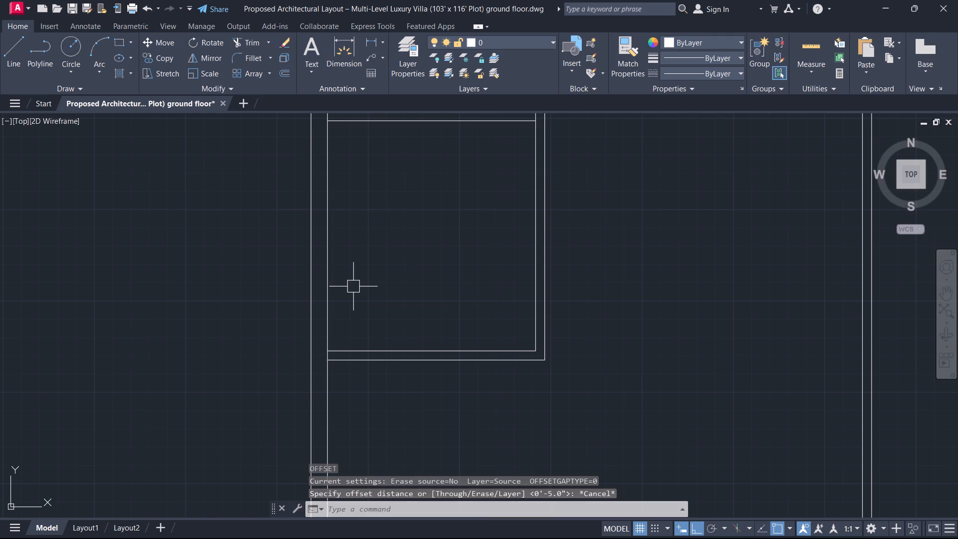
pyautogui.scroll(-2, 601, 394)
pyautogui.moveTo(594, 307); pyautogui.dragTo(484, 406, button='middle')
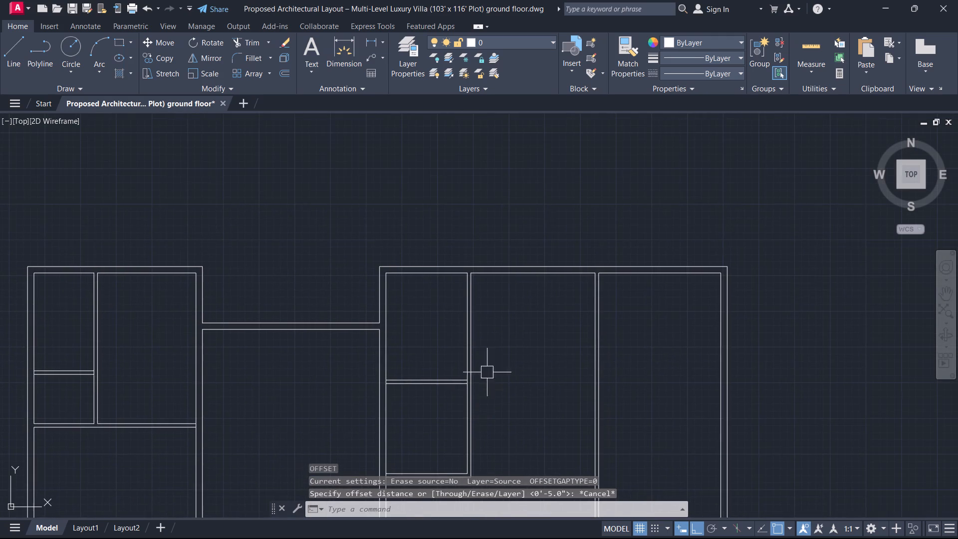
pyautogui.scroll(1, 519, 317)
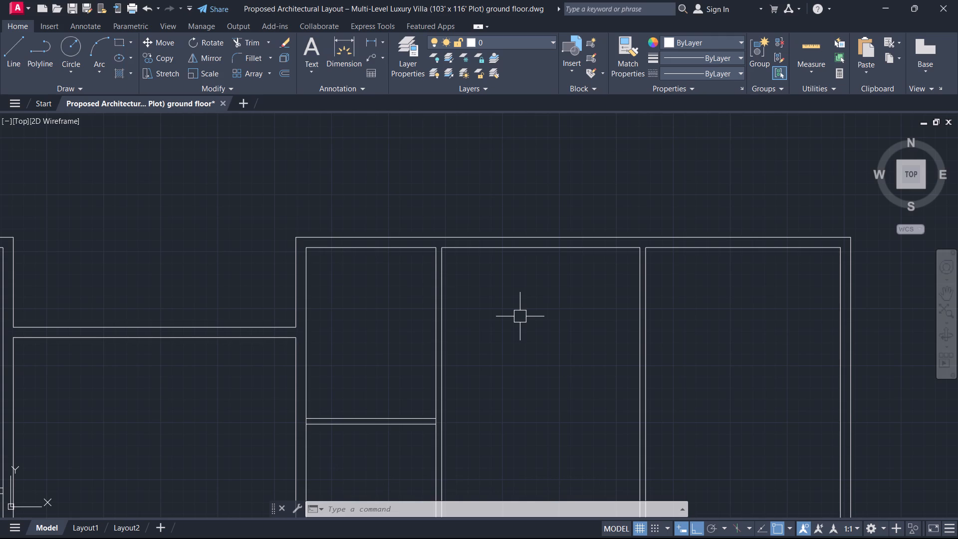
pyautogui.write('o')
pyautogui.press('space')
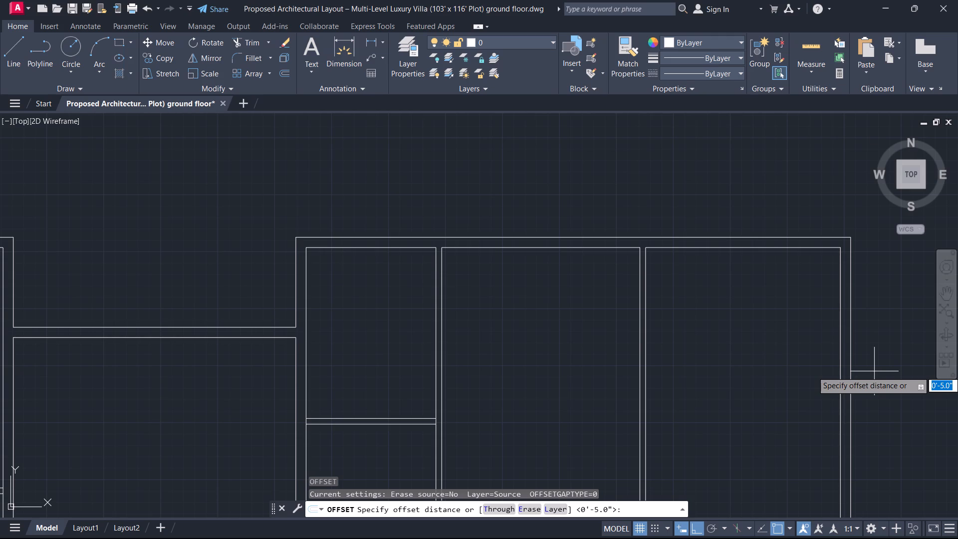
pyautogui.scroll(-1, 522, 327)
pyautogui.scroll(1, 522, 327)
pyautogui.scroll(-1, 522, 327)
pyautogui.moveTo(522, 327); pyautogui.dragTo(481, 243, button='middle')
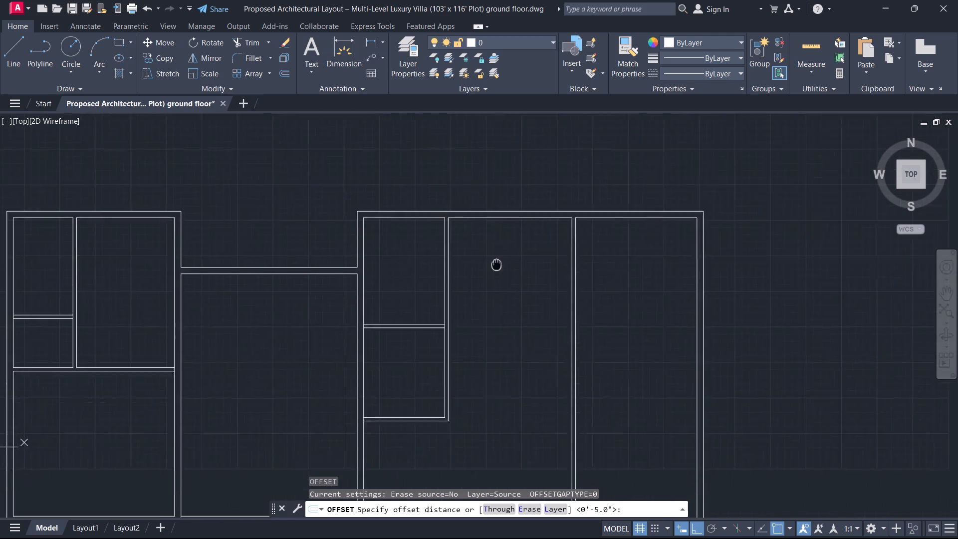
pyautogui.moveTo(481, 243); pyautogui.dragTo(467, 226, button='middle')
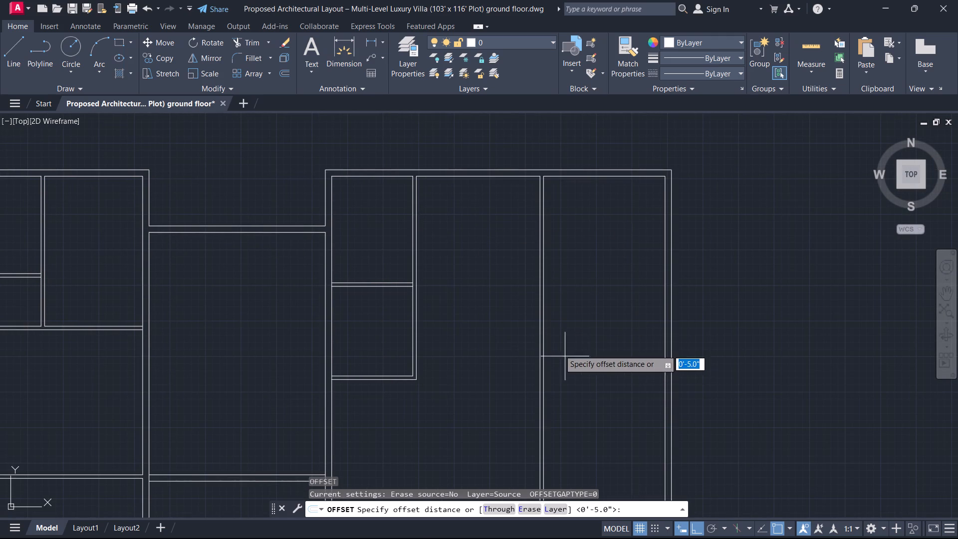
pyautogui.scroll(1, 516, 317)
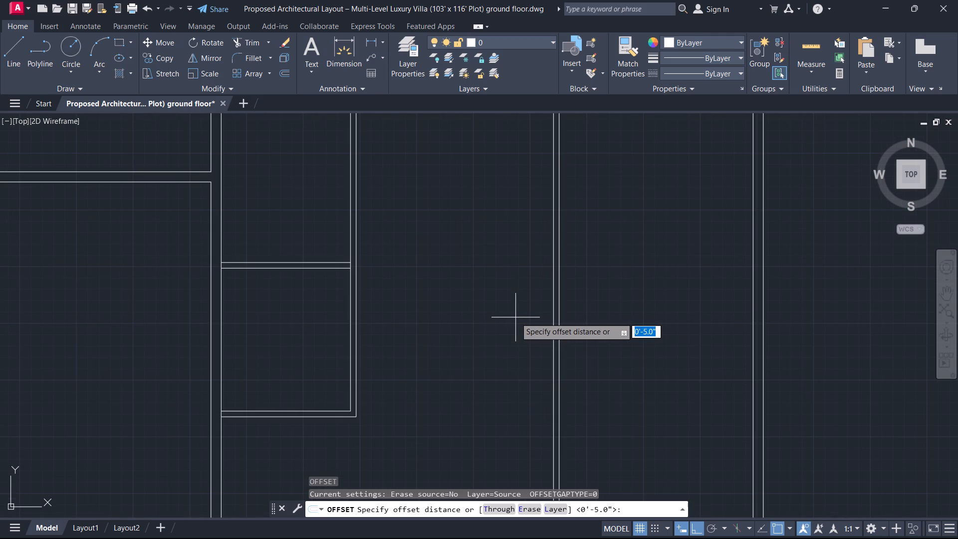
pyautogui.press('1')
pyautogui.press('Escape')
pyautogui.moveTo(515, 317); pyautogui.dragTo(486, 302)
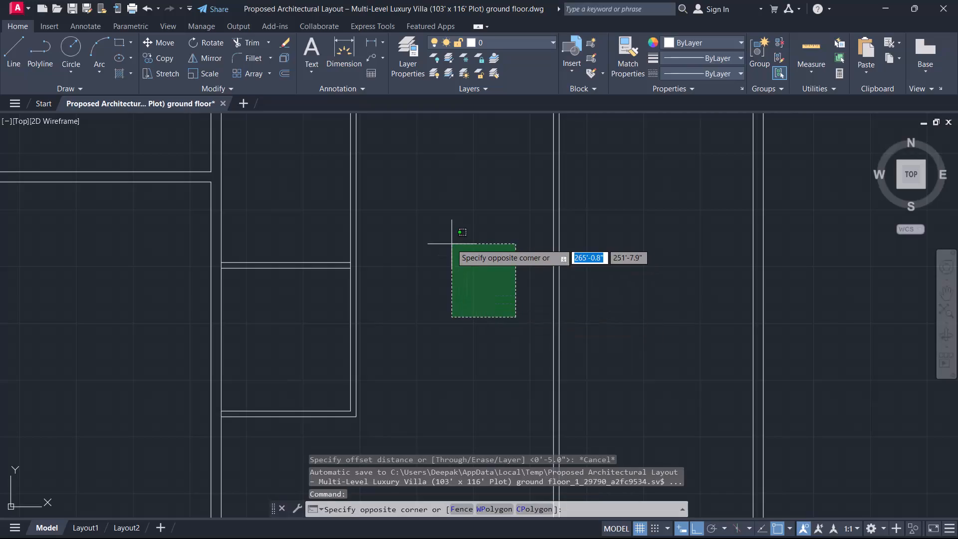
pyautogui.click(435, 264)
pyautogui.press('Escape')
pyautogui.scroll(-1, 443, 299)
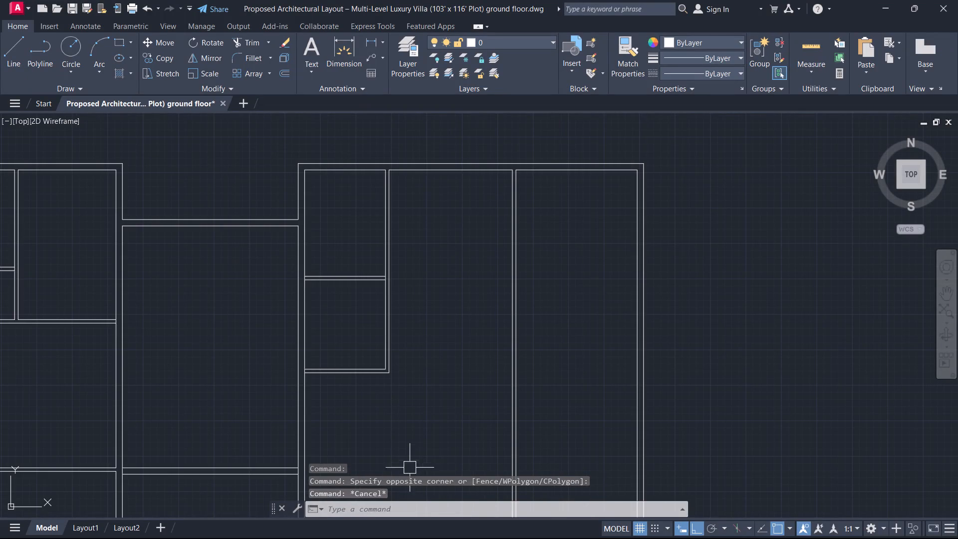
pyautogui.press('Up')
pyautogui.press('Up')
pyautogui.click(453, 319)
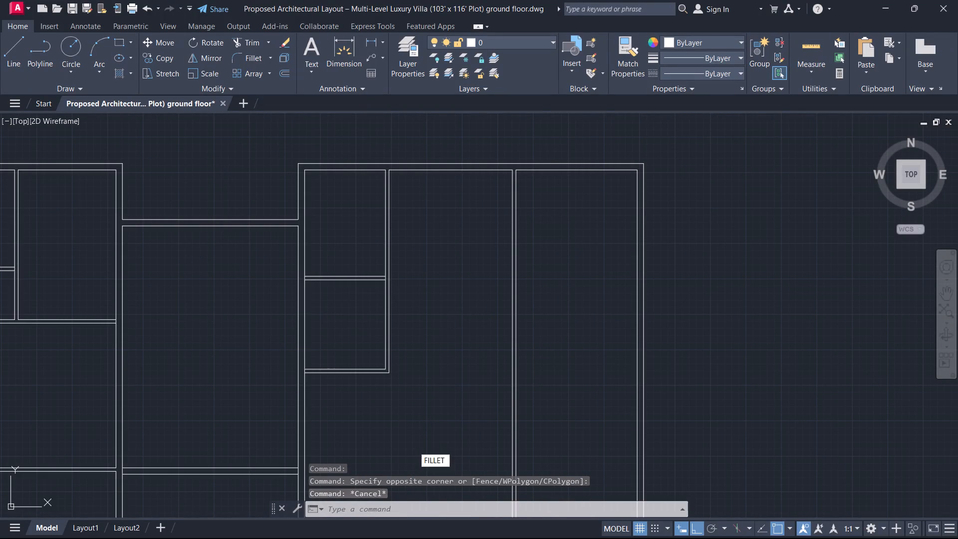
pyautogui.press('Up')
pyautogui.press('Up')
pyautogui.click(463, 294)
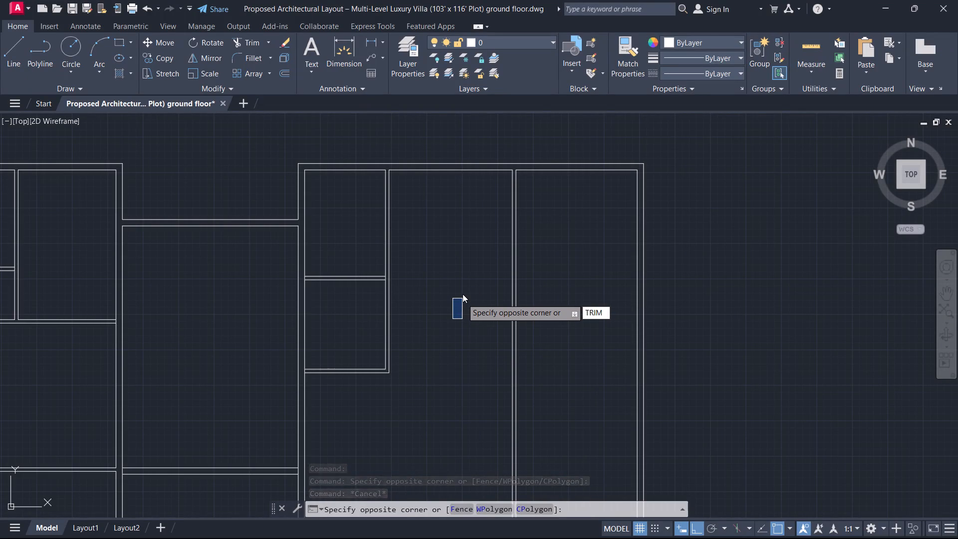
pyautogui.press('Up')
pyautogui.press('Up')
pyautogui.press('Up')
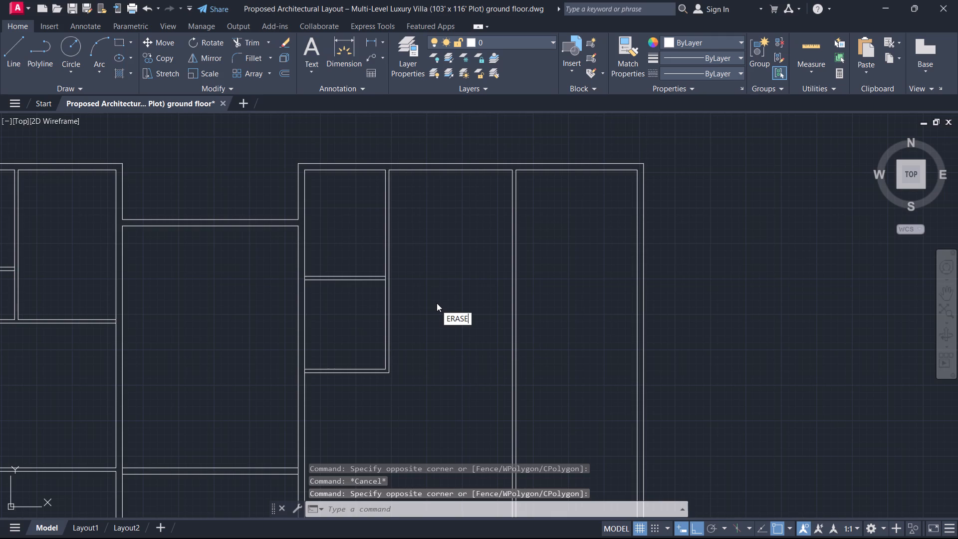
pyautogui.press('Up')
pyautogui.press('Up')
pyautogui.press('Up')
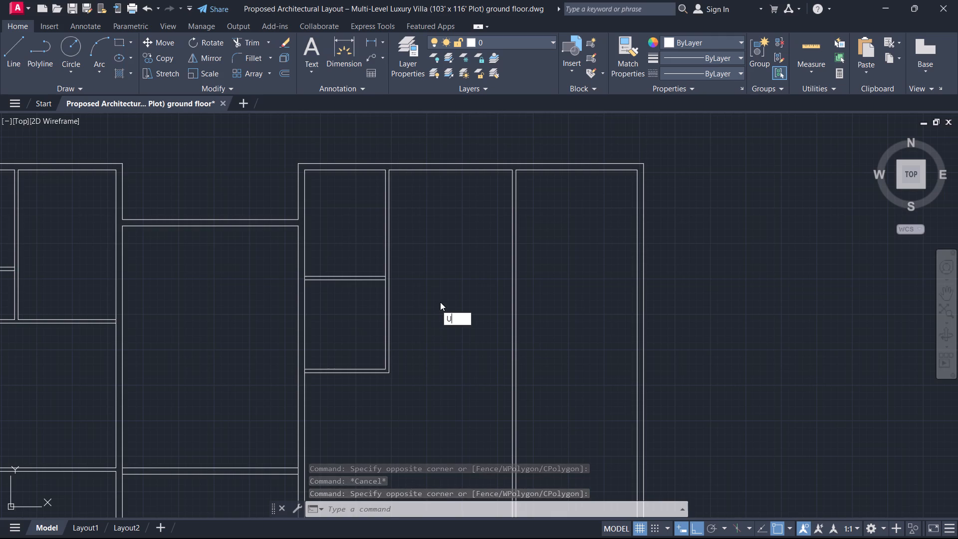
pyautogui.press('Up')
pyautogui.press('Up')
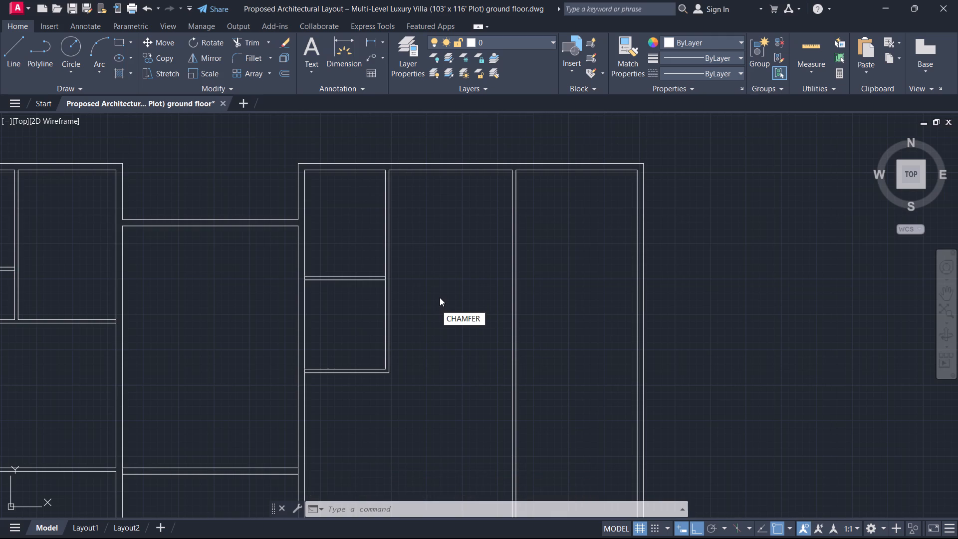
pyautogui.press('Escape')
# Offset the middle bay's top inner wall line 14'6" downward in the right block.
pyautogui.press('Up')
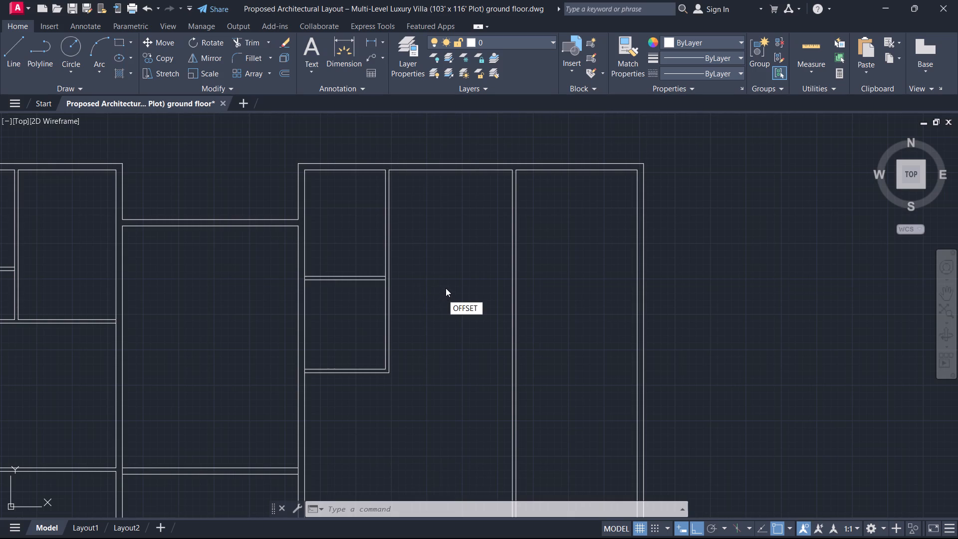
pyautogui.press('space')
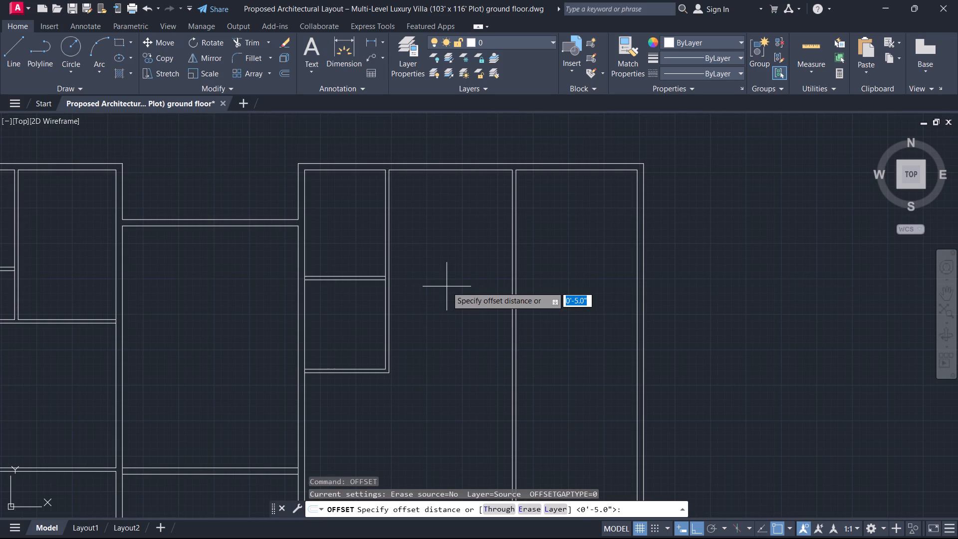
pyautogui.write('14')
pyautogui.press("'")
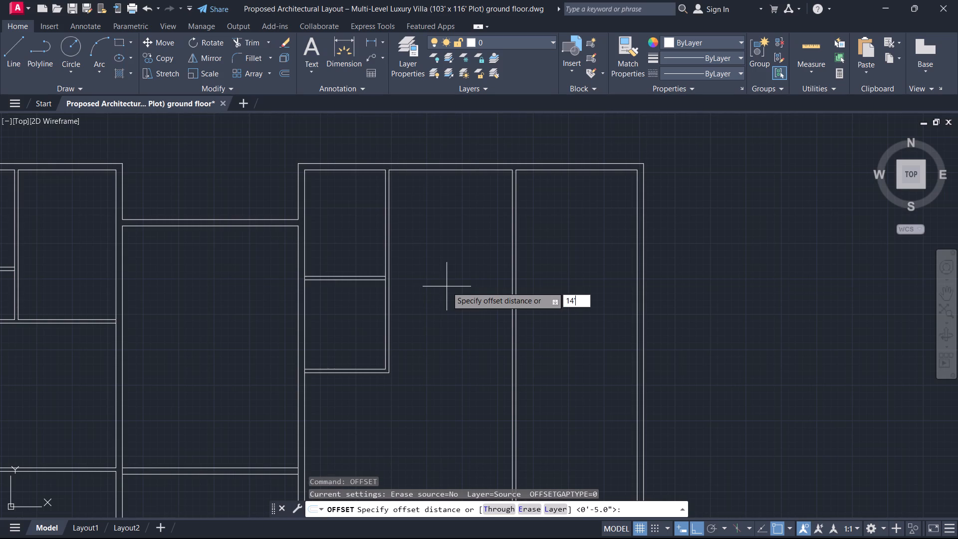
pyautogui.press('6')
pyautogui.press('Return')
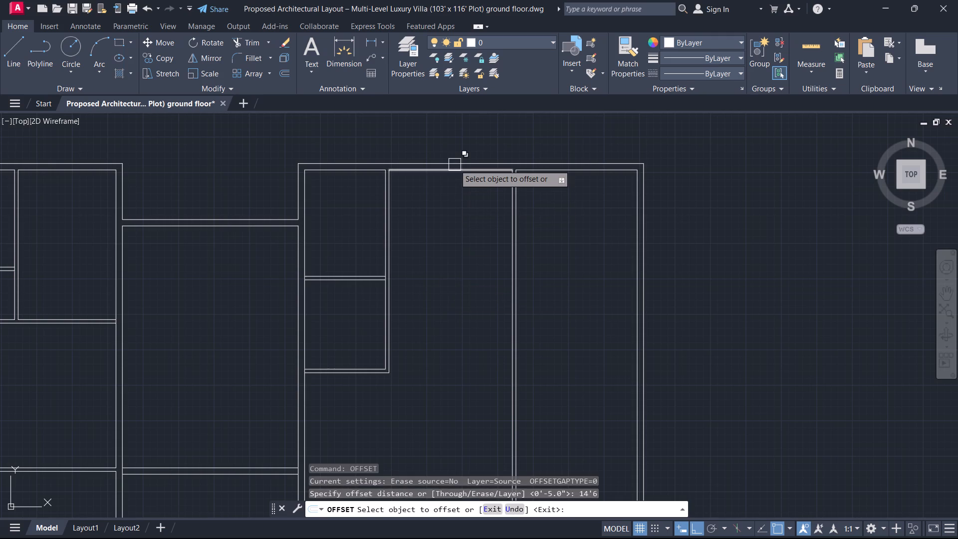
pyautogui.scroll(1, 454, 179)
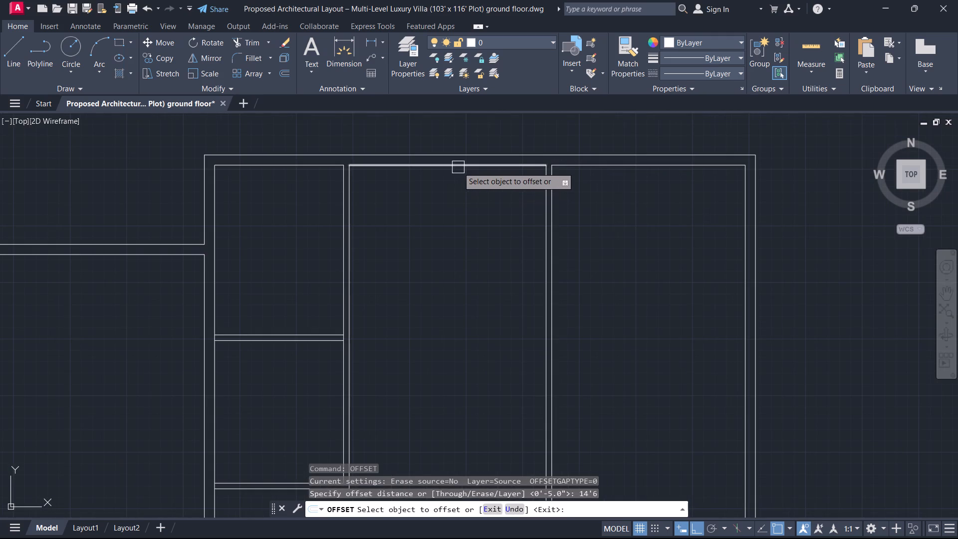
pyautogui.click(458, 167)
pyautogui.click(473, 218)
pyautogui.press('Escape')
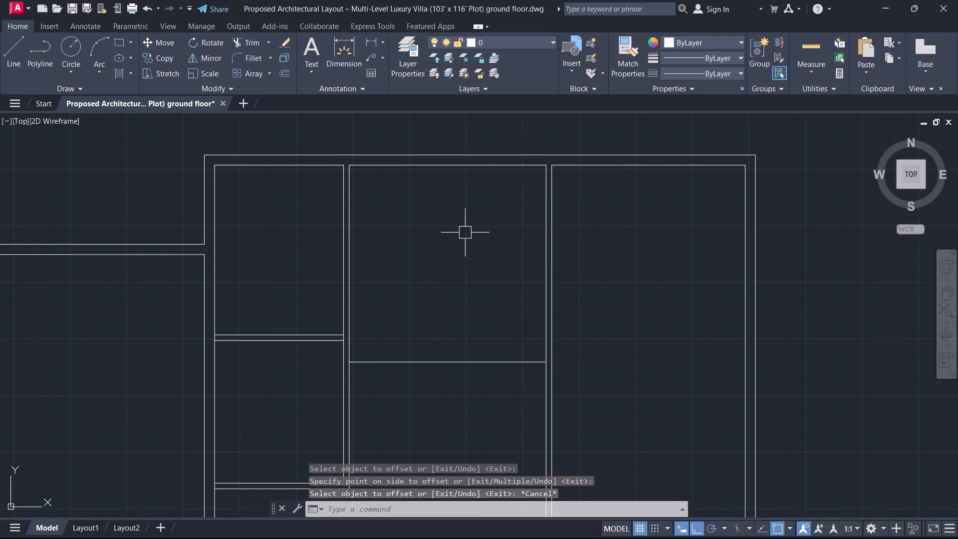
# Offset the middle bay's new horizontal line 5" downward to form a partition wall.
pyautogui.write('o')
pyautogui.press('space')
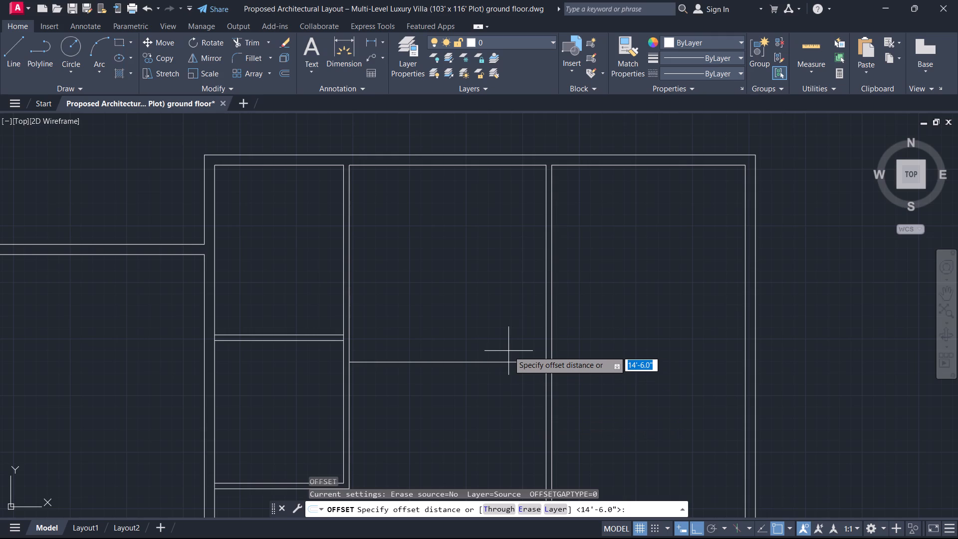
pyautogui.press('5')
pyautogui.press('Return')
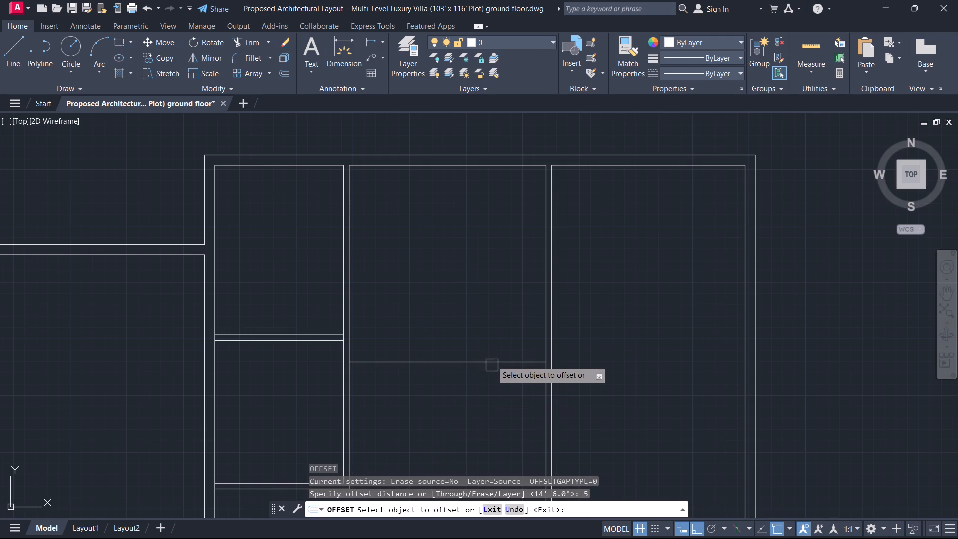
pyautogui.click(491, 359)
pyautogui.click(476, 404)
pyautogui.moveTo(475, 406); pyautogui.dragTo(551, 358, button='middle')
pyautogui.scroll(-1, 475, 406)
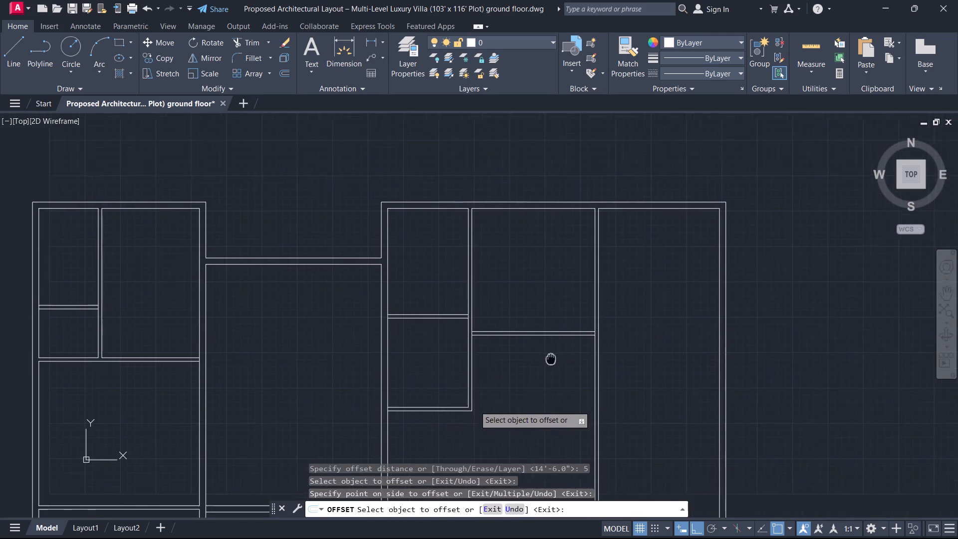
pyautogui.moveTo(551, 358); pyautogui.dragTo(560, 352, button='middle')
pyautogui.press('Escape')
# Extend both lines of the middle bay's partition across the vertical partition to the inner face of the right outer wall.
pyautogui.press('e')
pyautogui.press('x')
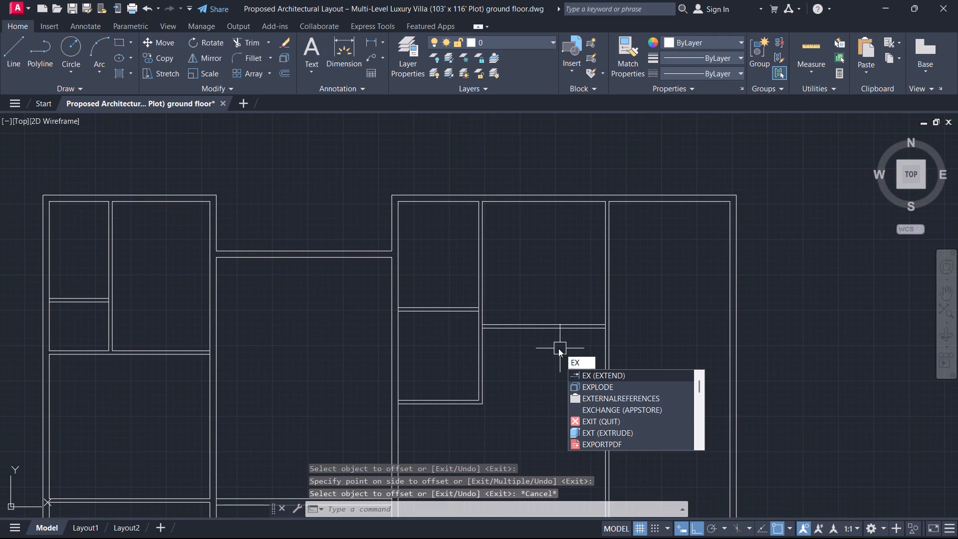
pyautogui.click(546, 345)
pyautogui.press('Escape')
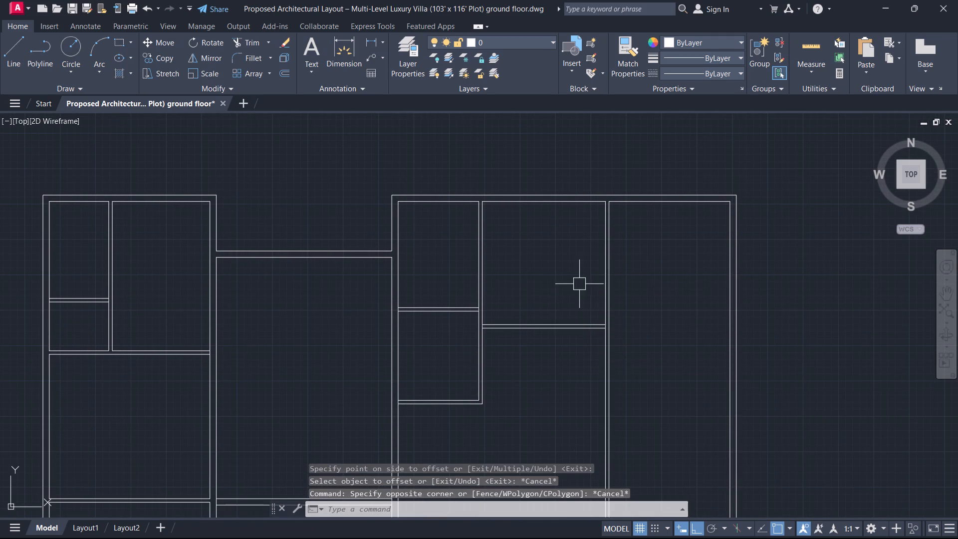
pyautogui.write('ex')
pyautogui.press('space')
pyautogui.press('space')
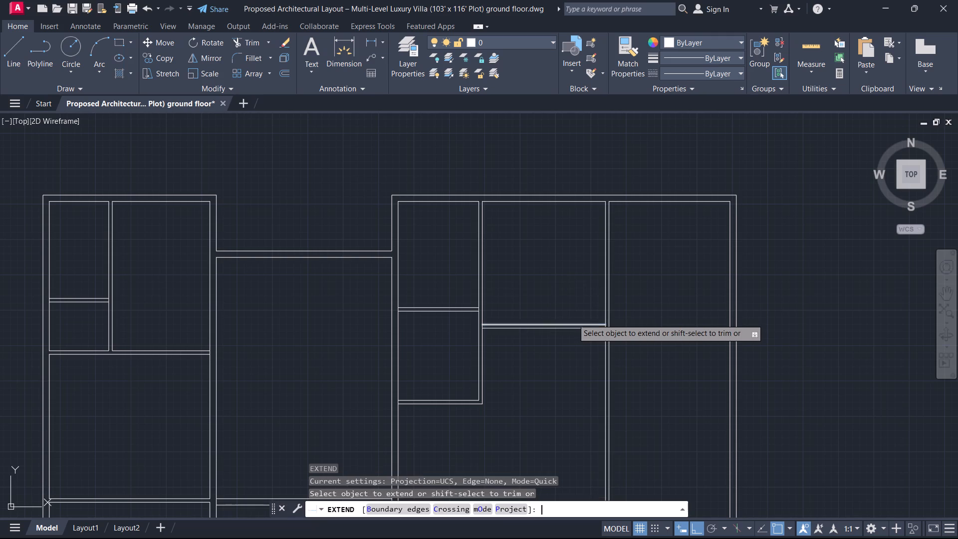
pyautogui.click(573, 319)
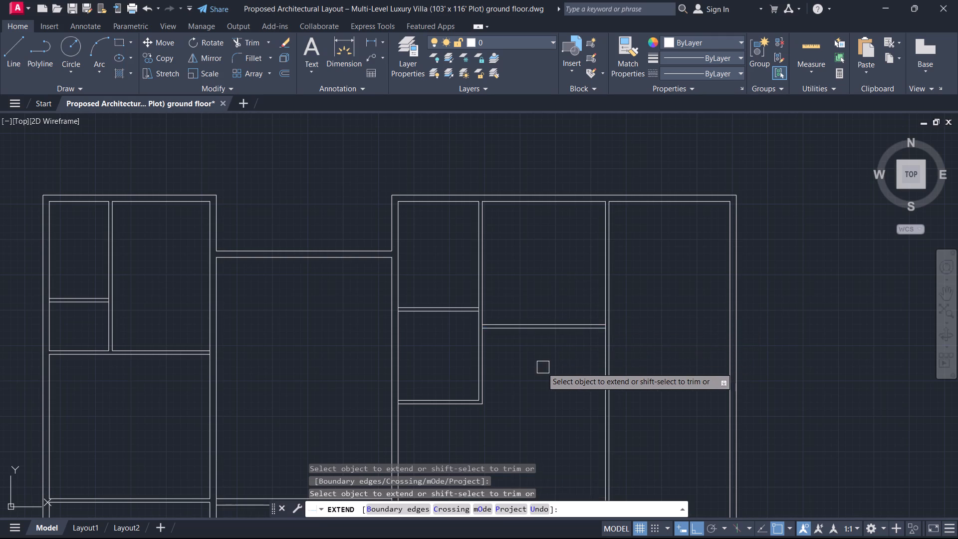
pyautogui.click(542, 367)
pyautogui.click(577, 274)
pyautogui.click(557, 365)
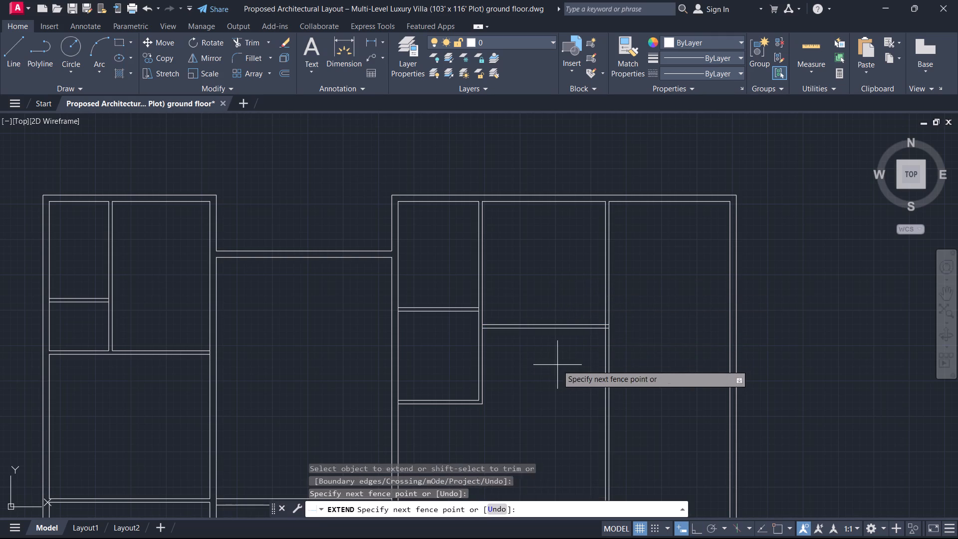
pyautogui.click(577, 282)
pyautogui.press('Escape')
# Examine the right block's layout around the new partition crossing and the narrow bay's lower partition.
pyautogui.scroll(2, 606, 339)
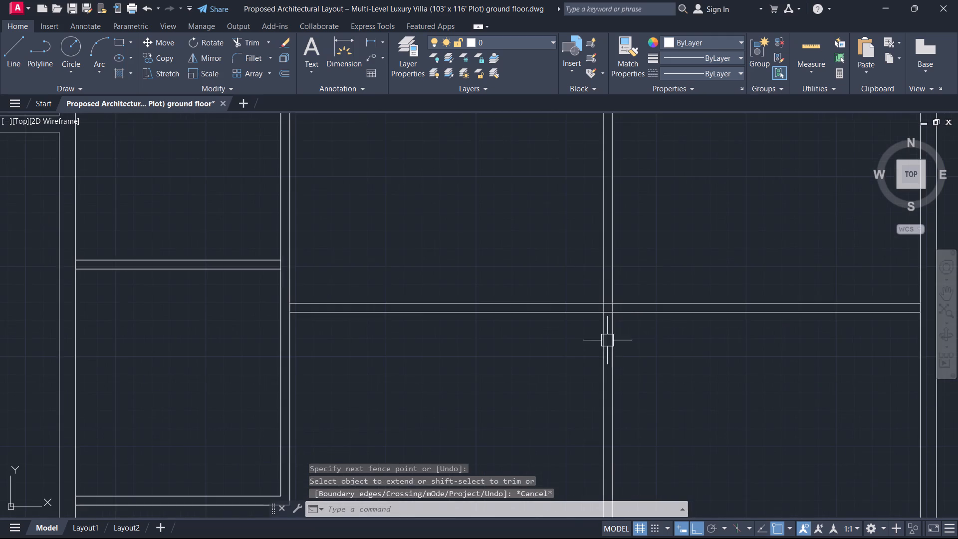
pyautogui.scroll(-2, 633, 339)
pyautogui.scroll(-1, 581, 374)
pyautogui.moveTo(581, 374); pyautogui.dragTo(594, 354, button='middle')
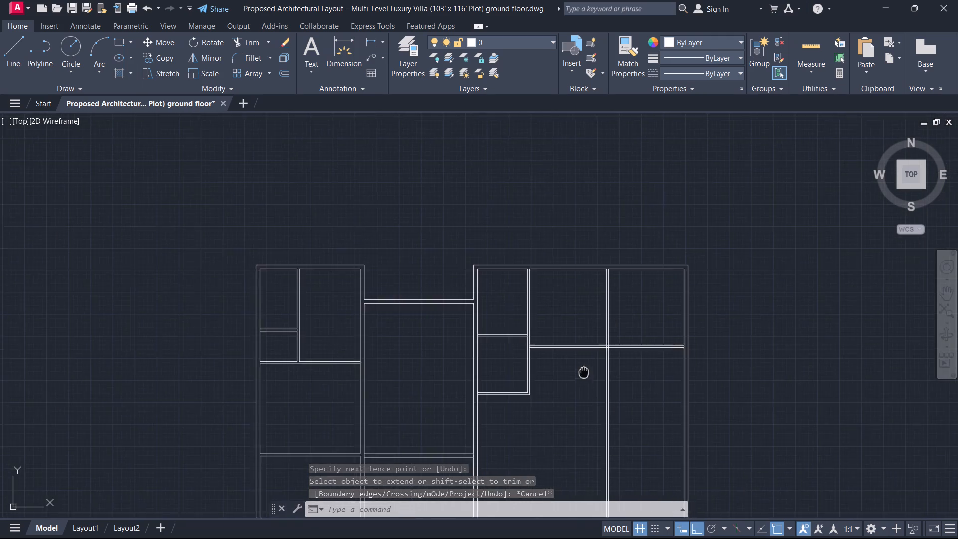
pyautogui.moveTo(594, 354); pyautogui.dragTo(643, 290, button='middle')
pyautogui.scroll(1, 643, 289)
pyautogui.scroll(1, 685, 248)
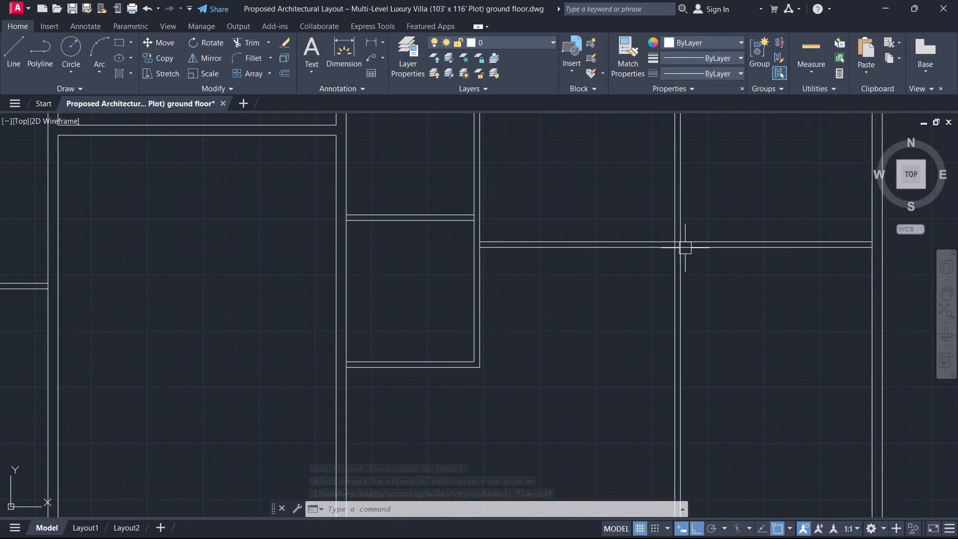
pyautogui.scroll(-1, 649, 272)
pyautogui.moveTo(646, 275); pyautogui.dragTo(648, 294, button='middle')
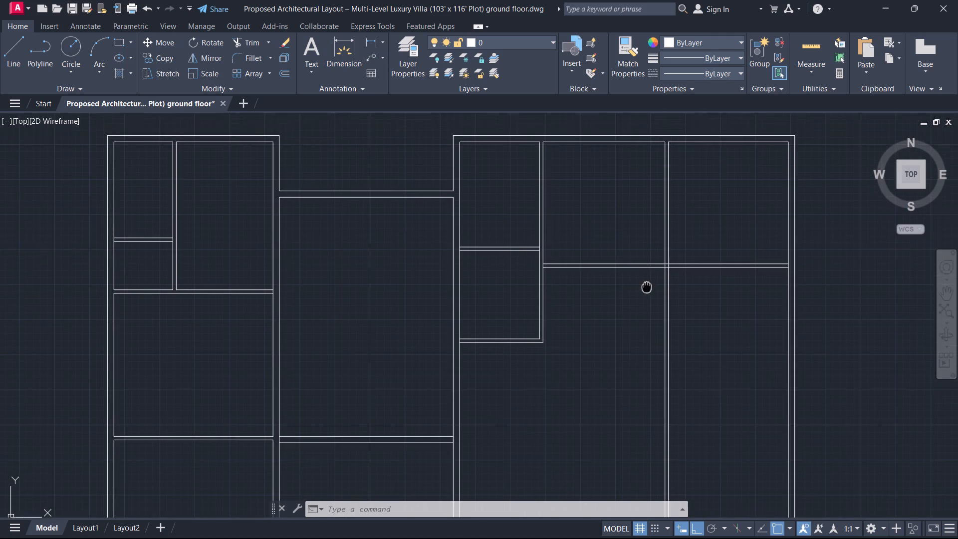
pyautogui.moveTo(648, 294); pyautogui.dragTo(649, 298, button='middle')
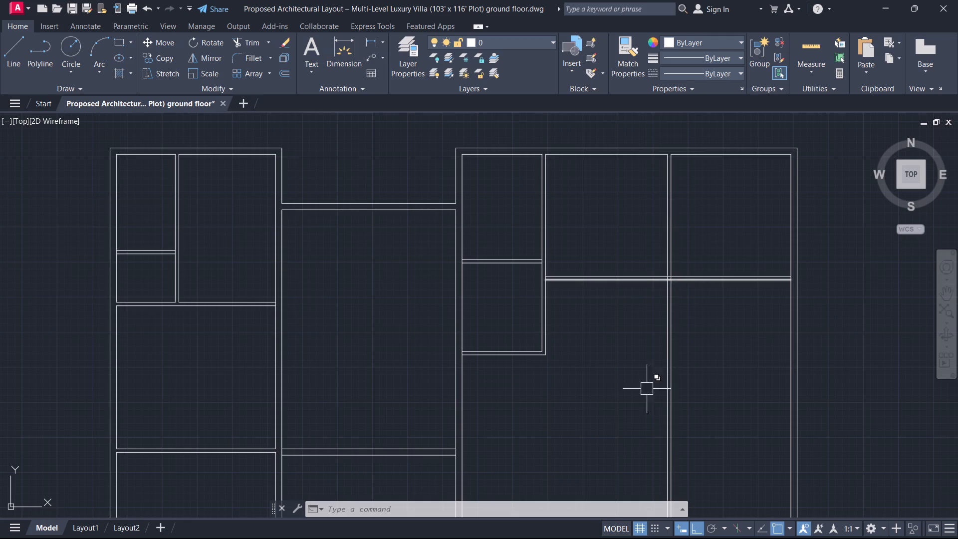
pyautogui.scroll(-2, 637, 431)
pyautogui.scroll(1, 632, 401)
pyautogui.moveTo(632, 401); pyautogui.dragTo(666, 305, button='middle')
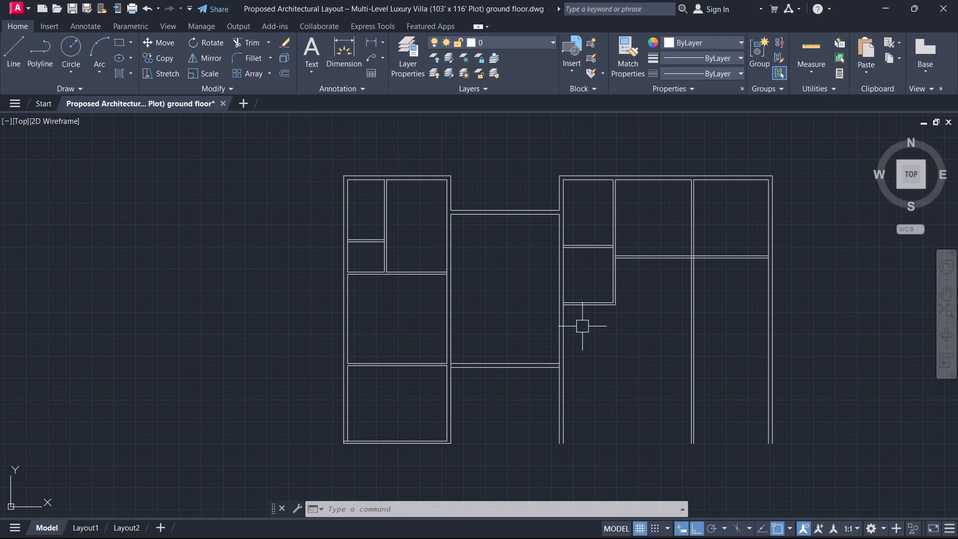
pyautogui.scroll(1, 583, 327)
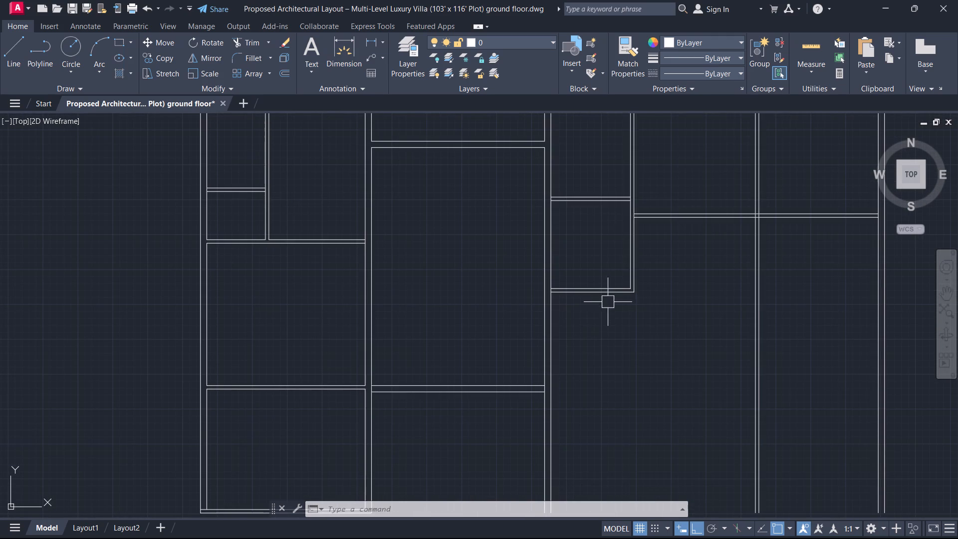
pyautogui.scroll(-1, 619, 319)
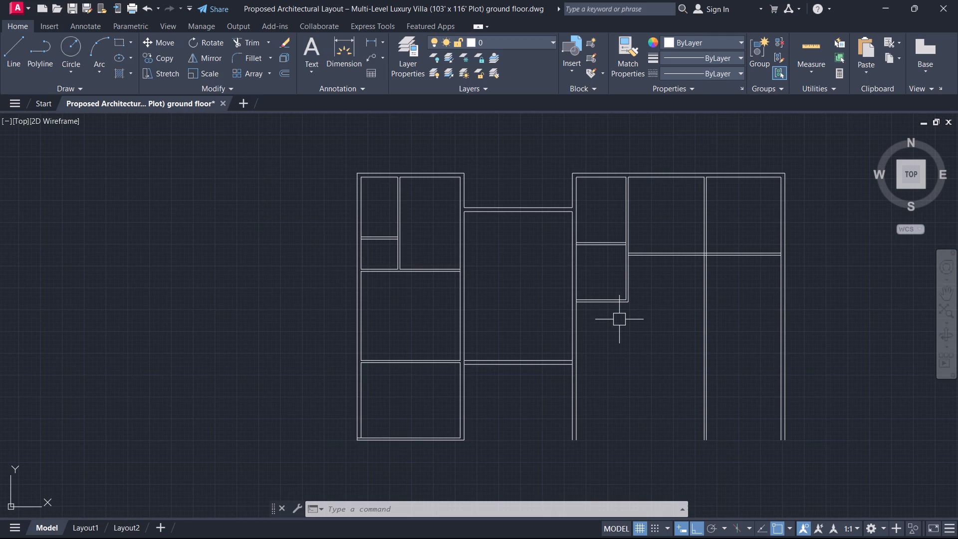
pyautogui.scroll(1, 632, 295)
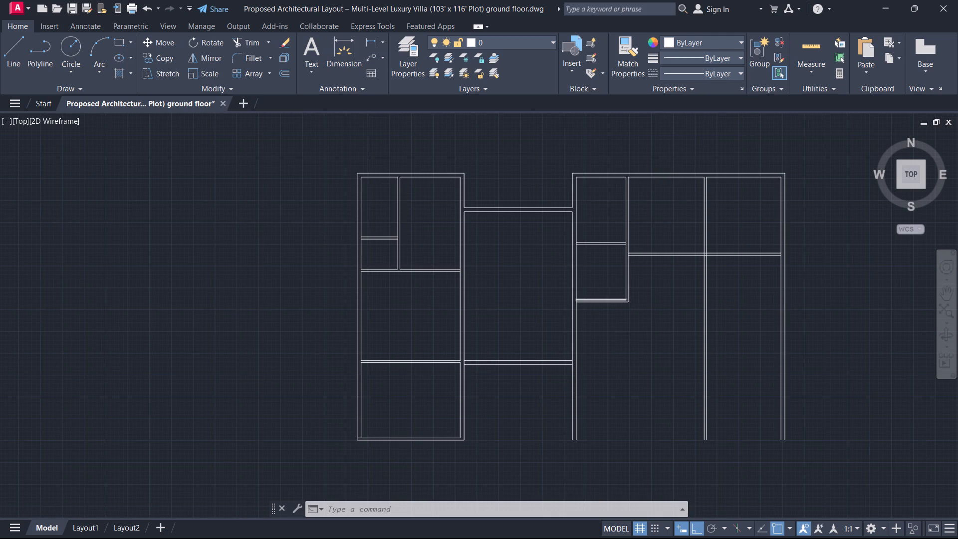
pyautogui.scroll(-1, 631, 301)
# Extend both lines of the narrow bay's lower partition across the middle bay to the near face of the next vertical partition.
pyautogui.scroll(1, 631, 301)
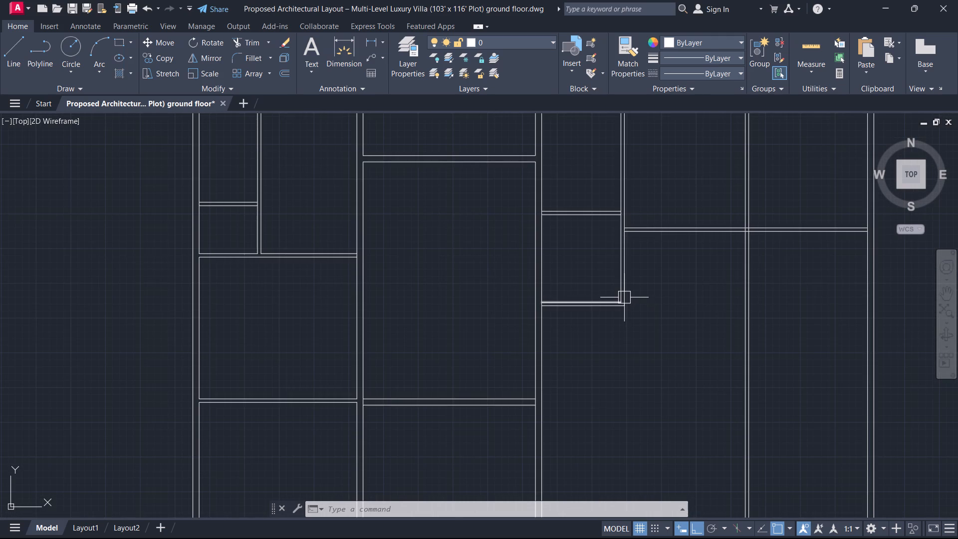
pyautogui.write('ex')
pyautogui.press('space')
pyautogui.click(604, 285)
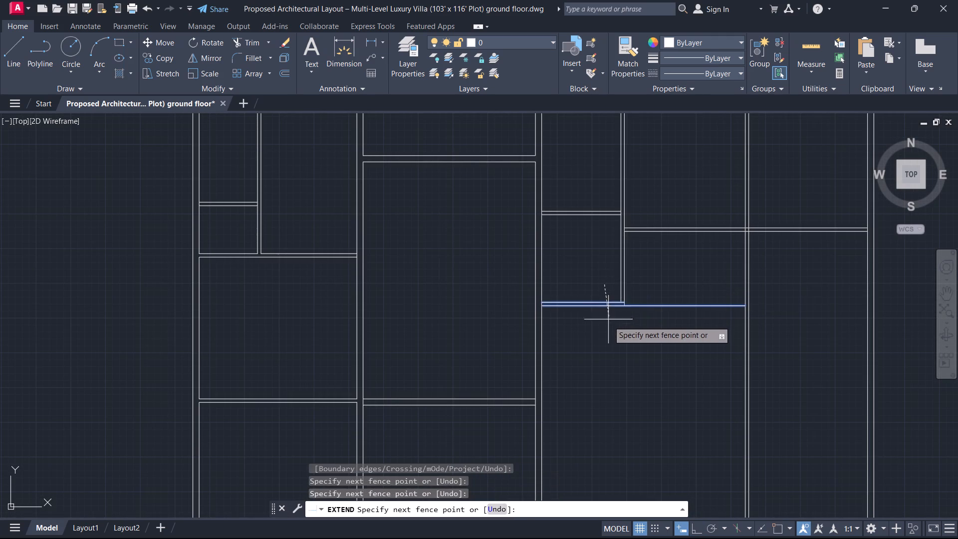
pyautogui.click(608, 322)
pyautogui.click(592, 289)
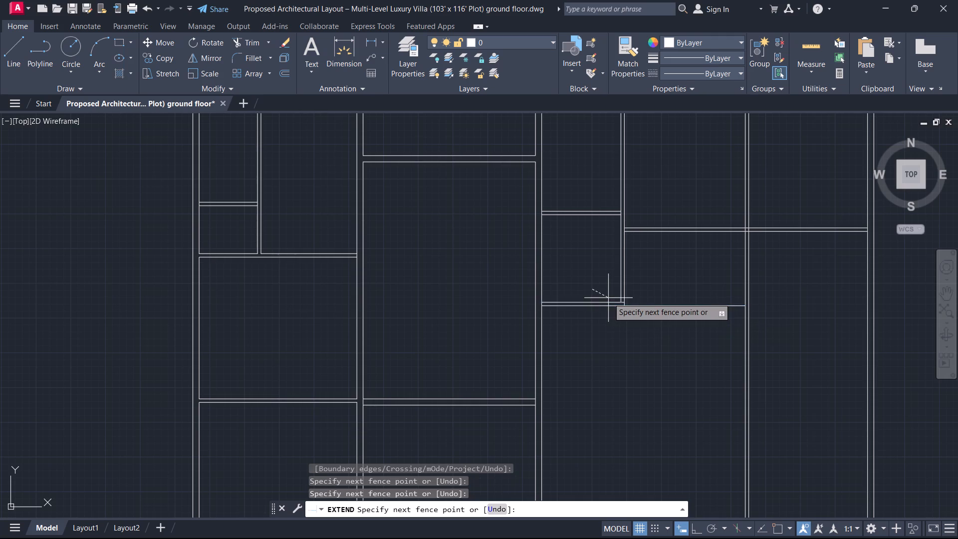
pyautogui.scroll(2, 613, 302)
pyautogui.scroll(-1, 613, 302)
pyautogui.scroll(2, 613, 302)
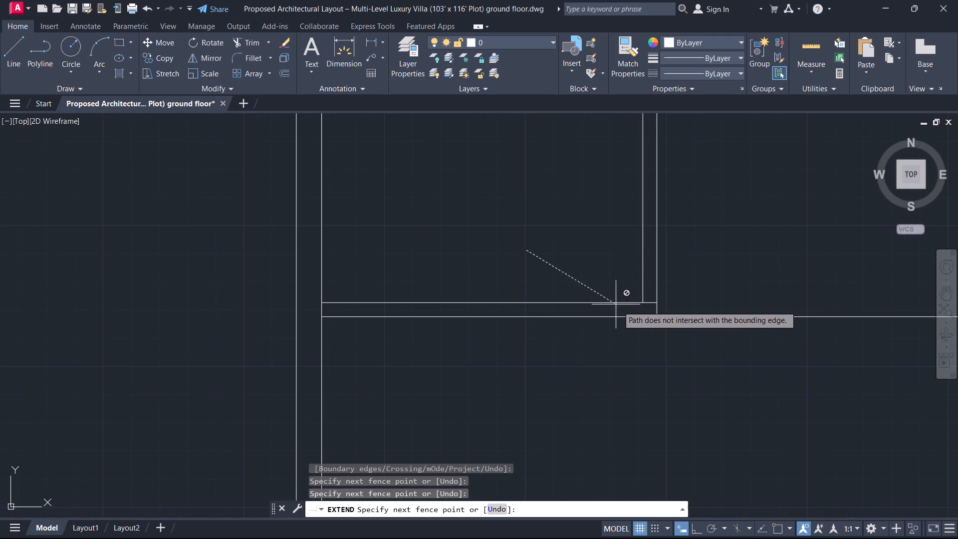
pyautogui.scroll(-3, 625, 309)
pyautogui.moveTo(625, 309); pyautogui.dragTo(190, 349, button='middle')
pyautogui.scroll(2, 190, 347)
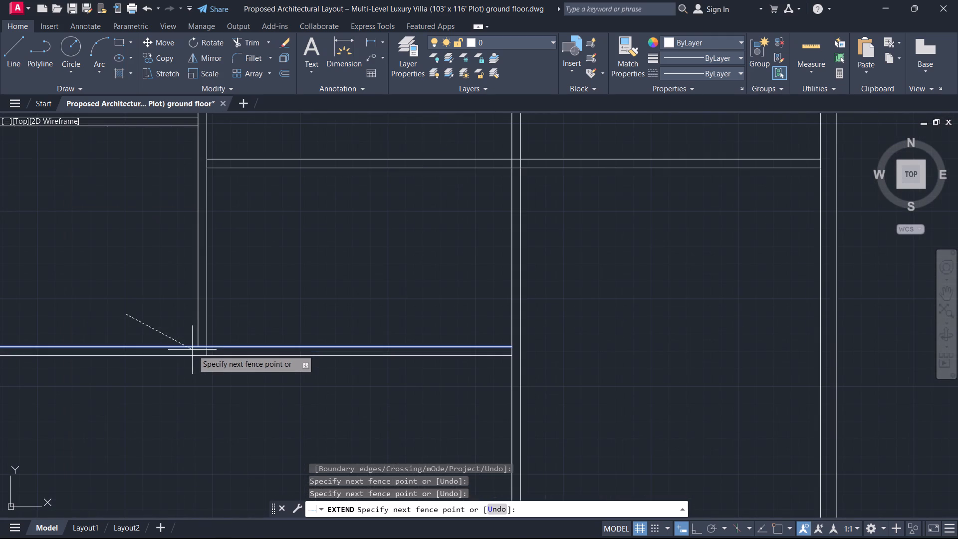
pyautogui.click(192, 350)
pyautogui.press('Escape')
pyautogui.click(350, 289)
pyautogui.press('Escape')
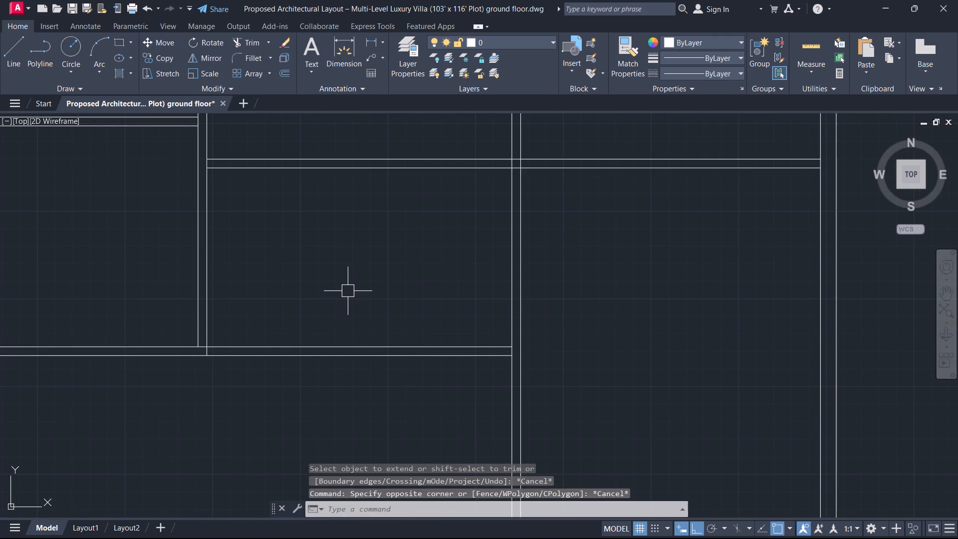
# Extend the same two partition lines through the vertical partition to the inner face of the right outer wall.
pyautogui.write('ex')
pyautogui.press('space')
pyautogui.click(349, 291)
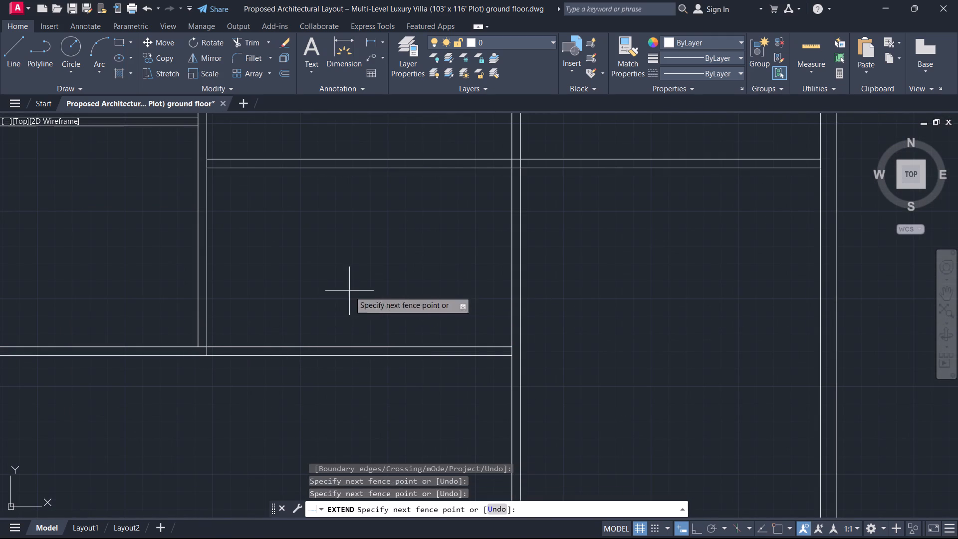
pyautogui.click(342, 370)
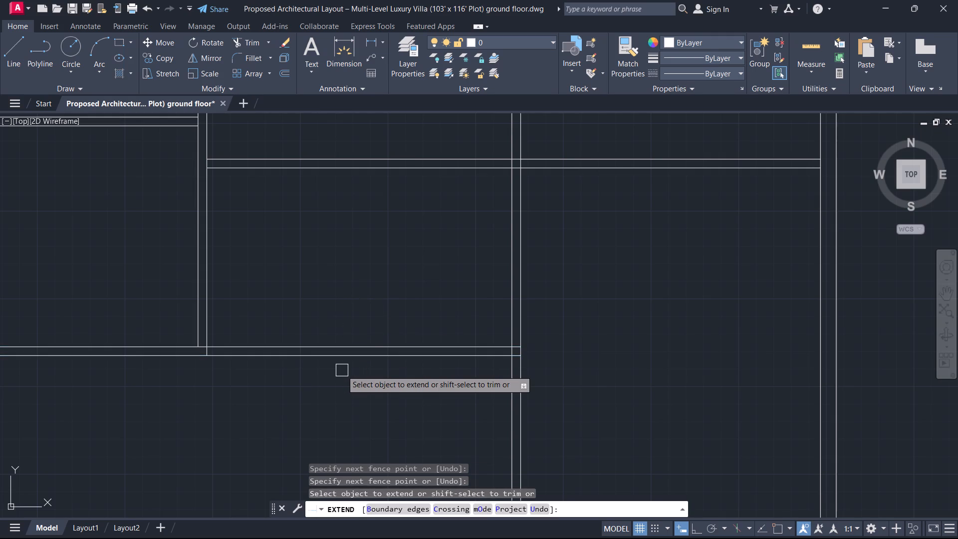
pyautogui.click(383, 273)
pyautogui.click(425, 373)
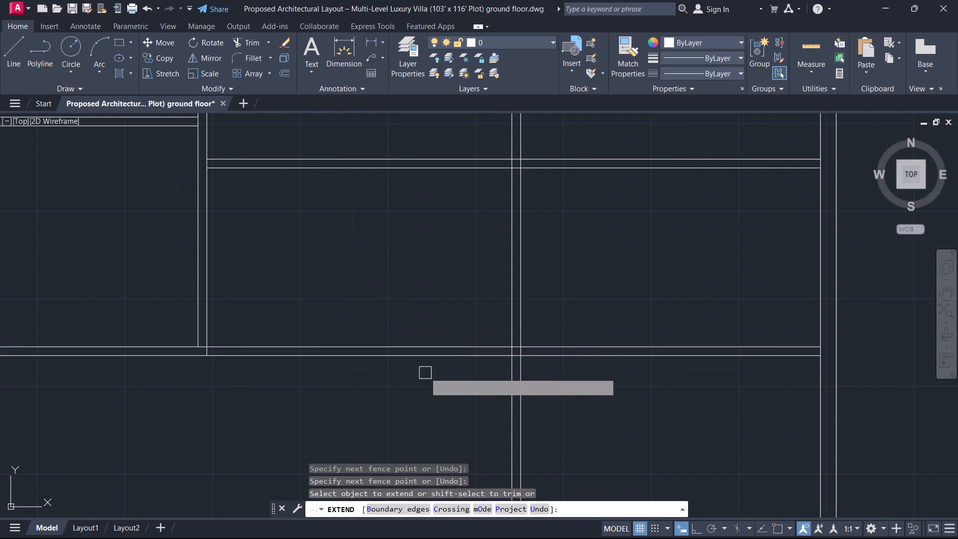
pyautogui.scroll(-1, 522, 256)
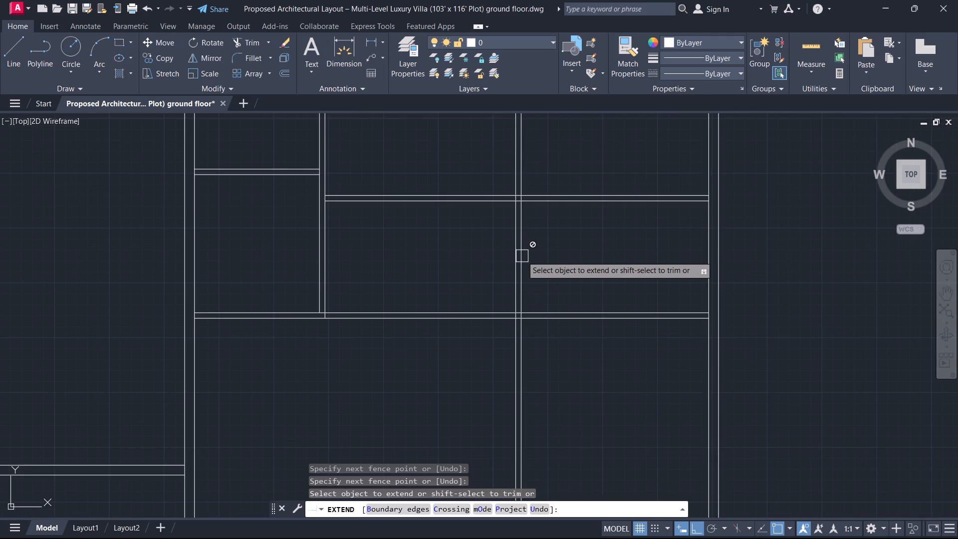
# Examine the right block's layout around the extended partitions and the open area below them.
pyautogui.press('Escape')
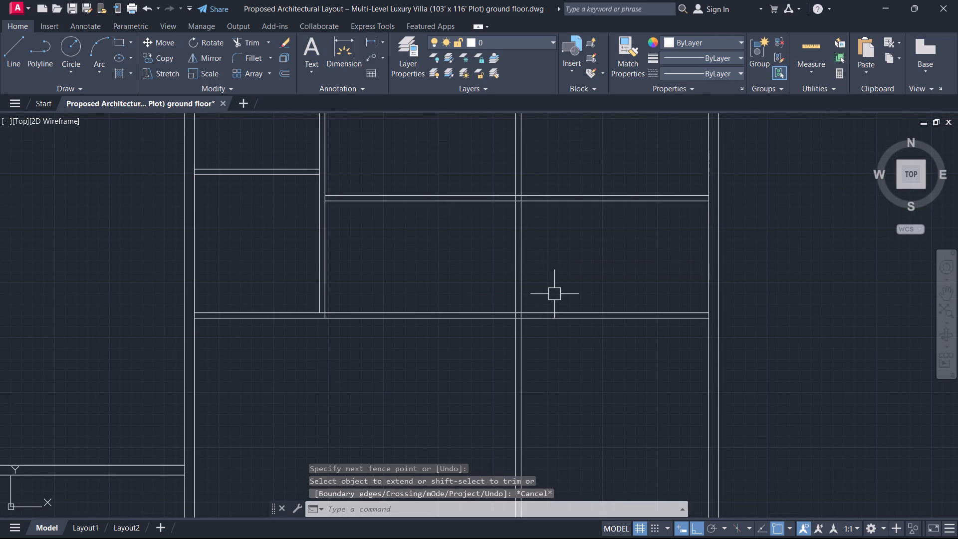
pyautogui.moveTo(554, 295); pyautogui.dragTo(589, 254, button='middle')
pyautogui.scroll(-1, 554, 295)
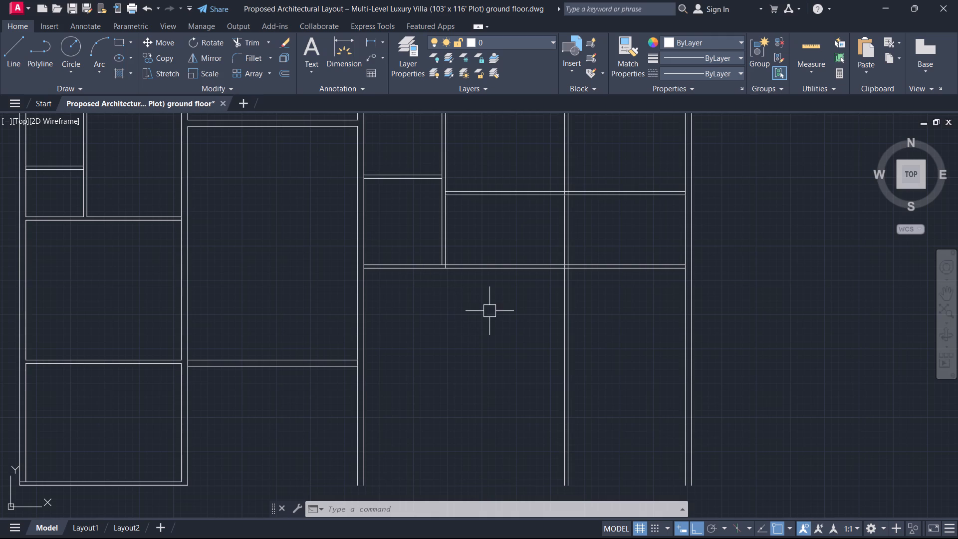
pyautogui.moveTo(498, 290); pyautogui.dragTo(511, 287, button='middle')
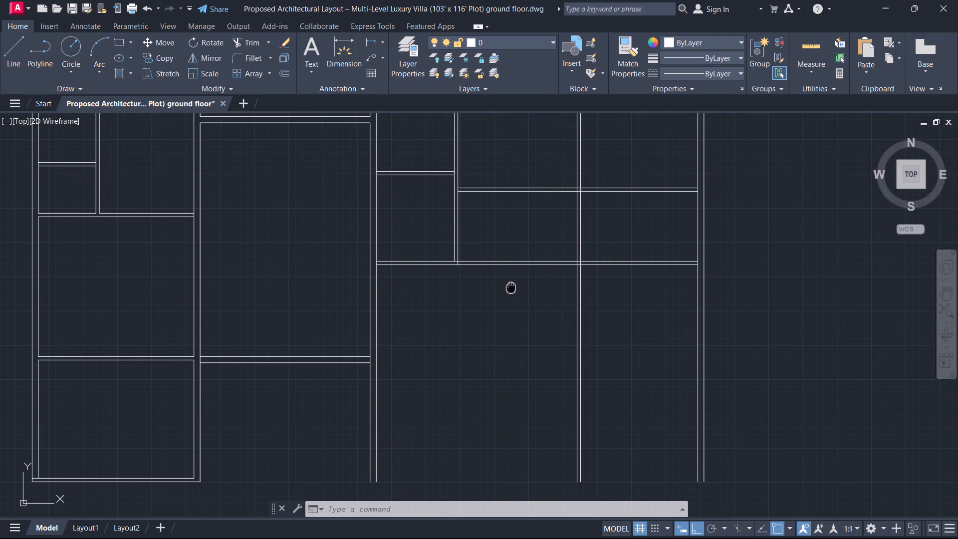
pyautogui.moveTo(511, 287); pyautogui.dragTo(513, 319, button='middle')
pyautogui.scroll(1, 512, 319)
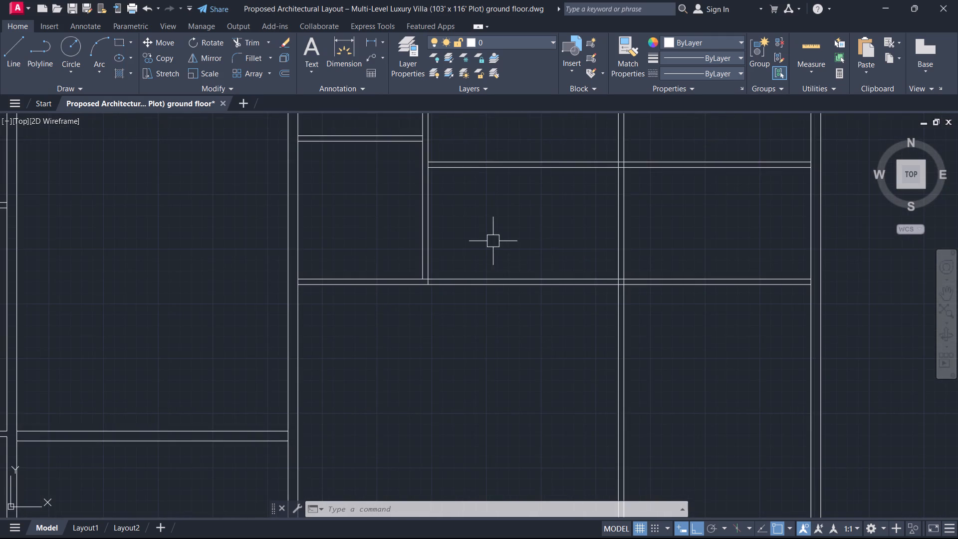
pyautogui.moveTo(493, 241); pyautogui.dragTo(502, 291, button='middle')
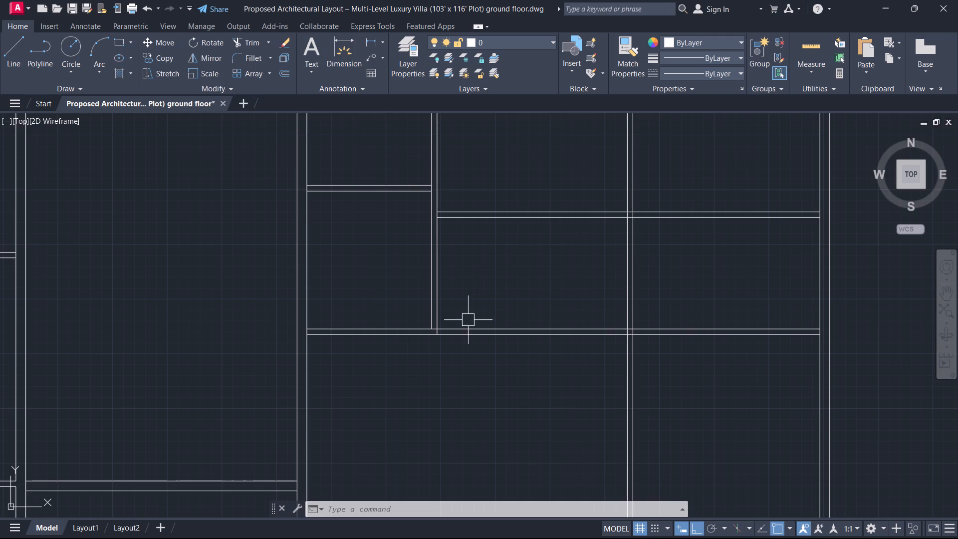
pyautogui.scroll(-1, 486, 346)
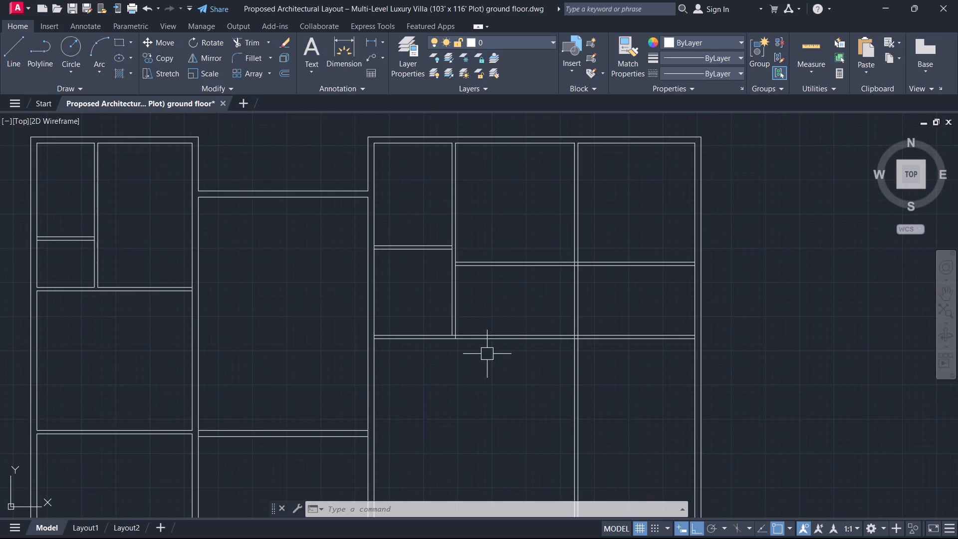
pyautogui.scroll(1, 456, 359)
pyautogui.moveTo(454, 357); pyautogui.dragTo(525, 287, button='middle')
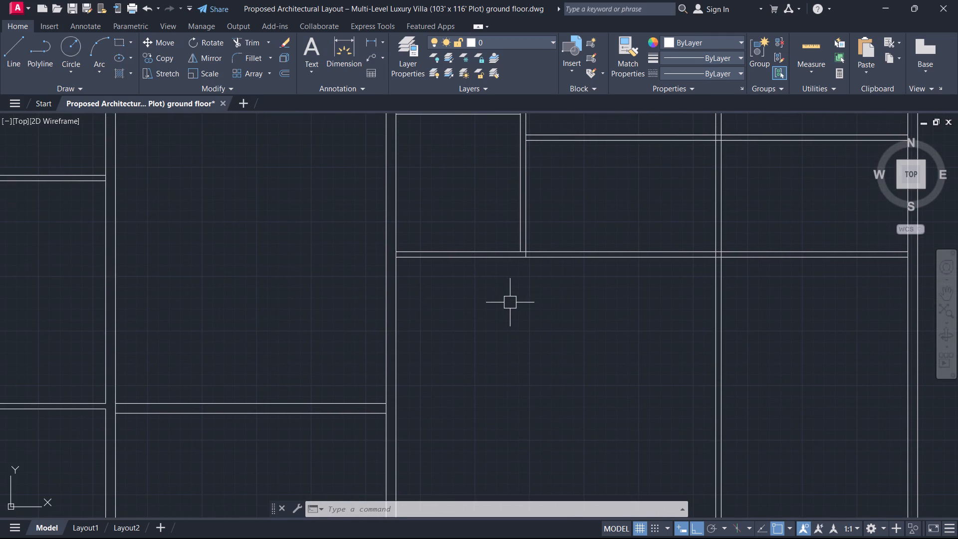
# Offset the inner face of the right block's left wall 14'9" into the block.
pyautogui.write('o 14')
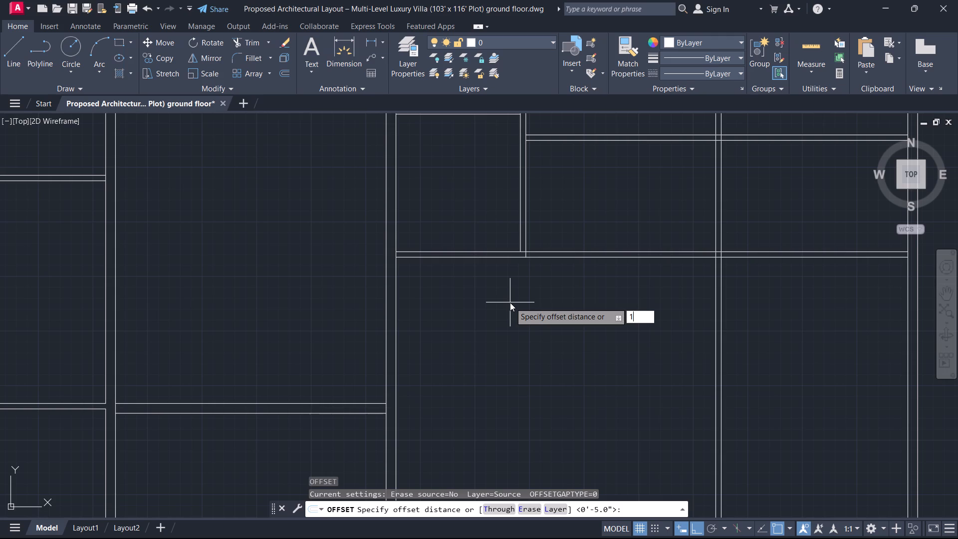
pyautogui.press("'")
pyautogui.press('9')
pyautogui.press('Return')
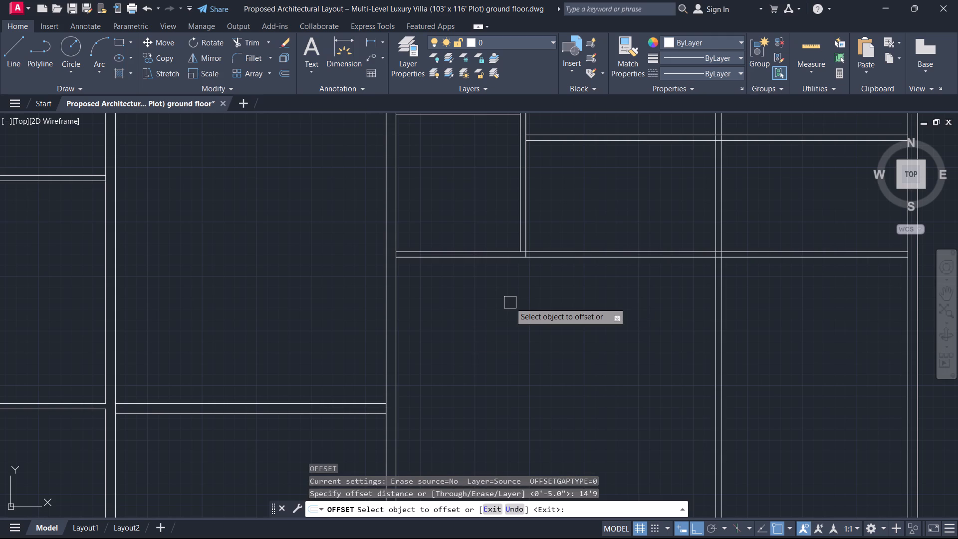
pyautogui.click(395, 296)
pyautogui.click(450, 293)
pyautogui.press('Escape')
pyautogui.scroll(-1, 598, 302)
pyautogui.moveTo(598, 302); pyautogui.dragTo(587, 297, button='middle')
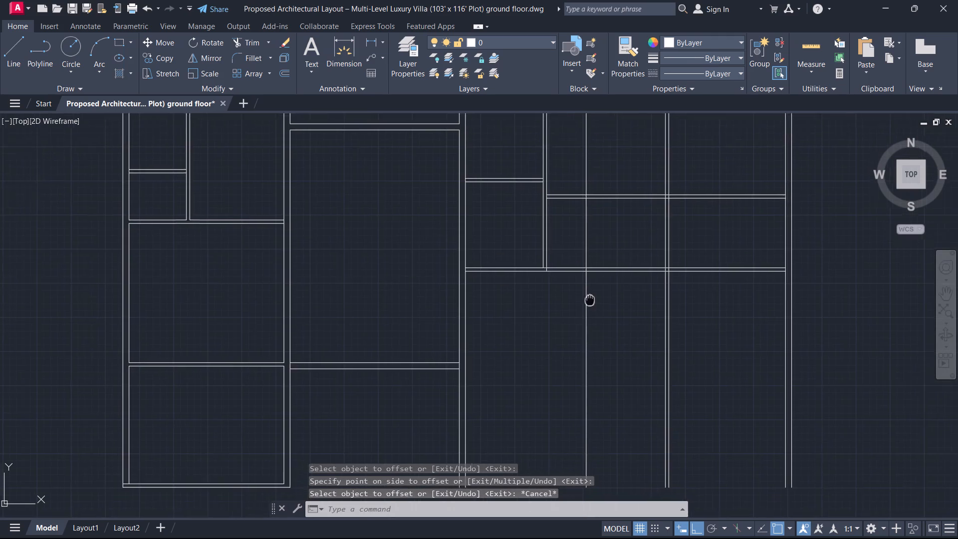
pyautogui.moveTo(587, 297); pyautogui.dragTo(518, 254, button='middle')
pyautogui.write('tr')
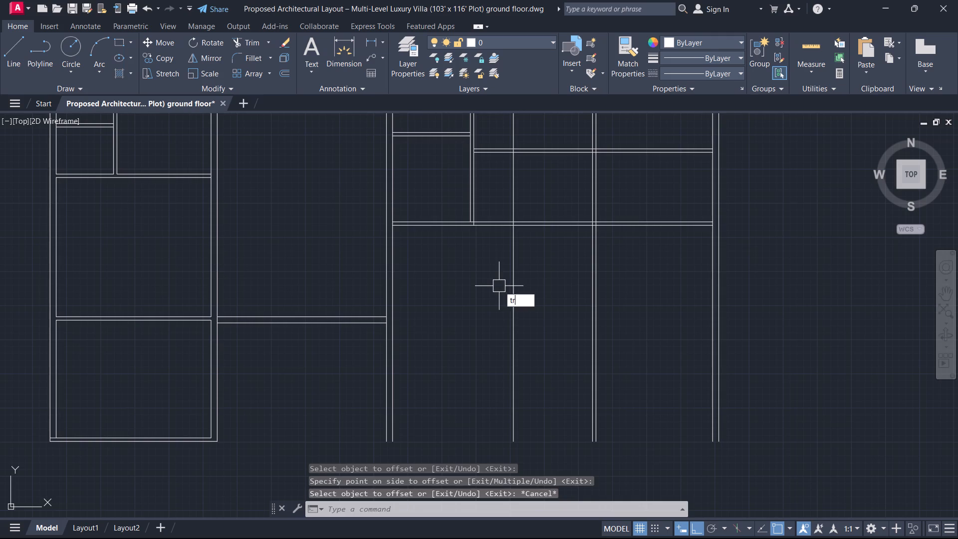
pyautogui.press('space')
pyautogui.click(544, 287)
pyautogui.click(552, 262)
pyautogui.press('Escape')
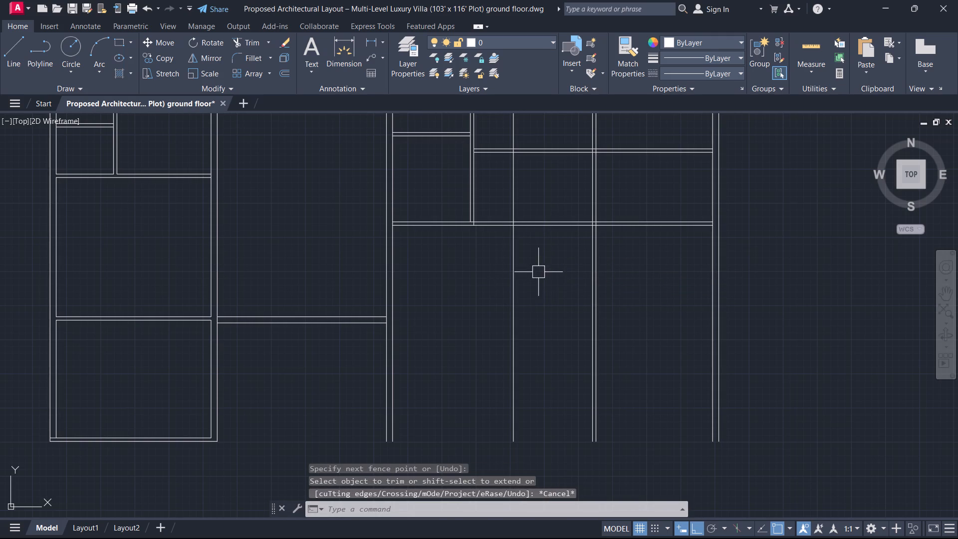
# Trim both horizontal partitions between the narrow bay's vertical partition and the new vertical line, opening a passage.
pyautogui.press('space')
pyautogui.click(489, 257)
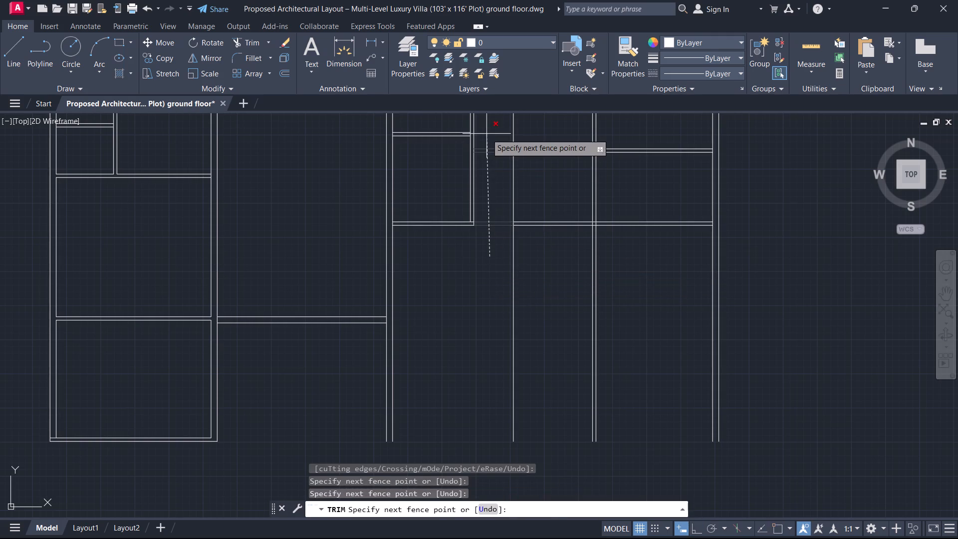
pyautogui.click(486, 134)
pyautogui.press('Escape')
# Offset the new vertical line 5" to the right to form a partition beside the passage.
pyautogui.write('o 5')
pyautogui.press('Return')
pyautogui.click(512, 255)
pyautogui.click(541, 272)
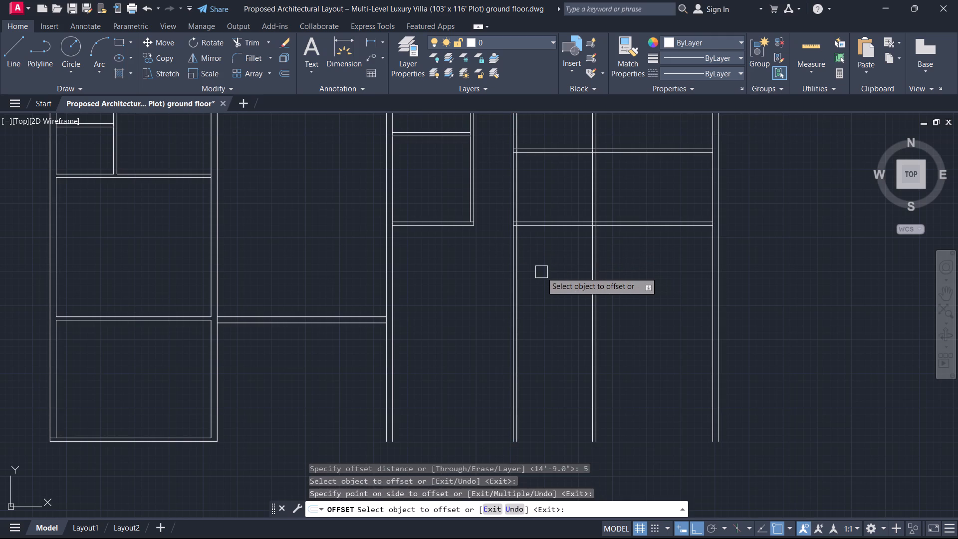
pyautogui.press('Escape')
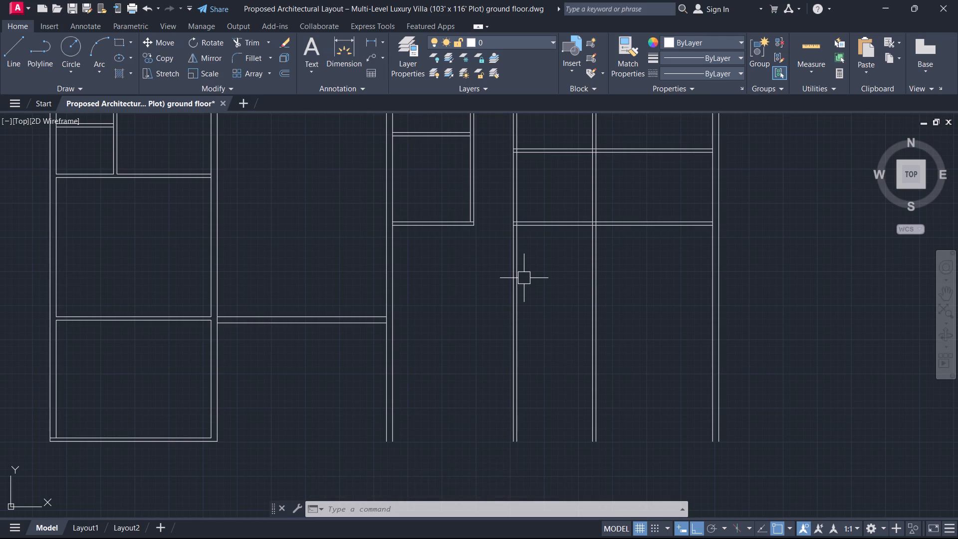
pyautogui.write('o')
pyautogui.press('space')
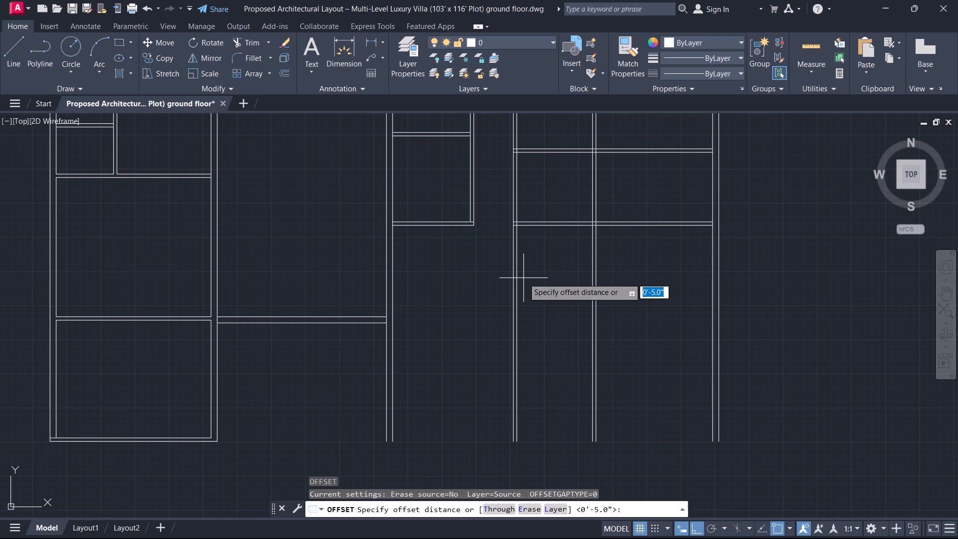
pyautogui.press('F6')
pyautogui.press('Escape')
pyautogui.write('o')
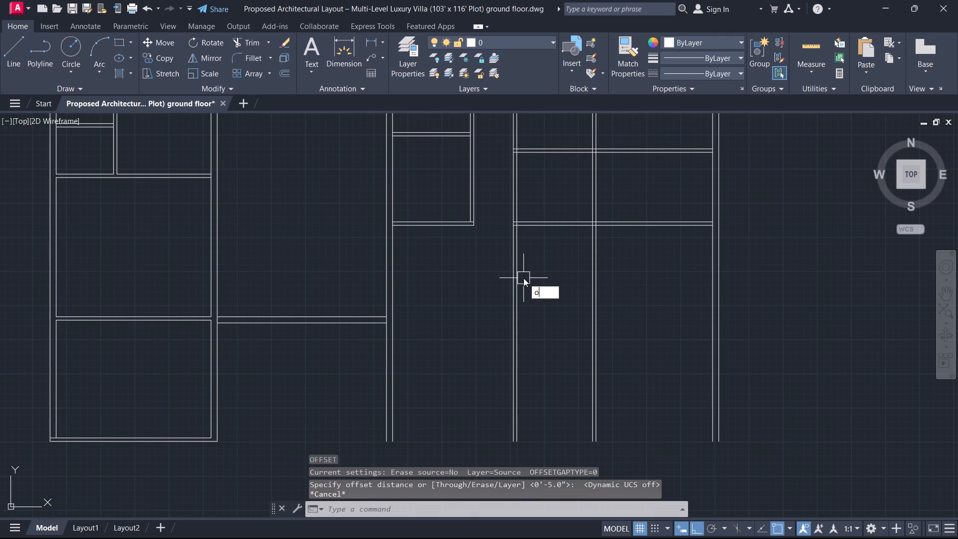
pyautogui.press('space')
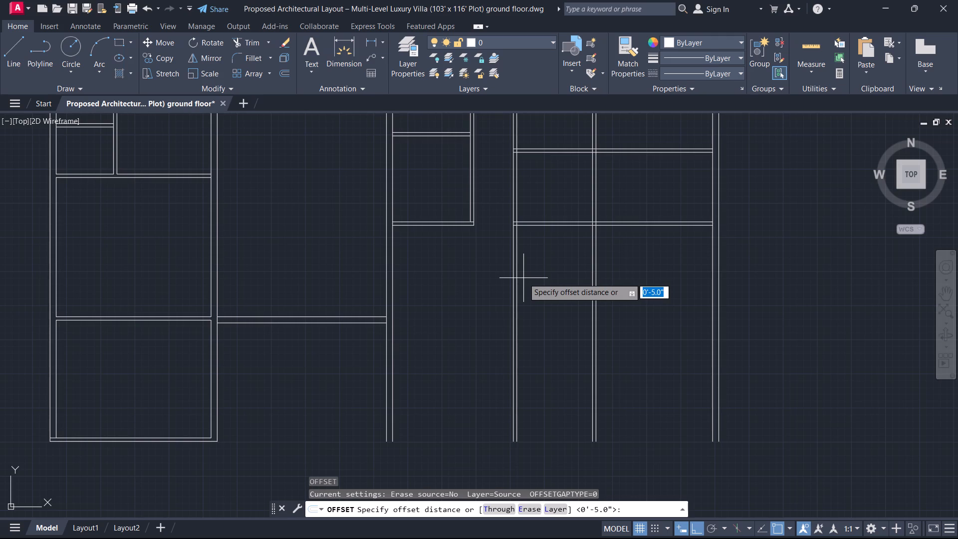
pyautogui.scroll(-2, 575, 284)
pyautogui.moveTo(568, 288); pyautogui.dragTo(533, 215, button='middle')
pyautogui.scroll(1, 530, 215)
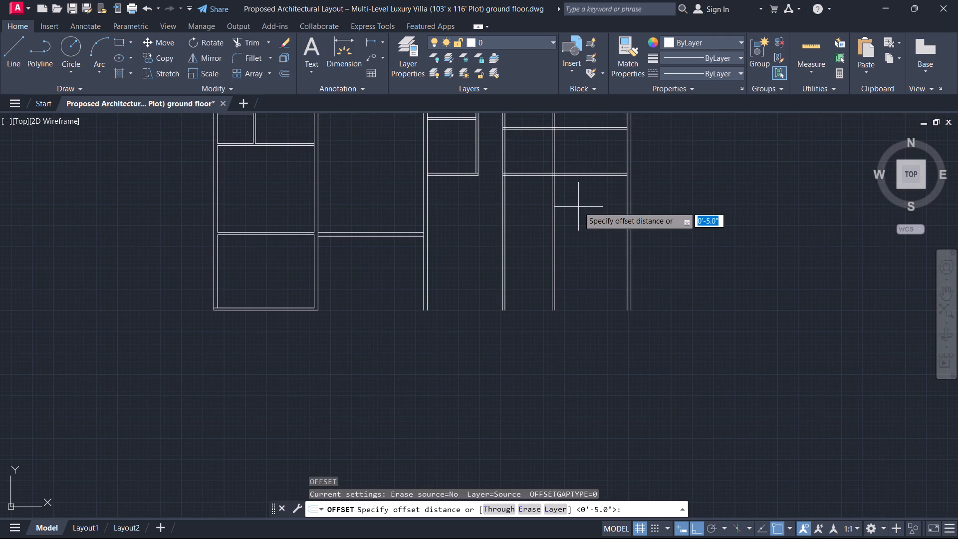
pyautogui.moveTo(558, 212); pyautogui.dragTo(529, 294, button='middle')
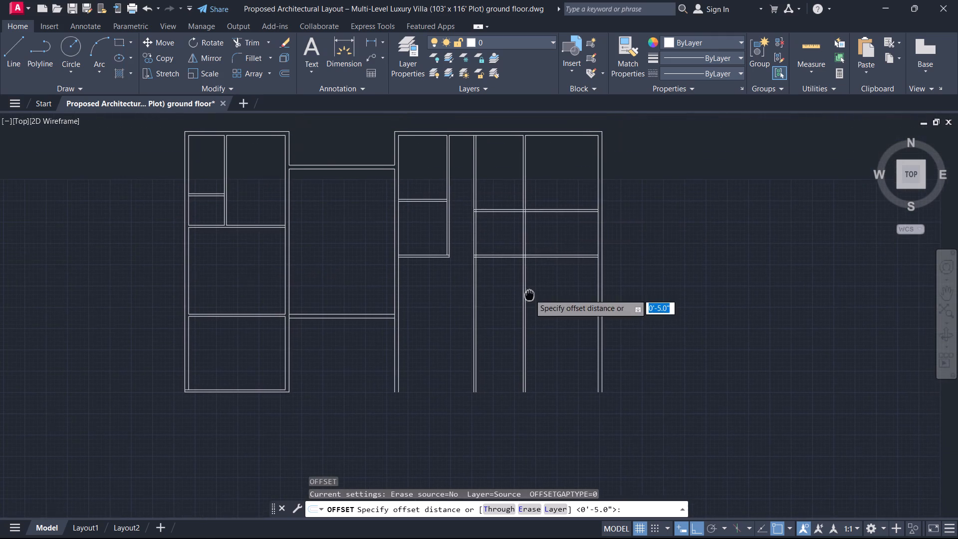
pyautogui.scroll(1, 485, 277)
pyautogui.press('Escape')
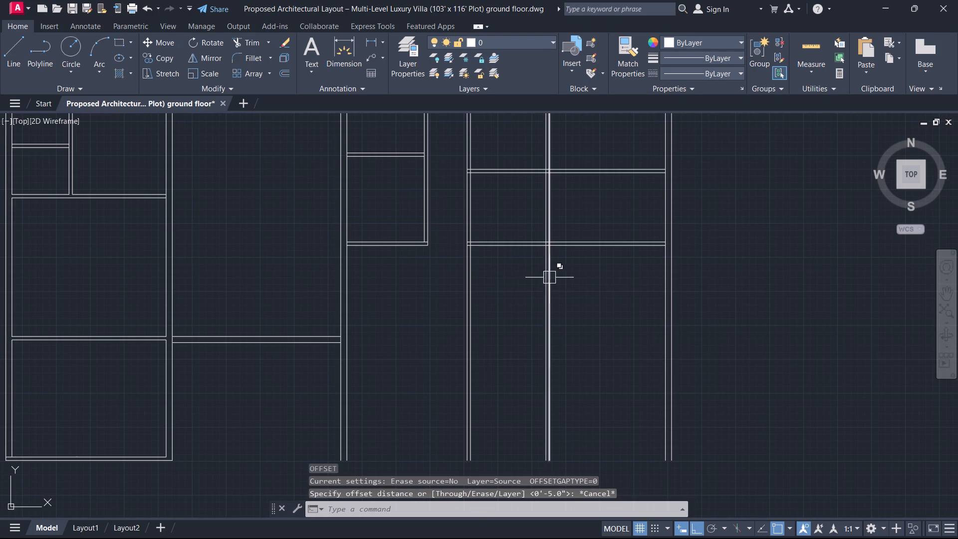
# Trim both lines of the vertical partition between the passage and right outer wall below the lower horizontal partition.
pyautogui.write('tr')
pyautogui.press('space')
pyautogui.click(581, 294)
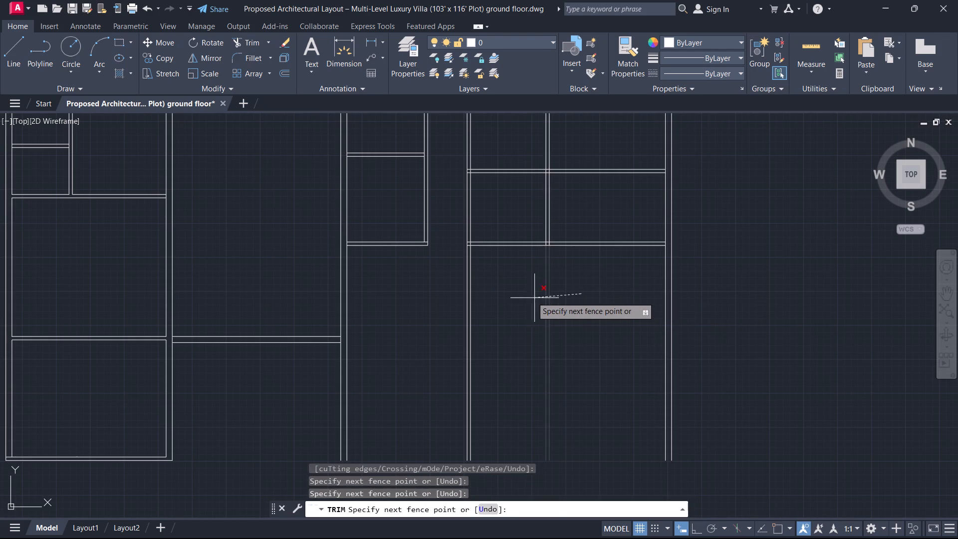
pyautogui.click(530, 295)
pyautogui.press('Escape')
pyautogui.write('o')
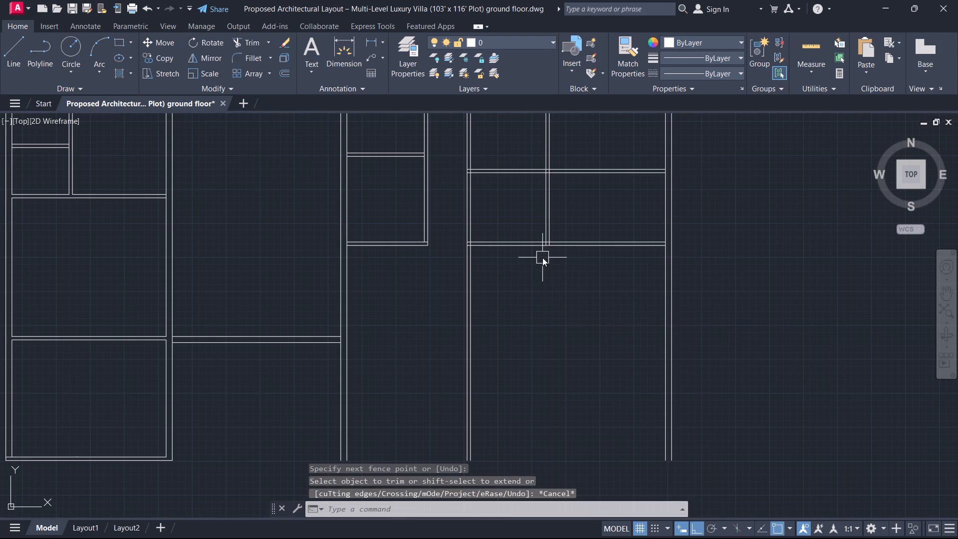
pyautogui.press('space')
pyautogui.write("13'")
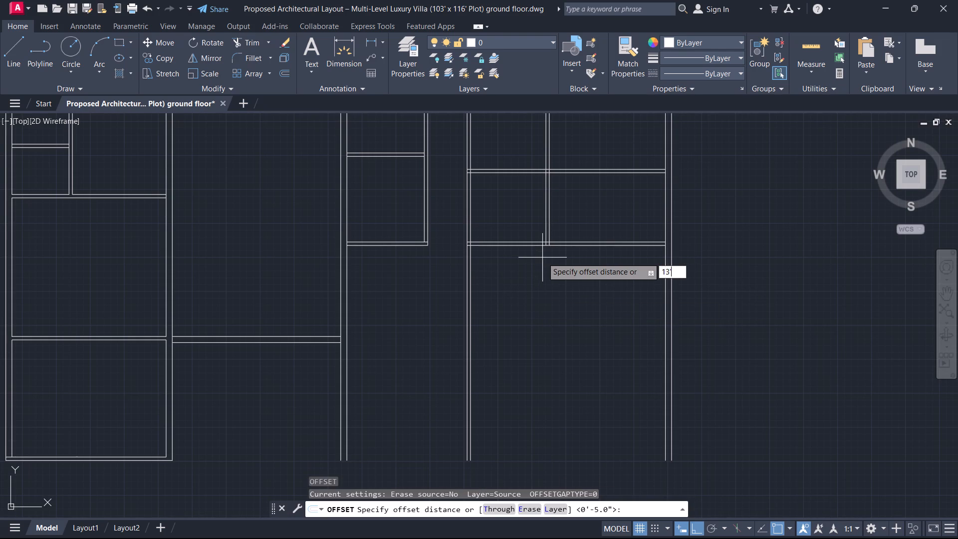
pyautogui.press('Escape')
# Offset the right face of the passage partition 17'6" toward the right outer wall.
pyautogui.write("o 17'6")
pyautogui.press('Return')
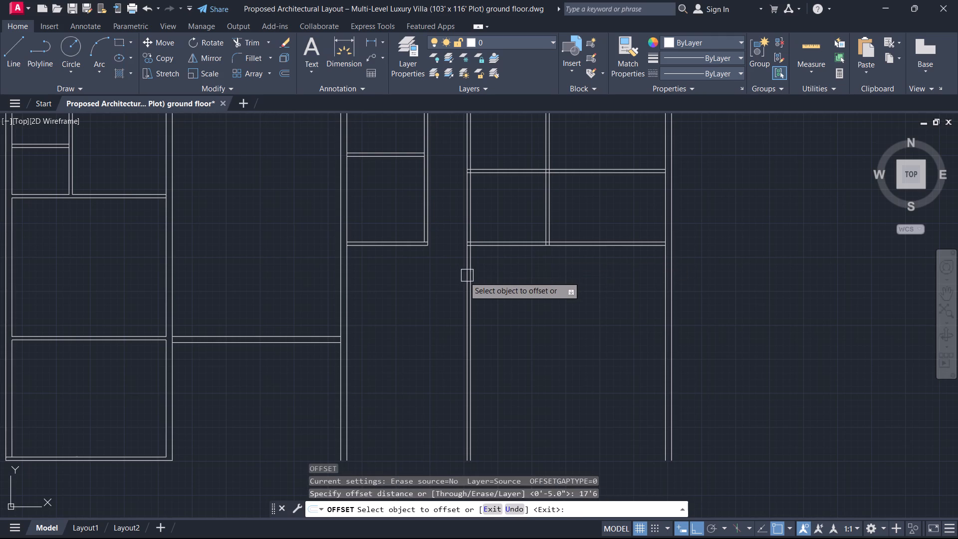
pyautogui.click(475, 281)
pyautogui.click(513, 277)
pyautogui.press('Escape')
# Trim the 17'6" offset line where it passes between the two lines of the lower horizontal partition.
pyautogui.scroll(3, 656, 226)
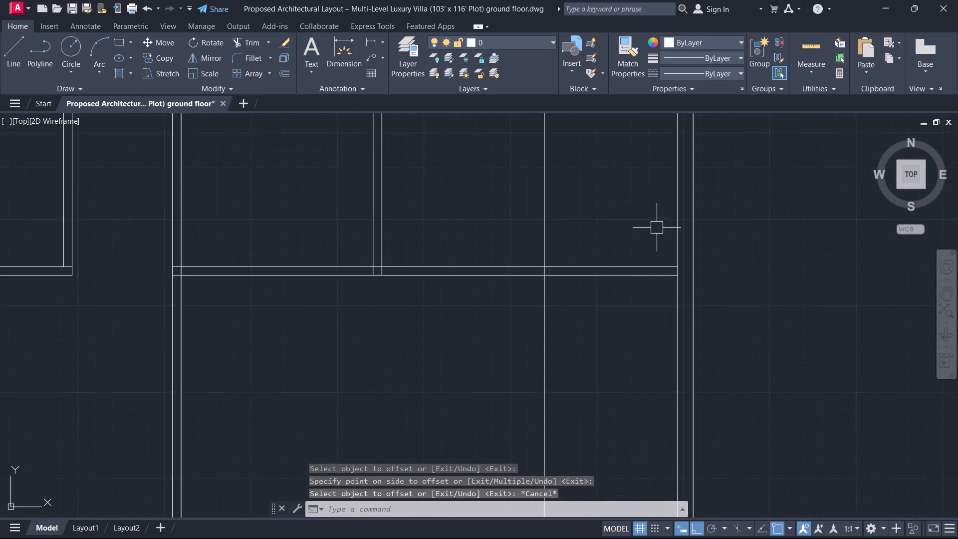
pyautogui.press('t')
pyautogui.press('r')
pyautogui.press('space')
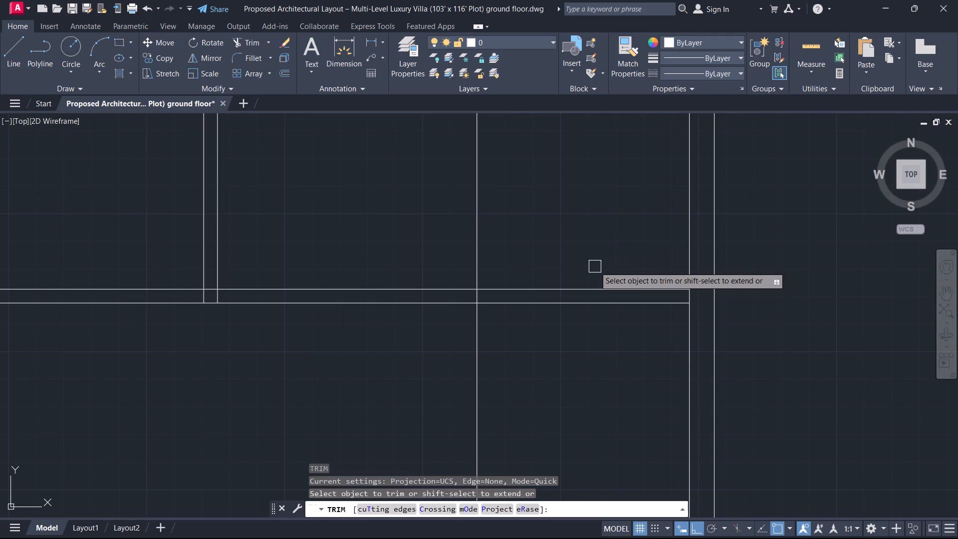
pyautogui.scroll(2, 587, 264)
pyautogui.moveTo(319, 347); pyautogui.dragTo(313, 347)
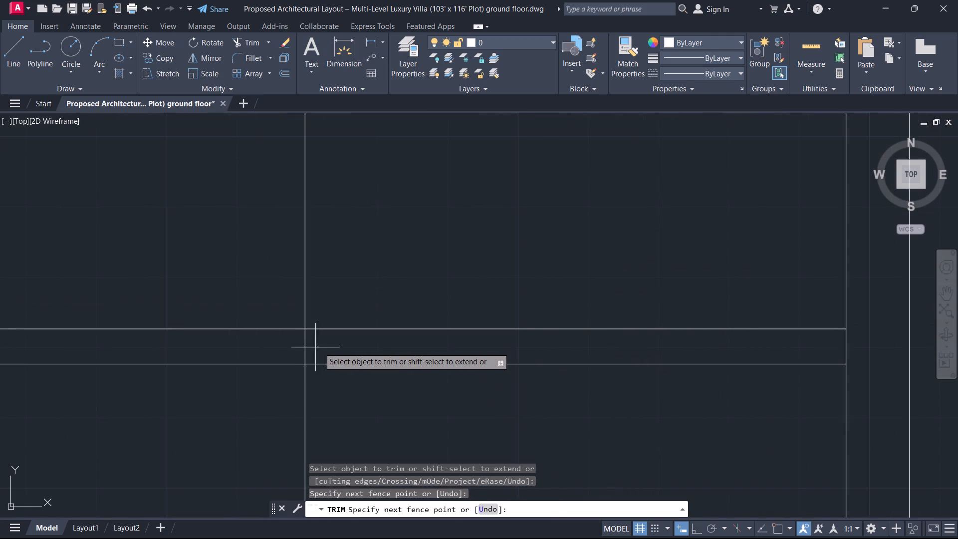
pyautogui.click(293, 348)
pyautogui.press('Escape')
# Examine the right block's upper rooms, where the horizontal partitions meet the vertical partitions and the newly offset line.
pyautogui.scroll(-2, 356, 288)
pyautogui.moveTo(370, 281); pyautogui.dragTo(471, 273, button='middle')
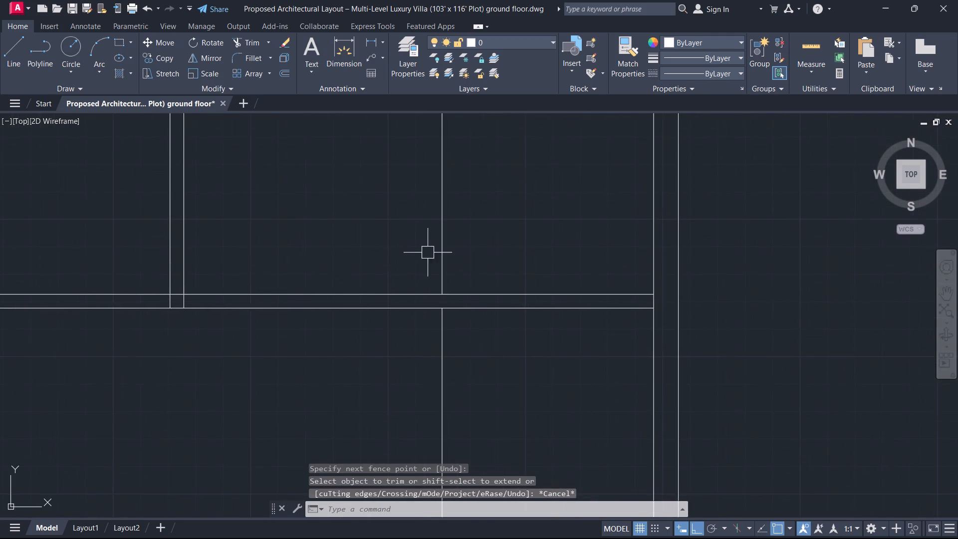
pyautogui.scroll(-2, 413, 252)
pyautogui.moveTo(408, 252); pyautogui.dragTo(417, 280, button='middle')
pyautogui.scroll(1, 304, 171)
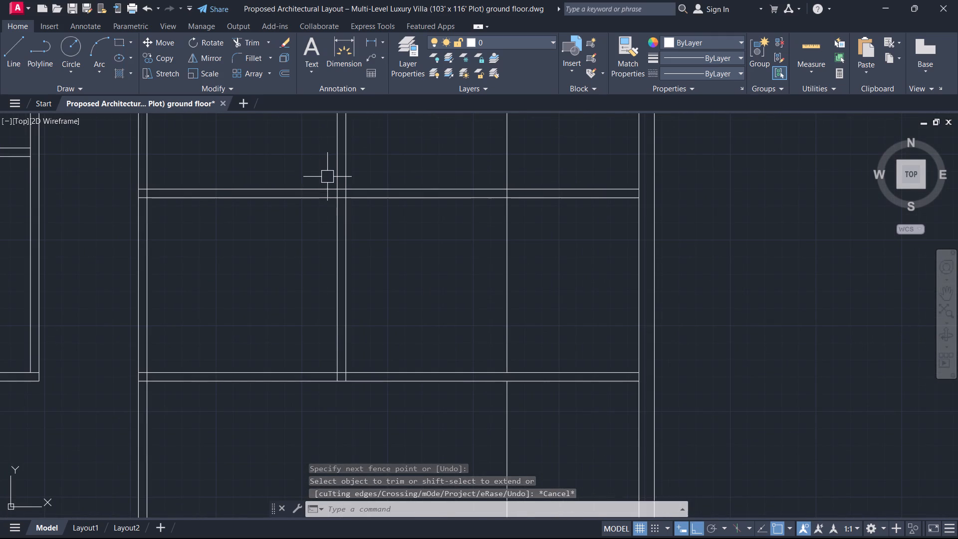
pyautogui.scroll(-1, 328, 179)
pyautogui.moveTo(328, 179); pyautogui.dragTo(339, 309, button='middle')
pyautogui.scroll(-2, 339, 309)
pyautogui.scroll(1, 341, 306)
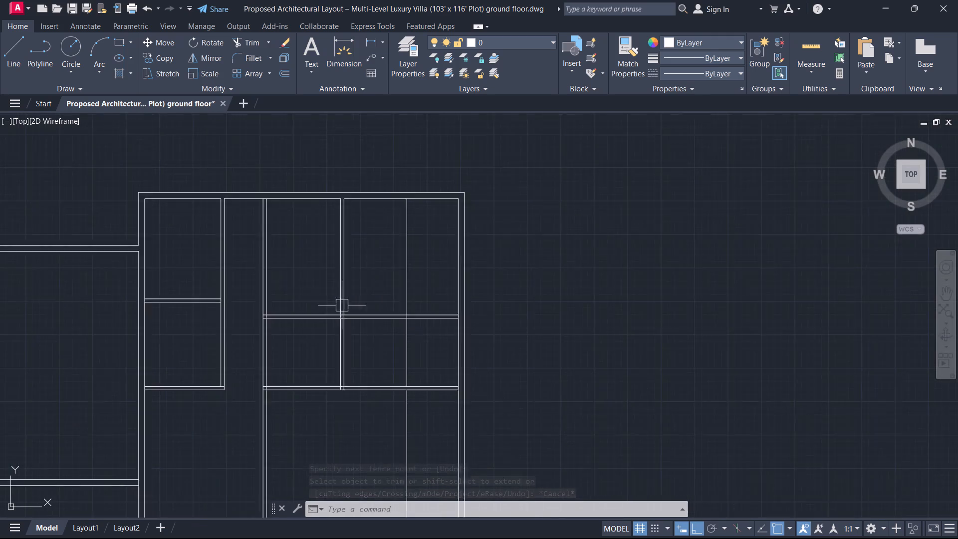
pyautogui.scroll(1, 344, 303)
pyautogui.moveTo(346, 300); pyautogui.dragTo(363, 277, button='middle')
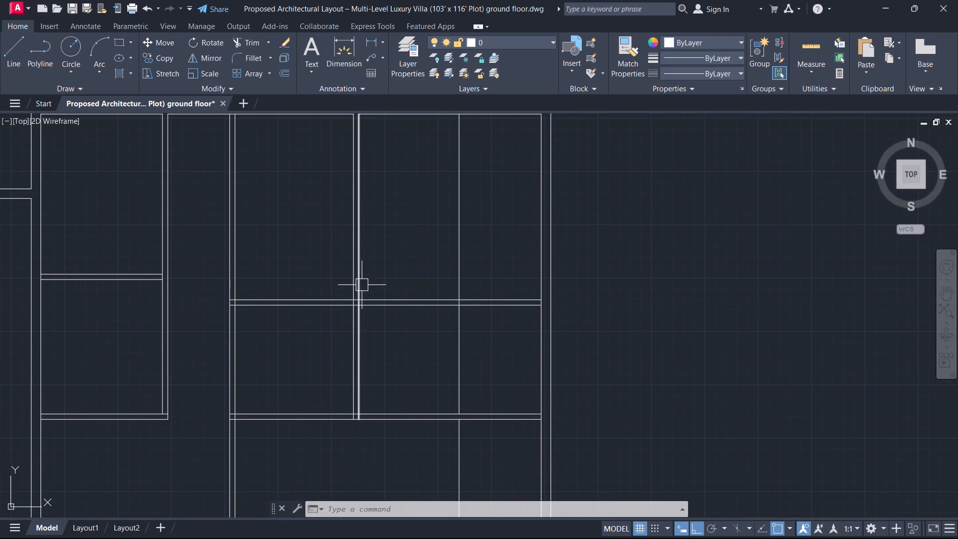
pyautogui.scroll(1, 347, 317)
pyautogui.scroll(-1, 371, 326)
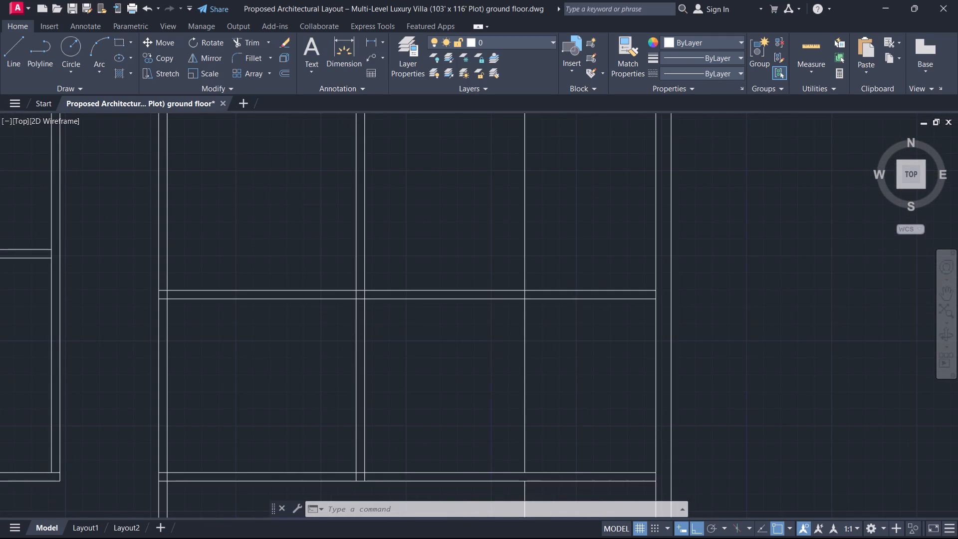
# Trim the 17'6" offset line between the upper and lower horizontal partitions of the right block.
pyautogui.scroll(-1, 370, 326)
pyautogui.write('tr')
pyautogui.press('space')
pyautogui.click(458, 359)
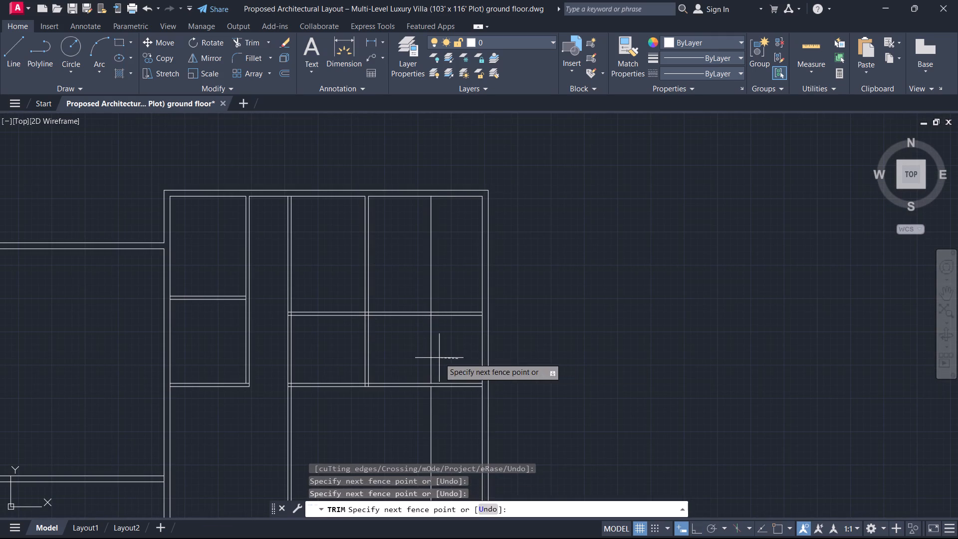
pyautogui.press('Escape')
pyautogui.press('space')
pyautogui.moveTo(439, 357); pyautogui.dragTo(434, 355)
pyautogui.click(413, 352)
pyautogui.press('Escape')
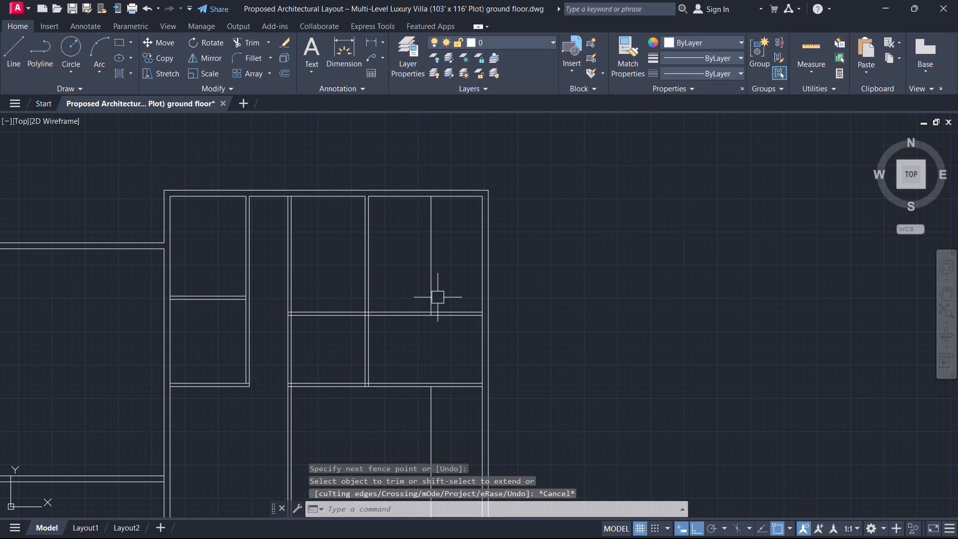
# Erase the remaining piece of the 17'6" offset line in the upper-right room.
pyautogui.moveTo(439, 281); pyautogui.dragTo(431, 277)
pyautogui.click(413, 260)
pyautogui.press('Delete')
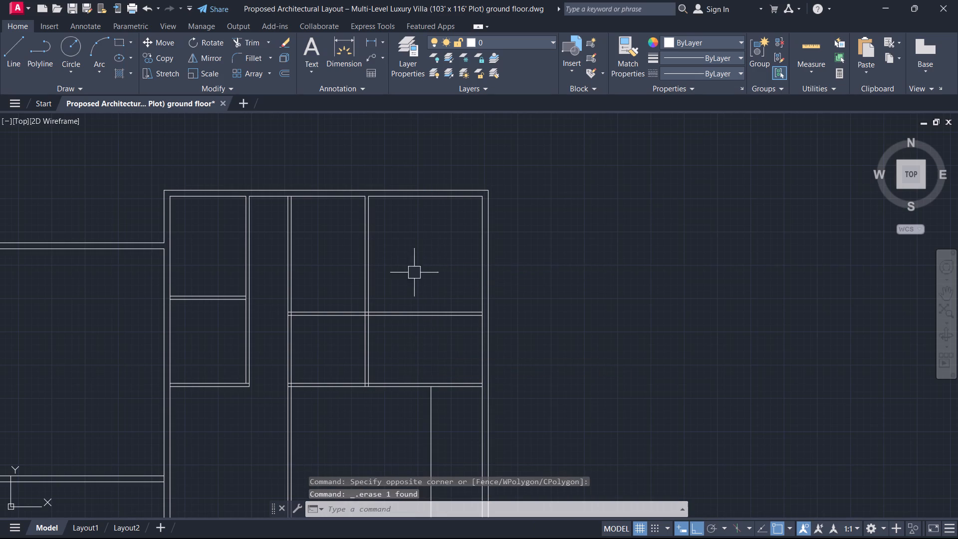
# Offset the right face of the passage partition 6'5" toward the right outer wall.
pyautogui.moveTo(348, 338); pyautogui.dragTo(404, 325, button='middle')
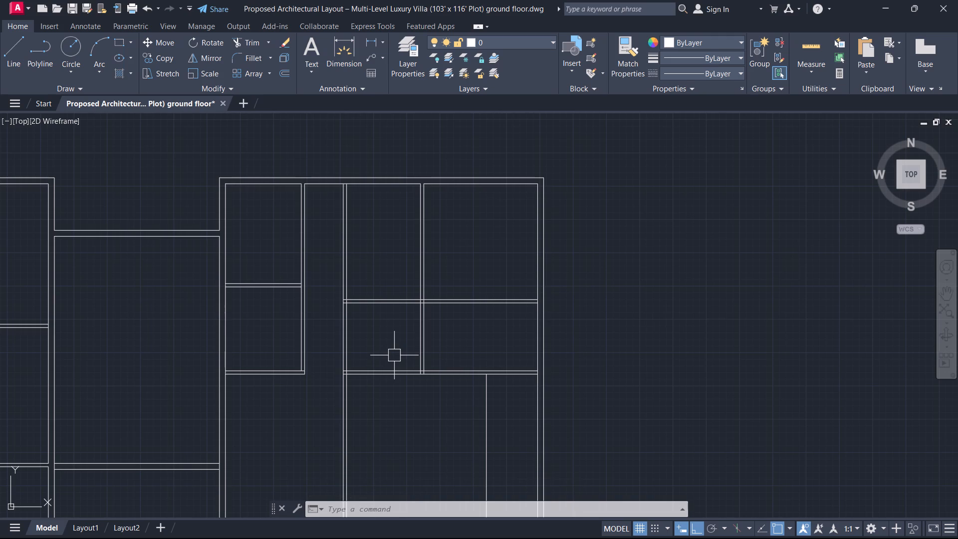
pyautogui.write('o')
pyautogui.press('space')
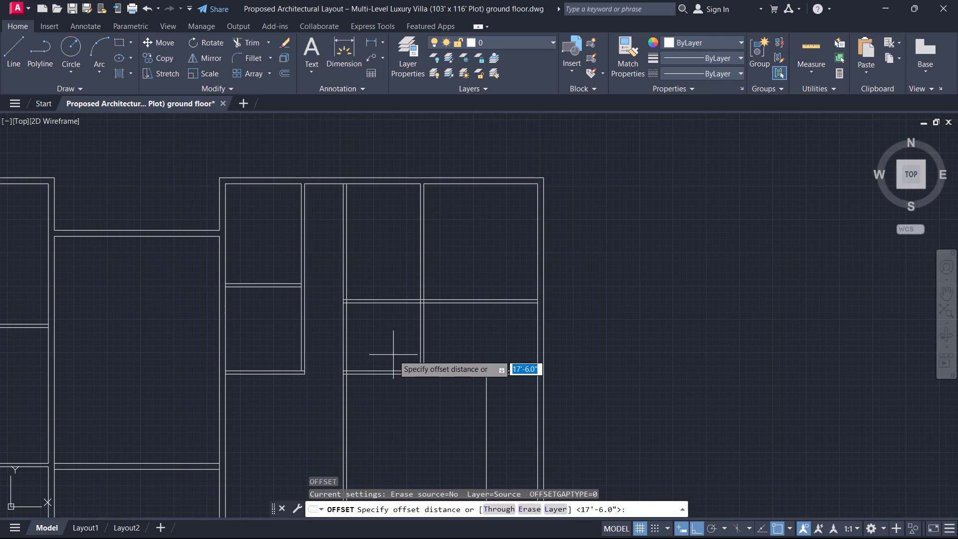
pyautogui.write("6'")
pyautogui.press('5')
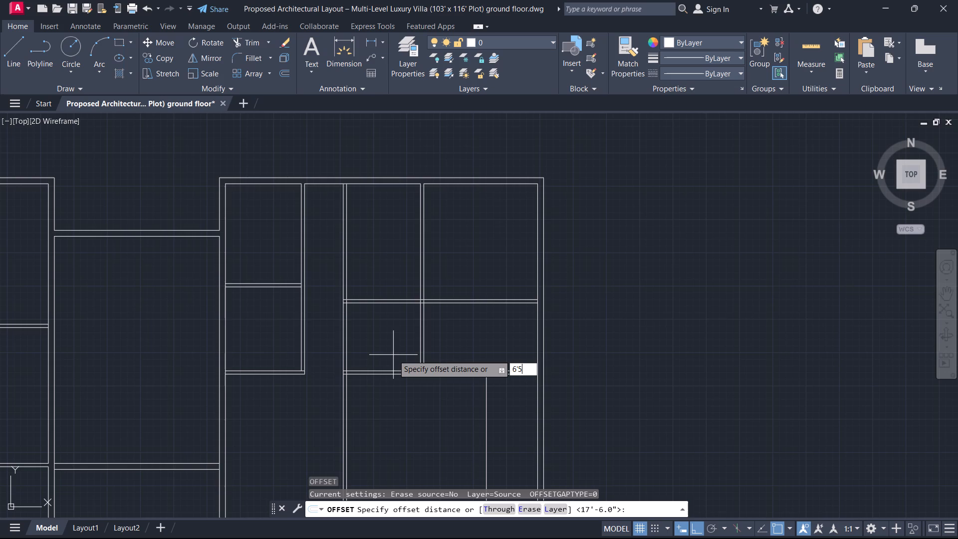
pyautogui.press('Return')
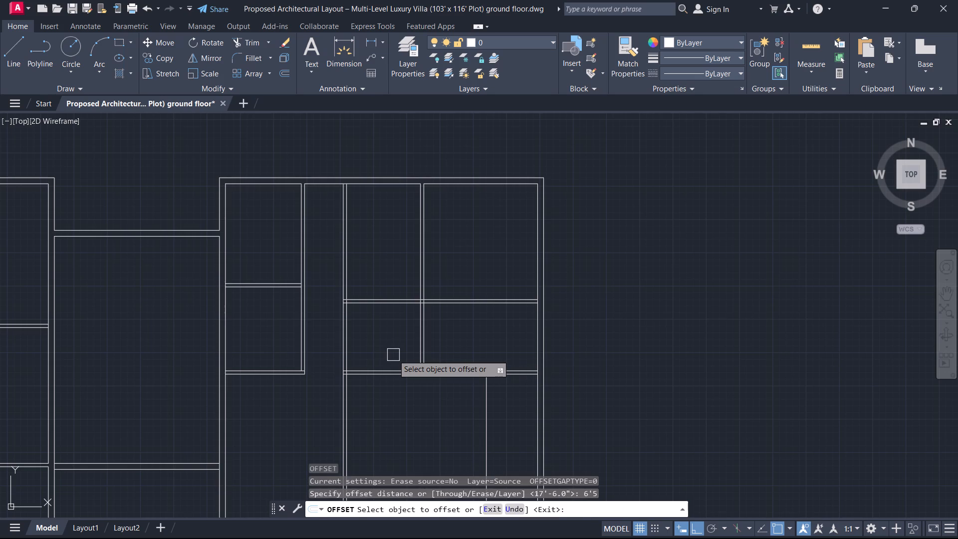
pyautogui.scroll(2, 326, 328)
pyautogui.click(358, 349)
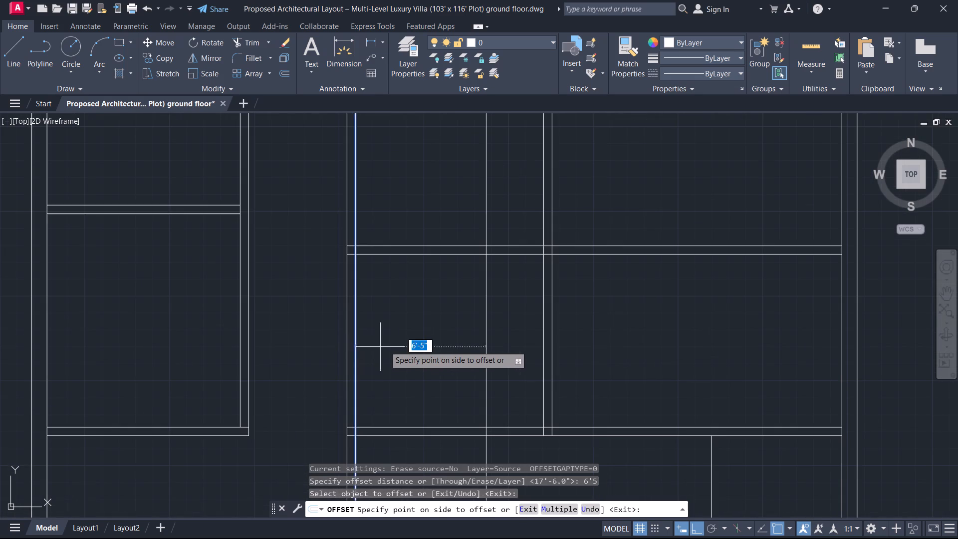
pyautogui.click(421, 341)
pyautogui.rightClick(421, 341)
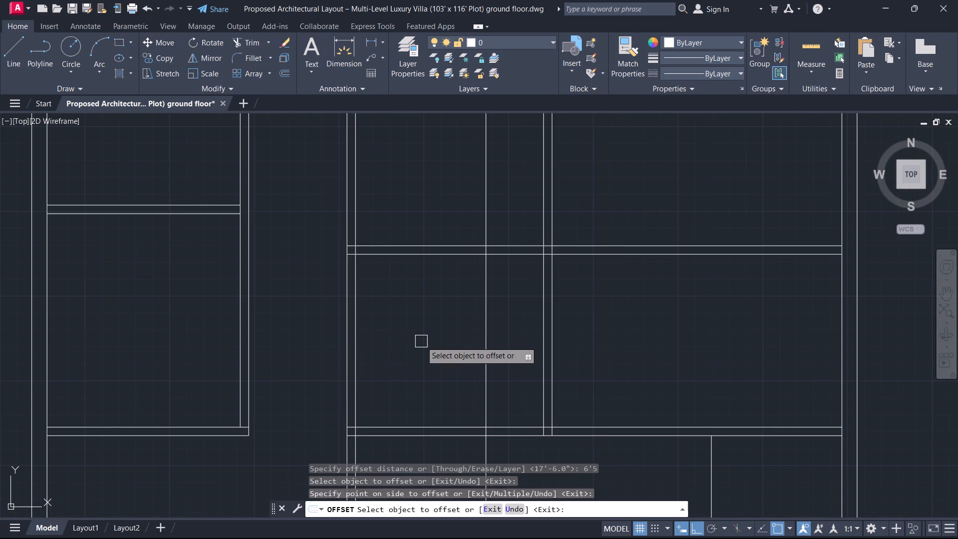
pyautogui.click(487, 364)
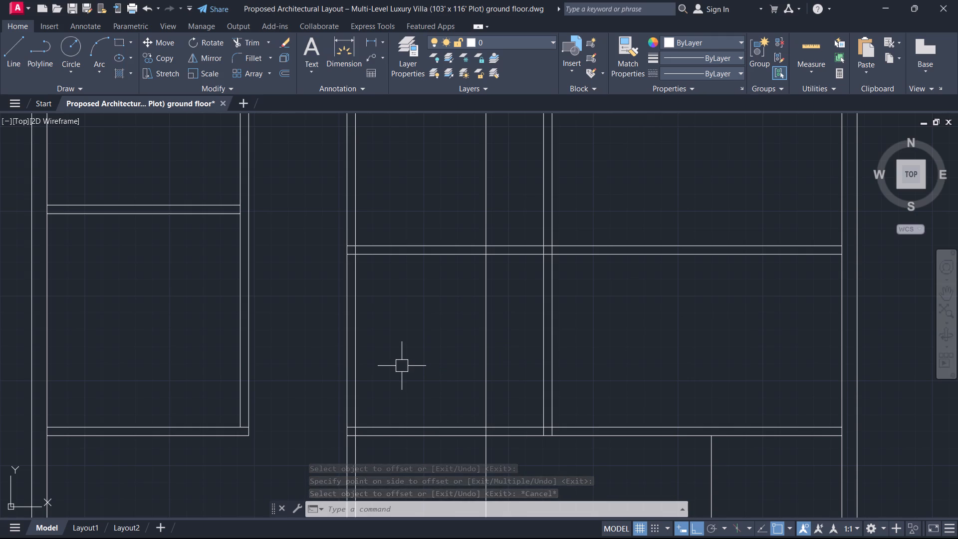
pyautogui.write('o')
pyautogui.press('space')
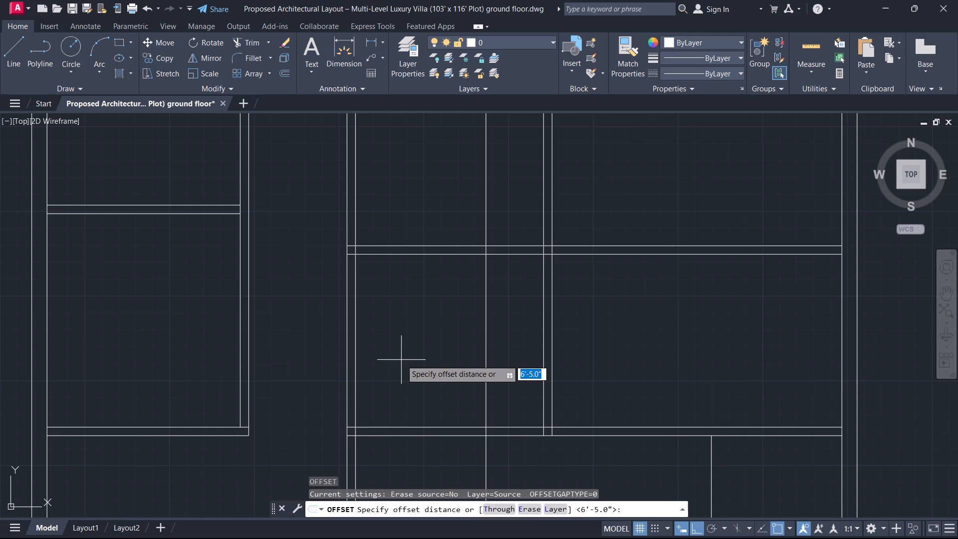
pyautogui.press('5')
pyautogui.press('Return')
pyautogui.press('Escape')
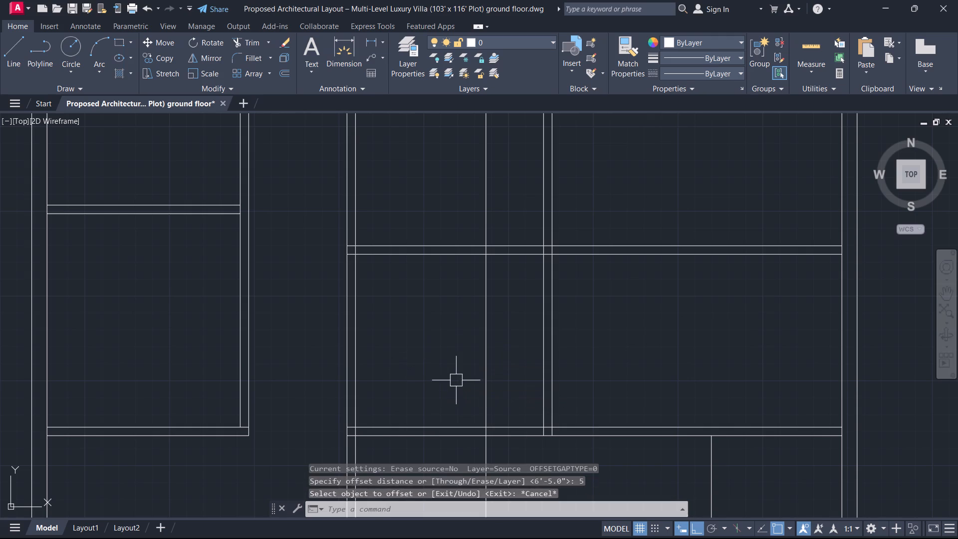
# Trim the 6'5" offset line where it passes between the two lines of the upper and lower horizontal partitions.
pyautogui.scroll(1, 495, 260)
pyautogui.press('r')
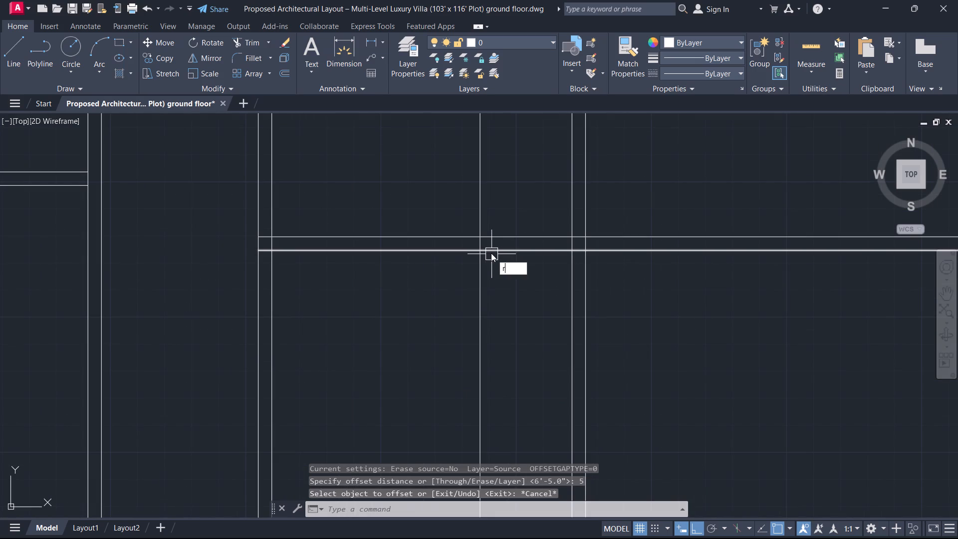
pyautogui.press('t')
pyautogui.press('Escape')
pyautogui.write('tr')
pyautogui.press('space')
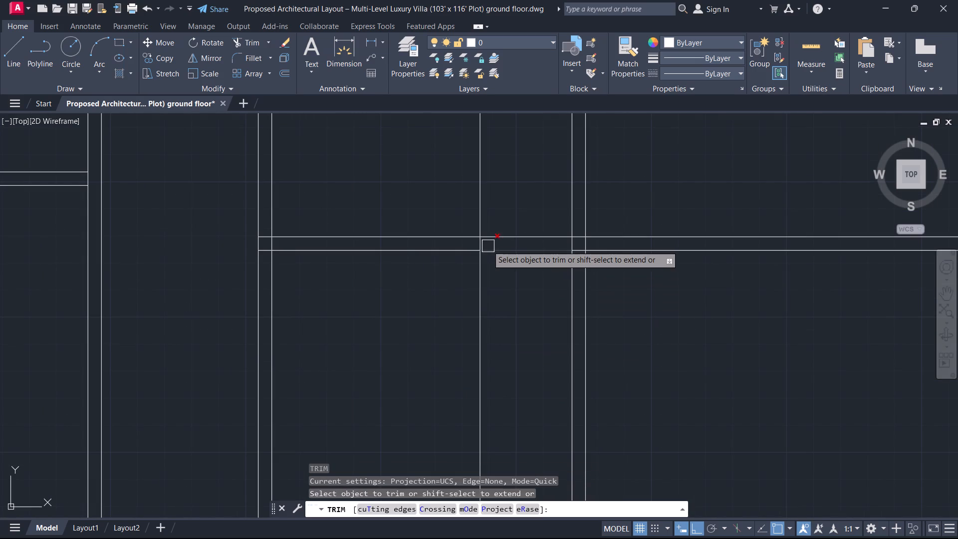
pyautogui.scroll(2, 487, 246)
pyautogui.click(486, 245)
pyautogui.click(442, 248)
pyautogui.scroll(2, 477, 324)
pyautogui.scroll(-3, 476, 325)
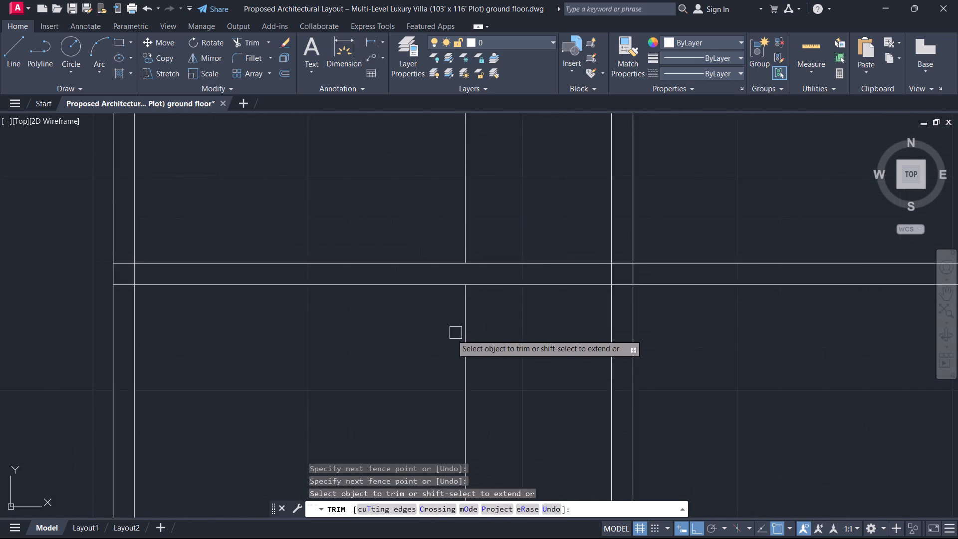
pyautogui.scroll(-2, 450, 335)
pyautogui.moveTo(419, 355); pyautogui.dragTo(461, 160, button='middle')
pyautogui.scroll(3, 490, 222)
pyautogui.moveTo(520, 297); pyautogui.dragTo(534, 233, button='middle')
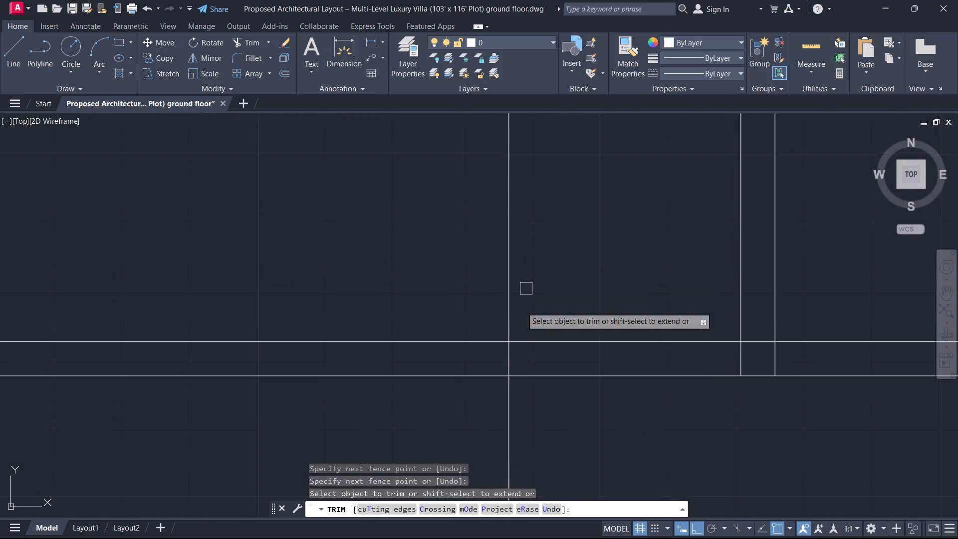
pyautogui.moveTo(526, 359); pyautogui.dragTo(520, 357)
pyautogui.click(455, 357)
pyautogui.press('Escape')
# Erase the pieces of the 6'5" offset line above the upper and below the lower horizontal partition.
pyautogui.scroll(-5, 454, 292)
pyautogui.scroll(1, 467, 328)
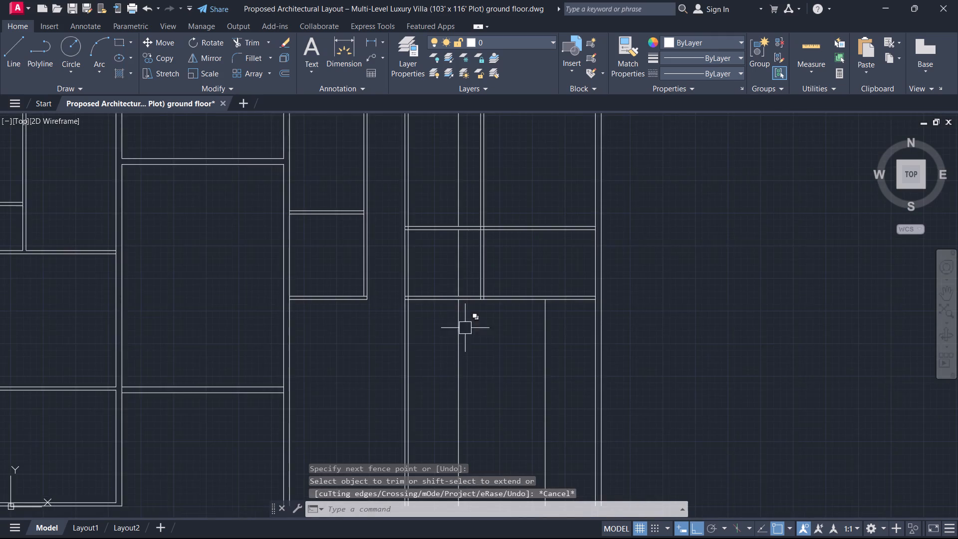
pyautogui.moveTo(481, 344); pyautogui.dragTo(467, 339)
pyautogui.click(441, 324)
pyautogui.moveTo(470, 119); pyautogui.dragTo(463, 118)
pyautogui.click(445, 121)
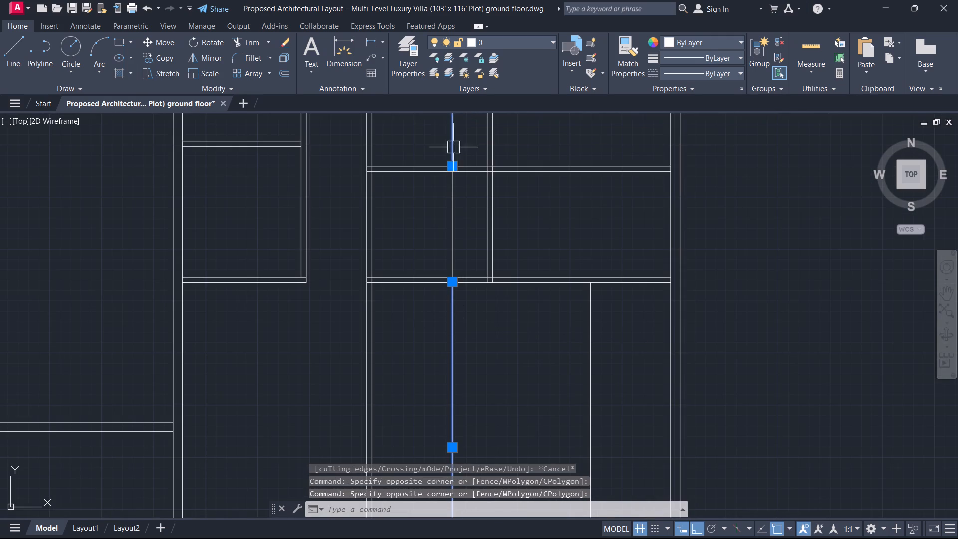
pyautogui.press('Delete')
# Offset the remaining vertical line between the horizontal partitions 5" toward the right outer wall to form a partition.
pyautogui.write('o')
pyautogui.press('space')
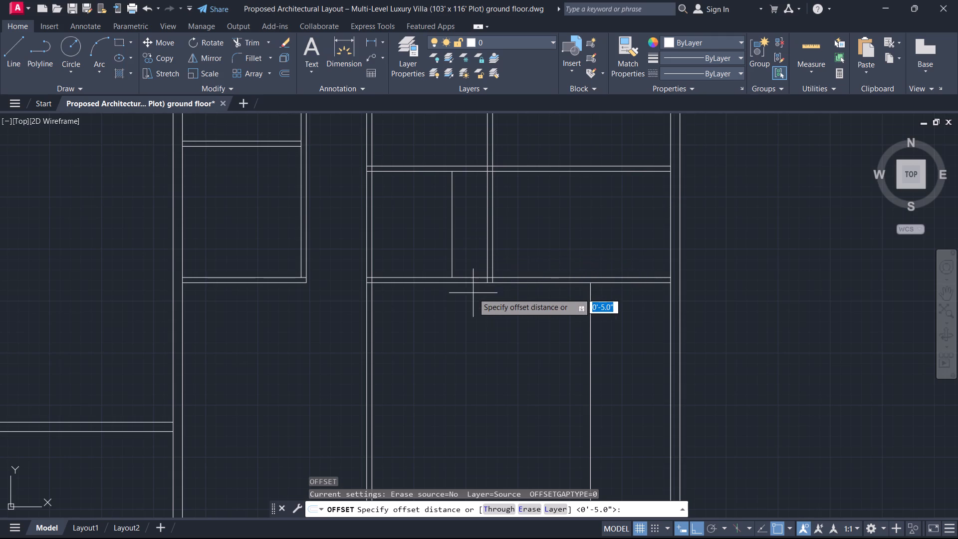
pyautogui.press('Return')
pyautogui.scroll(1, 460, 235)
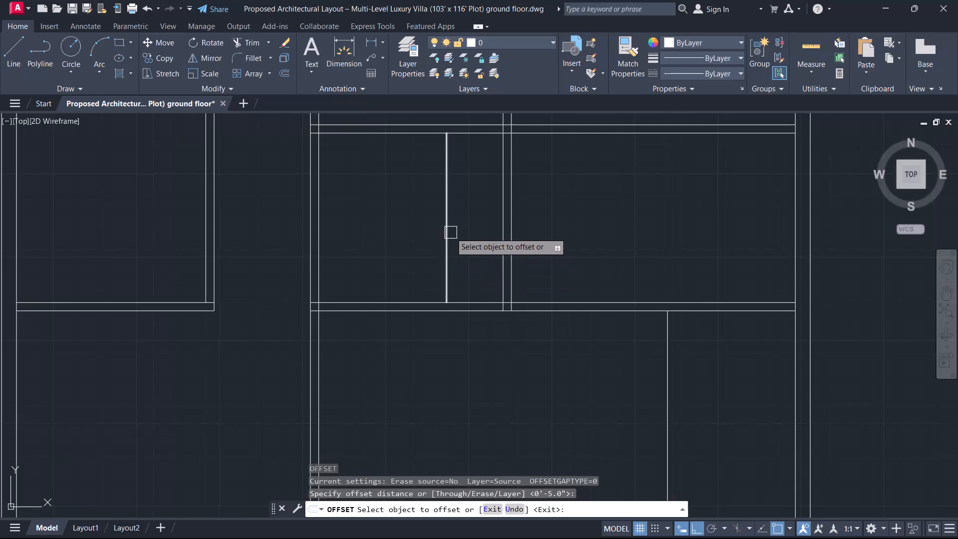
pyautogui.click(447, 234)
pyautogui.click(493, 226)
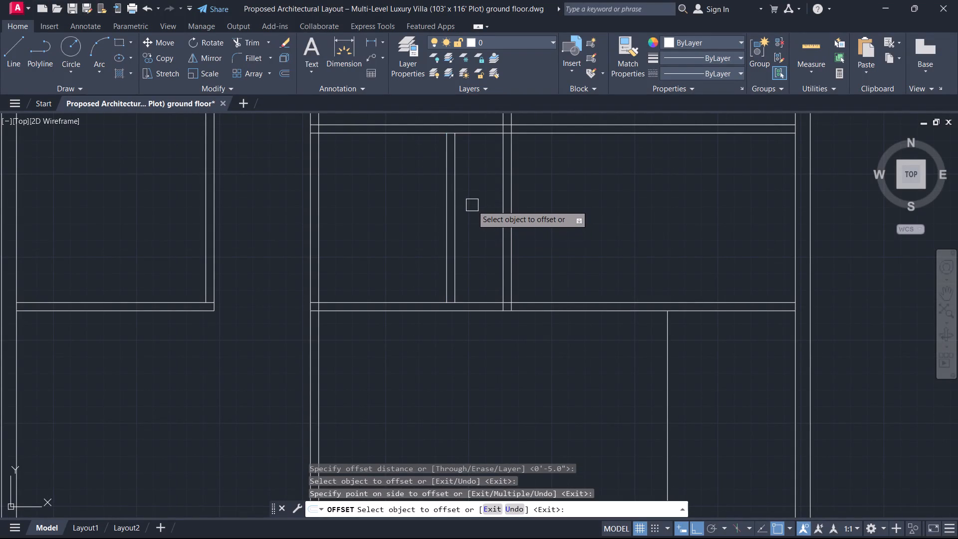
pyautogui.scroll(-2, 463, 201)
pyautogui.moveTo(463, 201); pyautogui.dragTo(479, 272, button='middle')
pyautogui.scroll(2, 480, 274)
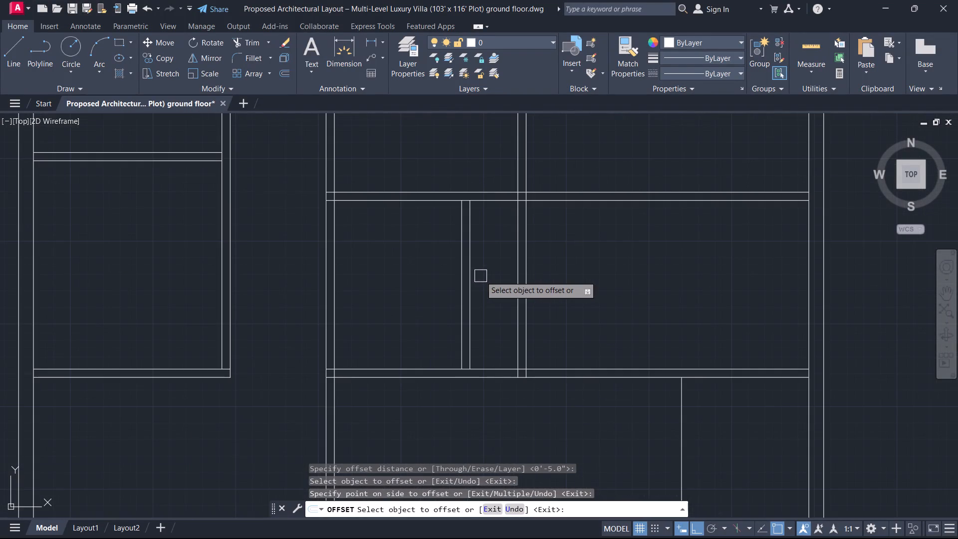
pyautogui.scroll(2, 527, 274)
pyautogui.press('Escape')
# Trim both lines of the upper rooms' vertical partition where they cross the upper horizontal partition.
pyautogui.scroll(-2, 526, 262)
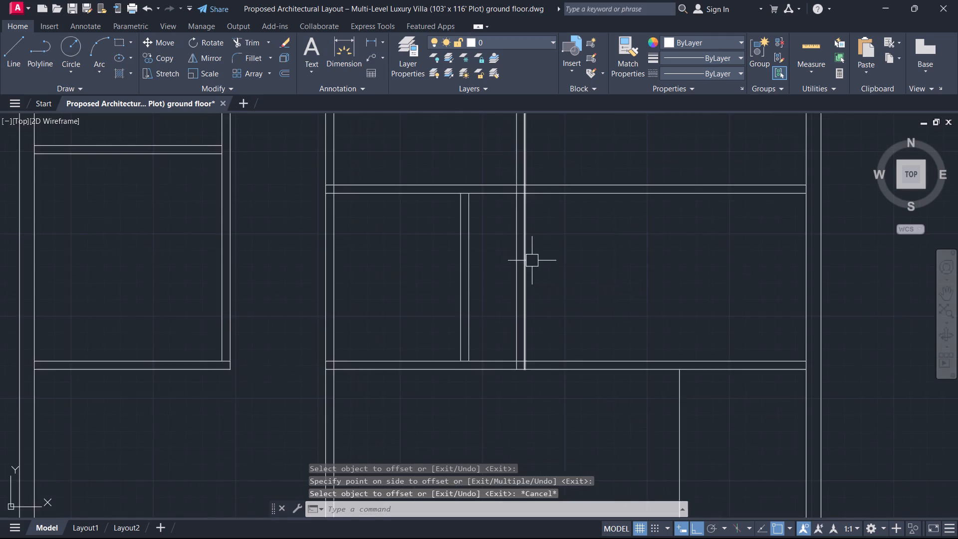
pyautogui.moveTo(544, 261); pyautogui.dragTo(549, 271, button='middle')
pyautogui.scroll(3, 531, 213)
pyautogui.moveTo(534, 167); pyautogui.dragTo(540, 262, button='middle')
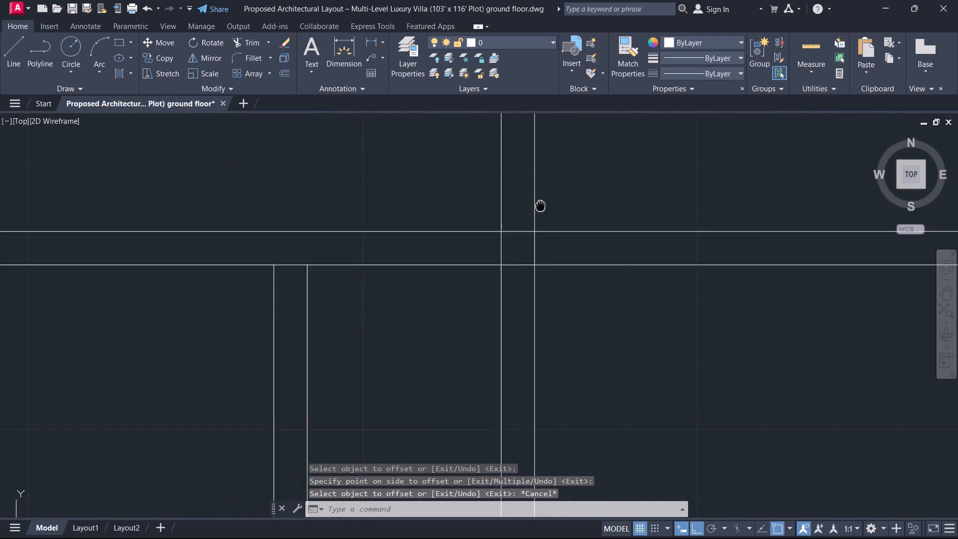
pyautogui.moveTo(540, 262); pyautogui.dragTo(521, 343, button='middle')
pyautogui.scroll(-4, 516, 334)
pyautogui.moveTo(501, 286); pyautogui.dragTo(483, 166, button='middle')
pyautogui.scroll(3, 485, 205)
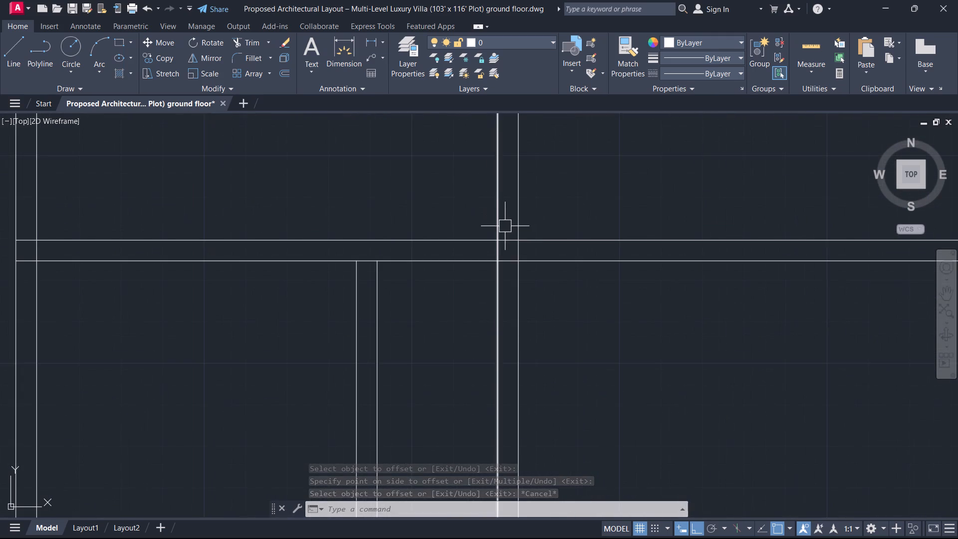
pyautogui.press('t')
pyautogui.press('r')
pyautogui.press('space')
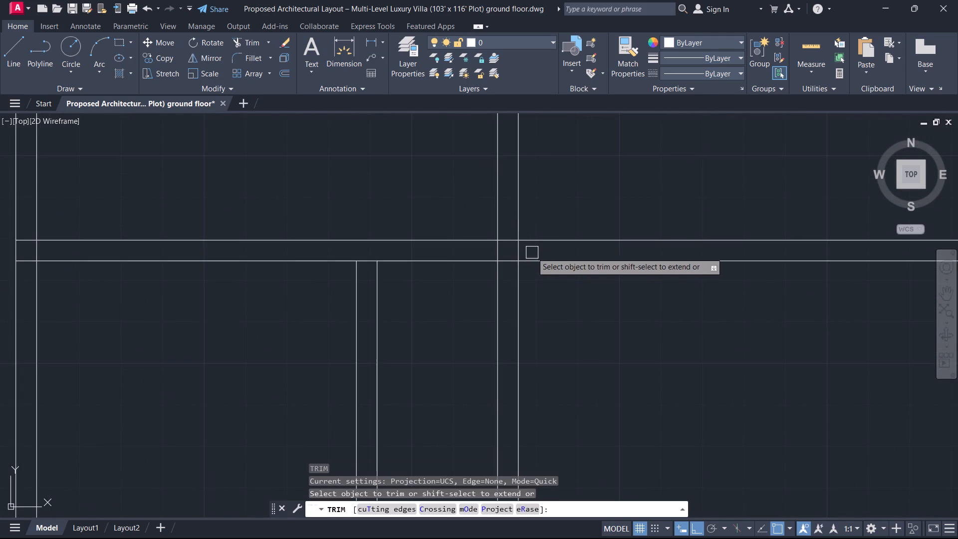
pyautogui.click(532, 252)
pyautogui.click(456, 253)
pyautogui.press('Escape')
# Trim both lines of that vertical partition between the upper and lower horizontal partitions.
pyautogui.press('space')
pyautogui.moveTo(543, 290); pyautogui.dragTo(498, 301)
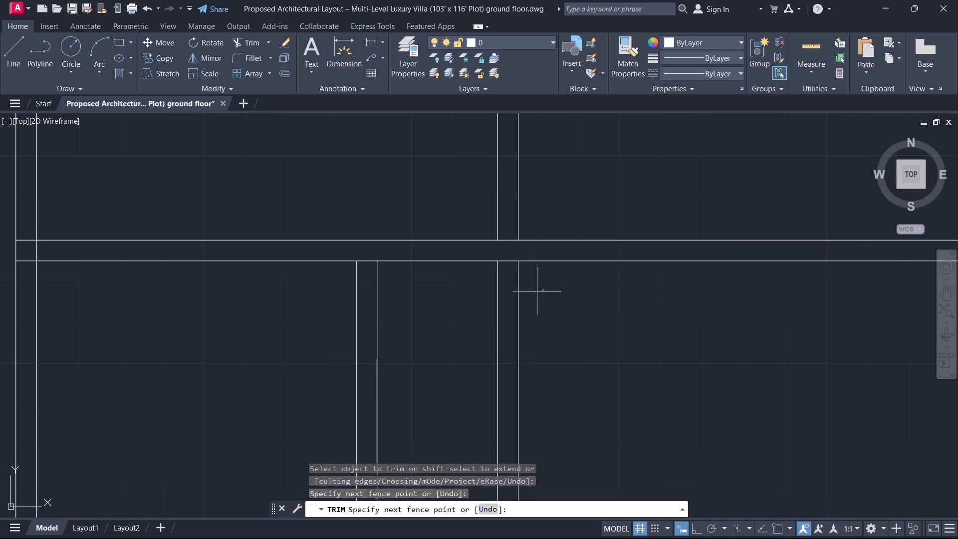
pyautogui.click(445, 313)
pyautogui.press('Escape')
pyautogui.press('space')
pyautogui.moveTo(528, 319); pyautogui.dragTo(510, 316)
pyautogui.click(444, 324)
pyautogui.click(519, 315)
pyautogui.press('Escape')
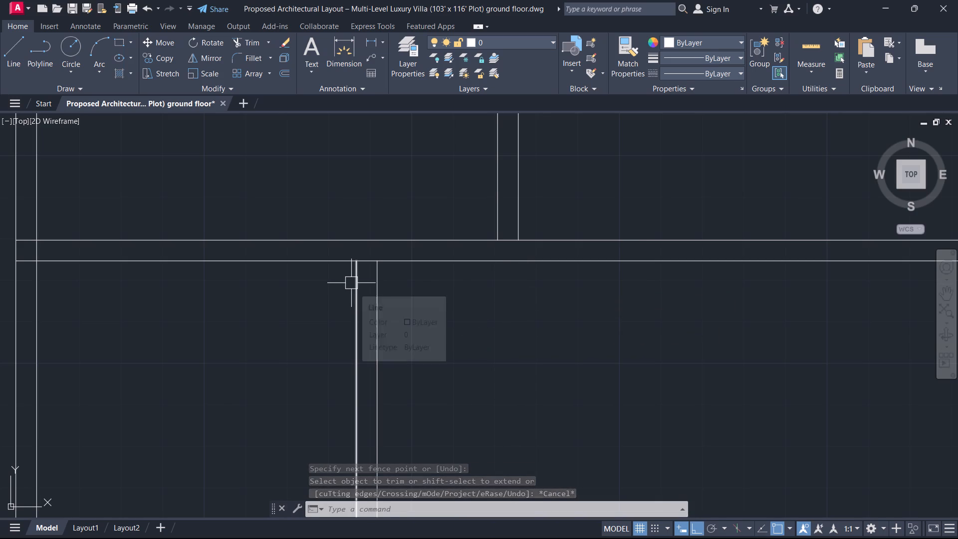
# Trim the upper horizontal partition's lower line between the two faces of the new 5" partition.
pyautogui.write('tr')
pyautogui.press('space')
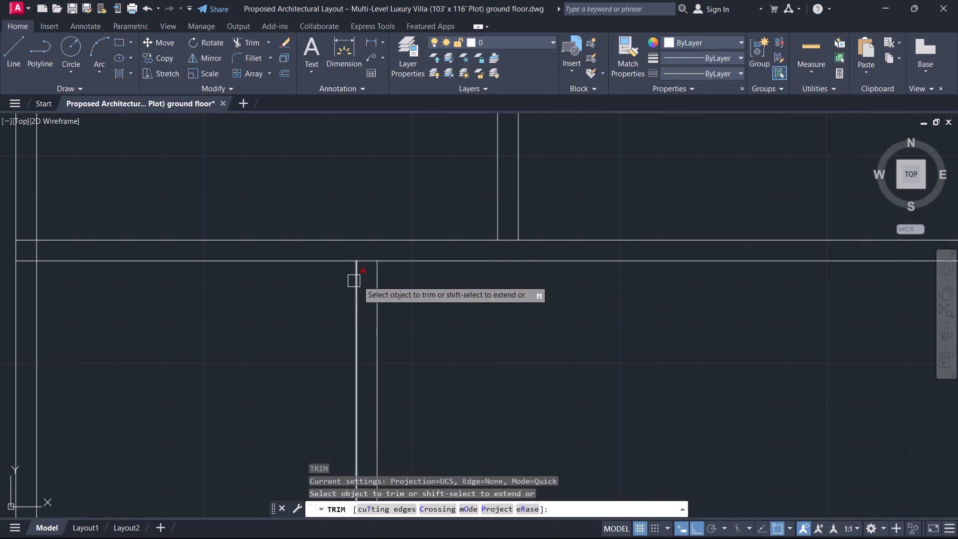
pyautogui.scroll(2, 369, 276)
pyautogui.moveTo(377, 262); pyautogui.dragTo(380, 257)
pyautogui.click(377, 227)
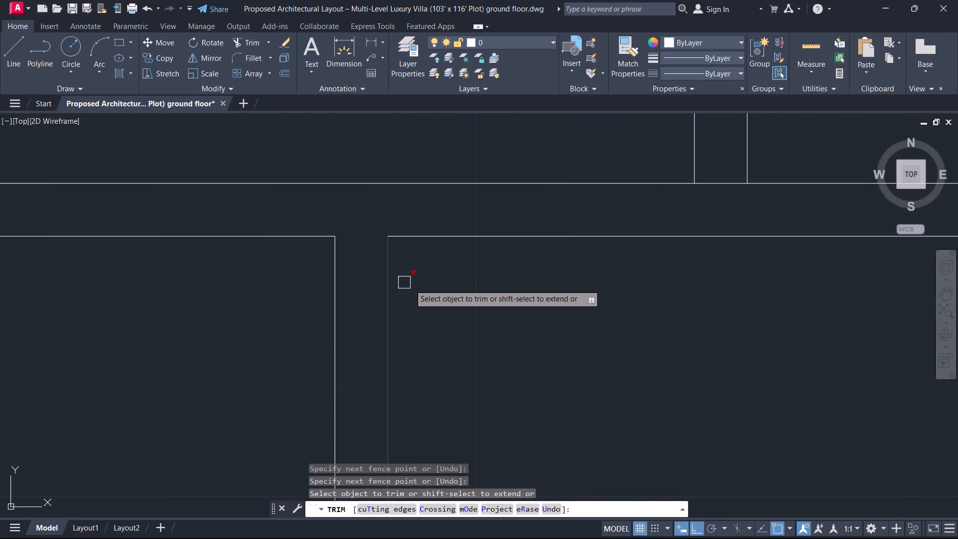
pyautogui.scroll(-4, 416, 288)
pyautogui.moveTo(416, 288); pyautogui.dragTo(351, 289, button='middle')
pyautogui.moveTo(381, 308); pyautogui.dragTo(390, 179, button='middle')
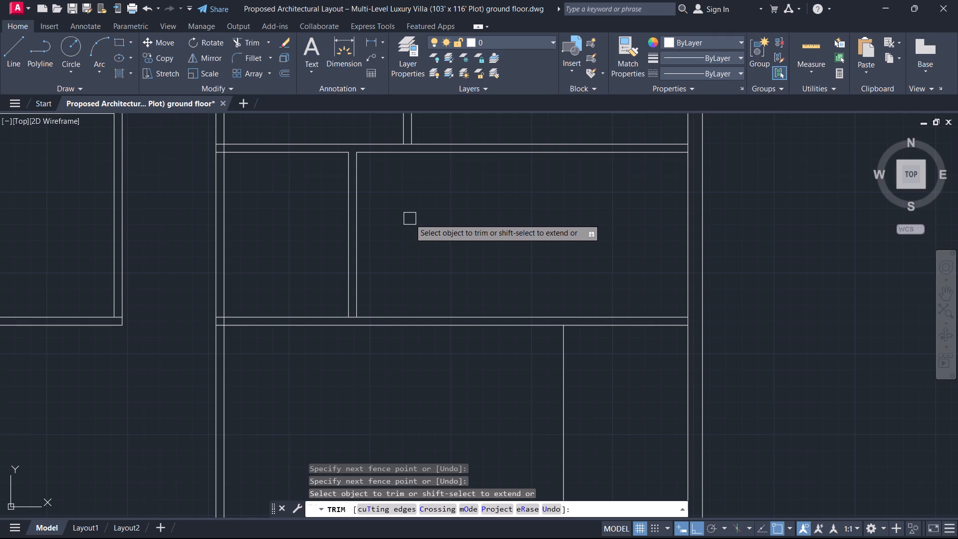
pyautogui.moveTo(410, 218); pyautogui.dragTo(377, 228, button='middle')
pyautogui.press('Escape')
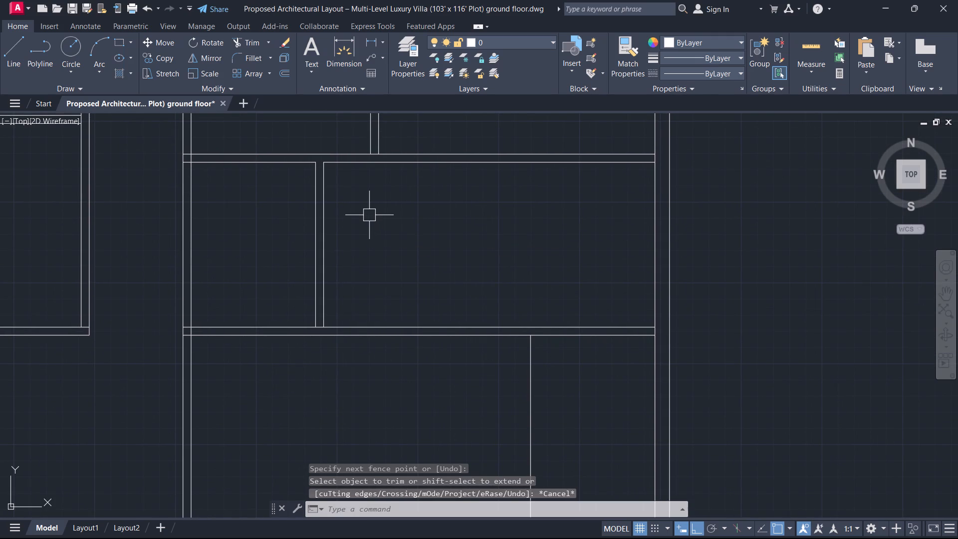
# Offset the right face of the new 5" partition 13' toward the right outer wall.
pyautogui.write('o')
pyautogui.press('space')
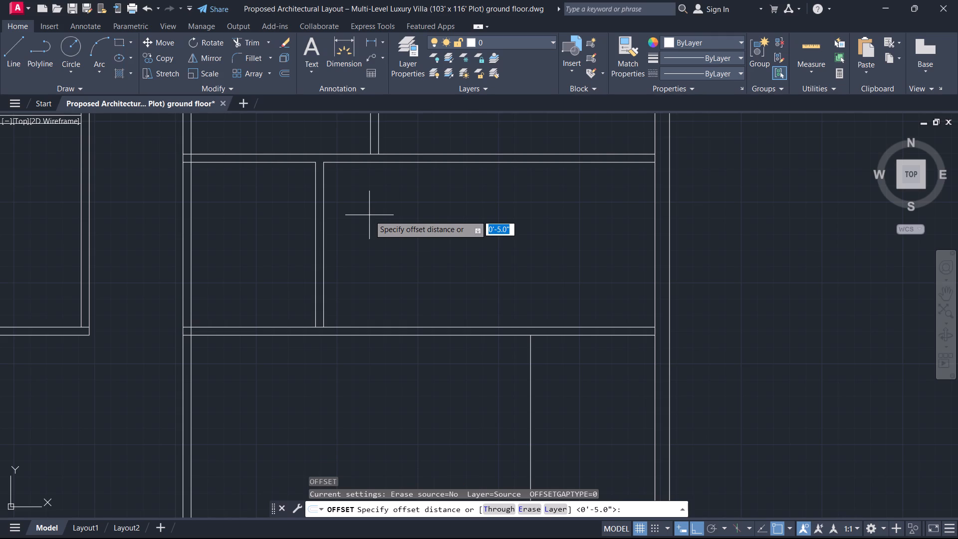
pyautogui.write('13')
pyautogui.press("'")
pyautogui.press('Return')
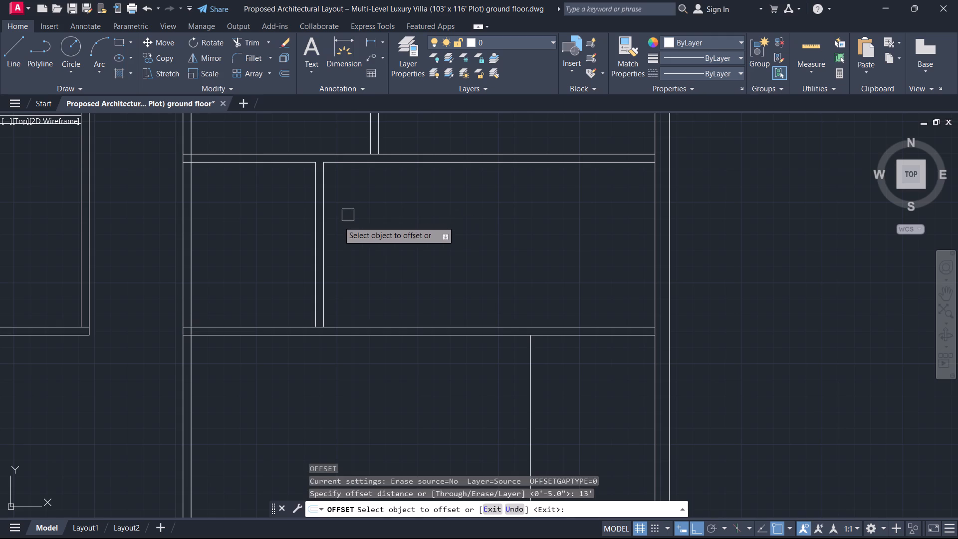
pyautogui.click(328, 233)
pyautogui.moveTo(379, 225); pyautogui.dragTo(386, 228)
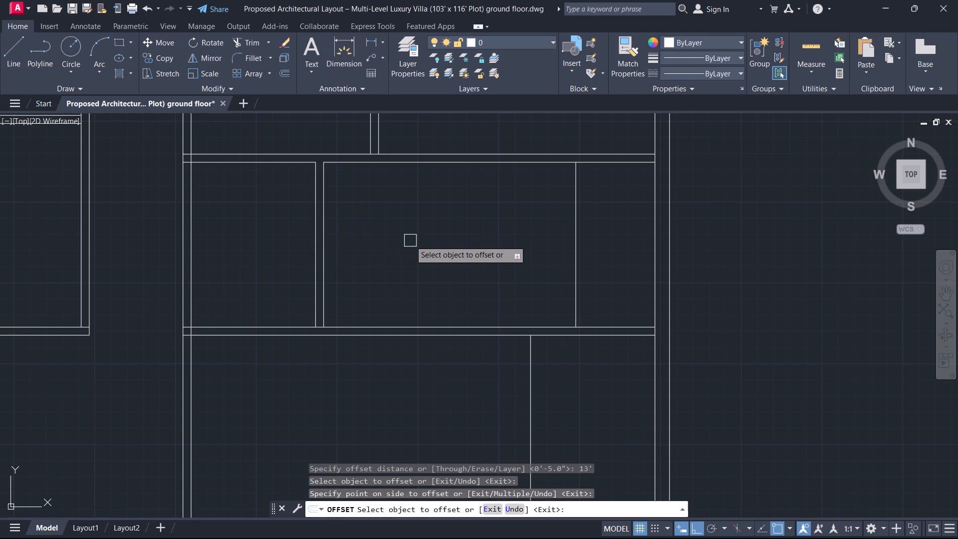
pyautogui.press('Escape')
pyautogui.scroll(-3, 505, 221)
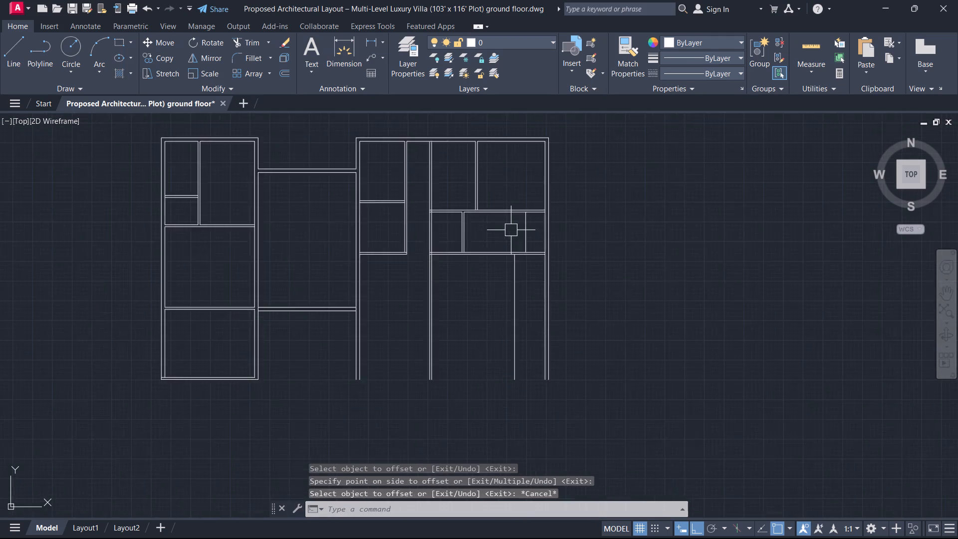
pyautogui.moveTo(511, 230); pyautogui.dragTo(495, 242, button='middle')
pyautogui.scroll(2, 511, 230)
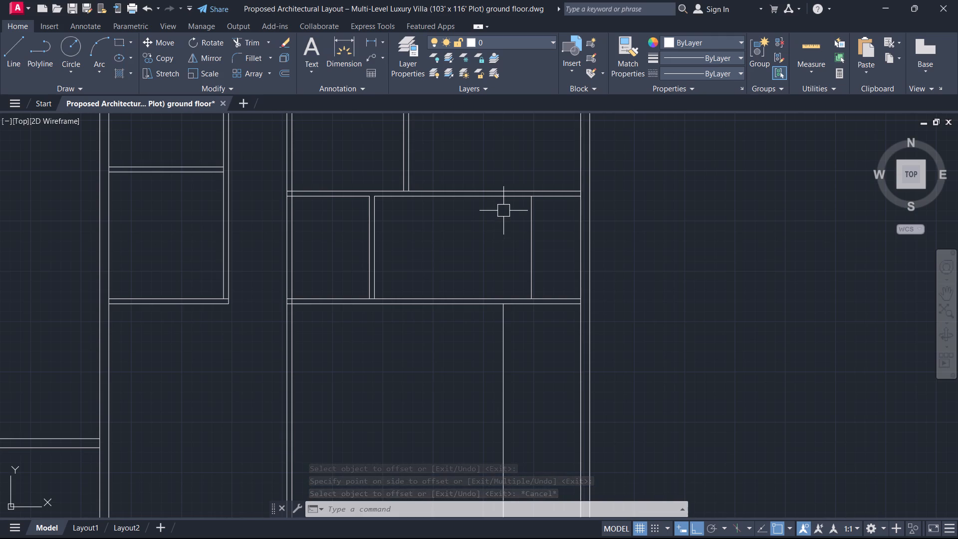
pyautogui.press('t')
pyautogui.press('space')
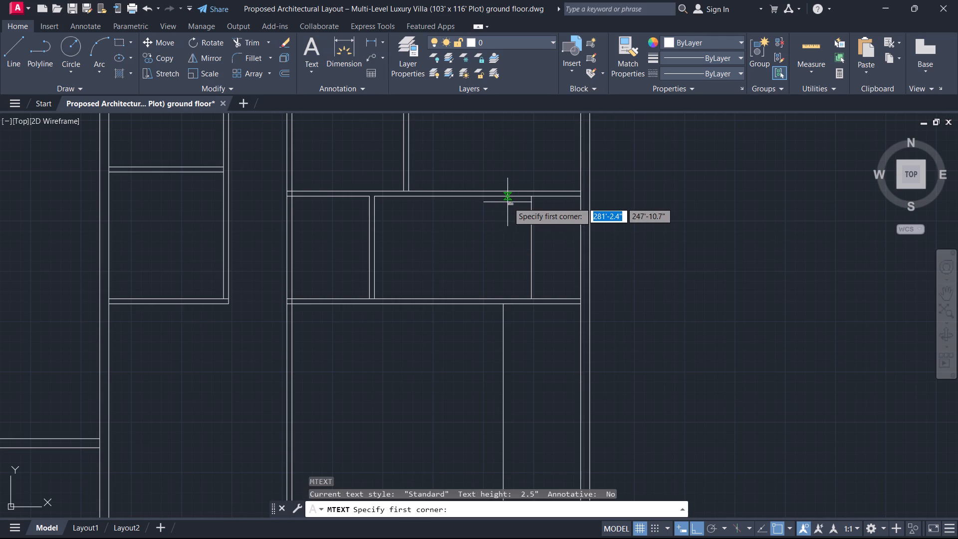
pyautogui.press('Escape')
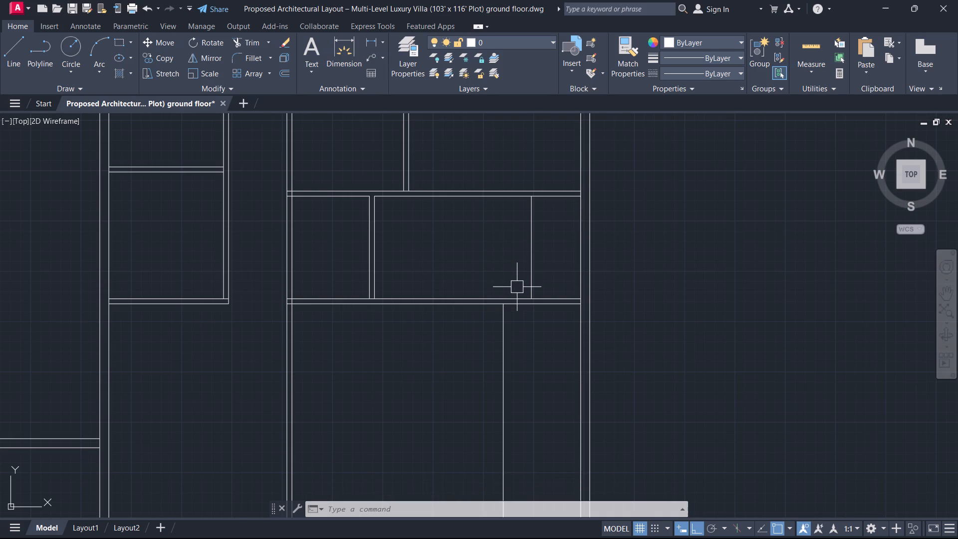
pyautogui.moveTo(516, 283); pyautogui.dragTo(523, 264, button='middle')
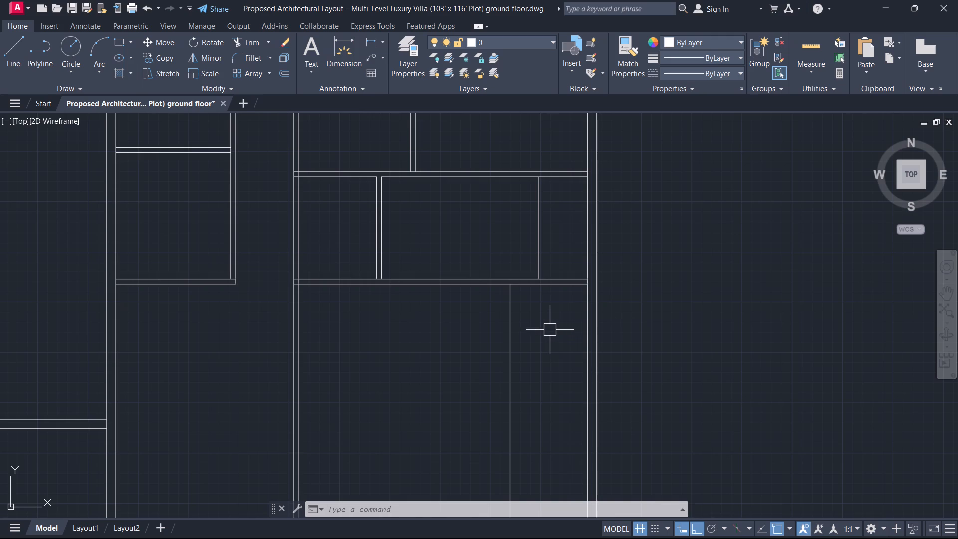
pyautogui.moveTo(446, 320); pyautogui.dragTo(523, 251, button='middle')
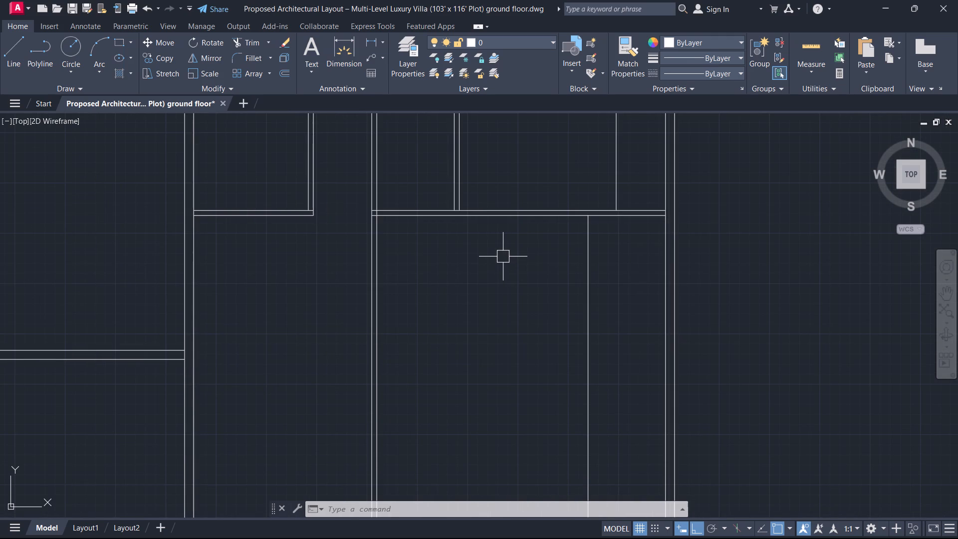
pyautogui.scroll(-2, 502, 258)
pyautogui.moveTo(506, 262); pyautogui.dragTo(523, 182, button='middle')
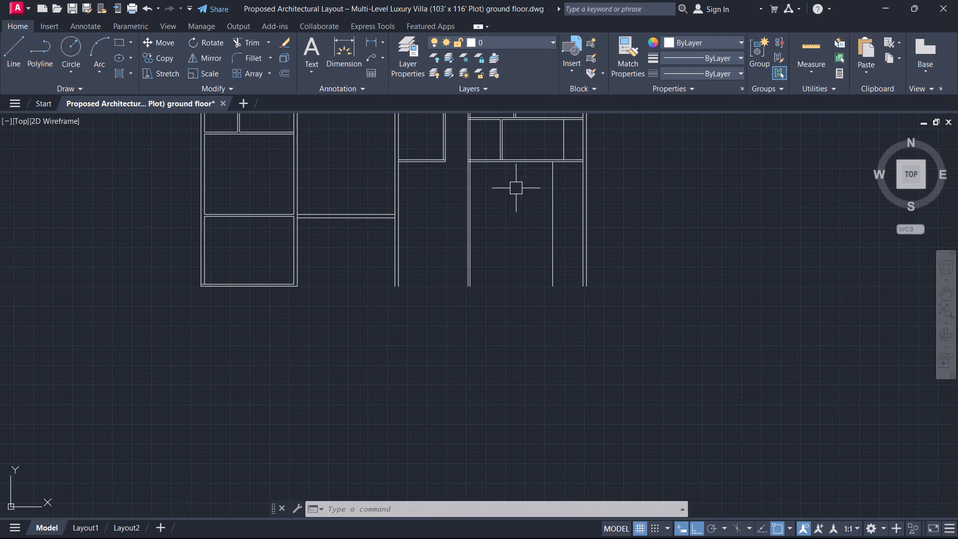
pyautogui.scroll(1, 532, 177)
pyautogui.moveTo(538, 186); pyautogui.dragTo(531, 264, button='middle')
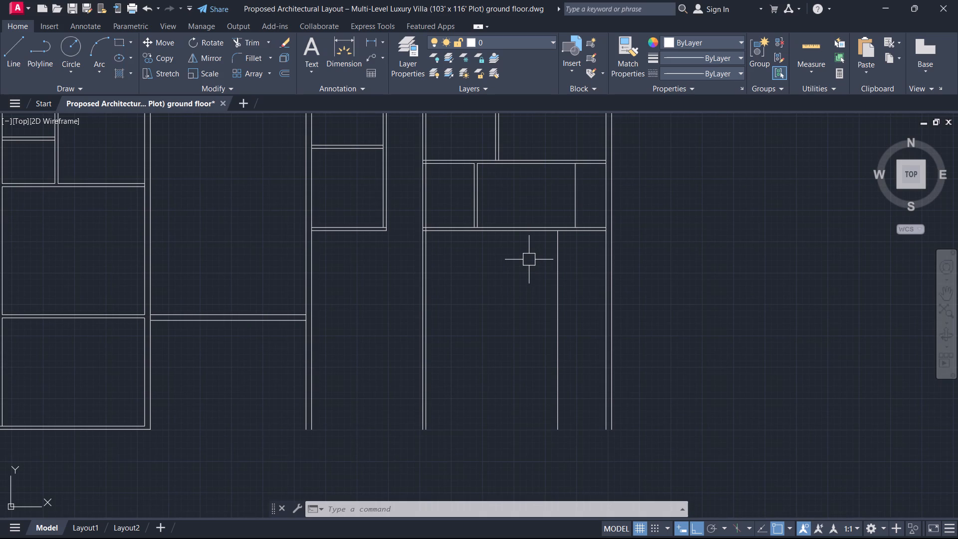
# Offset the single vertical lines above and below the right block's lower horizontal partition by 9" toward the right outer wall.
pyautogui.scroll(1, 564, 217)
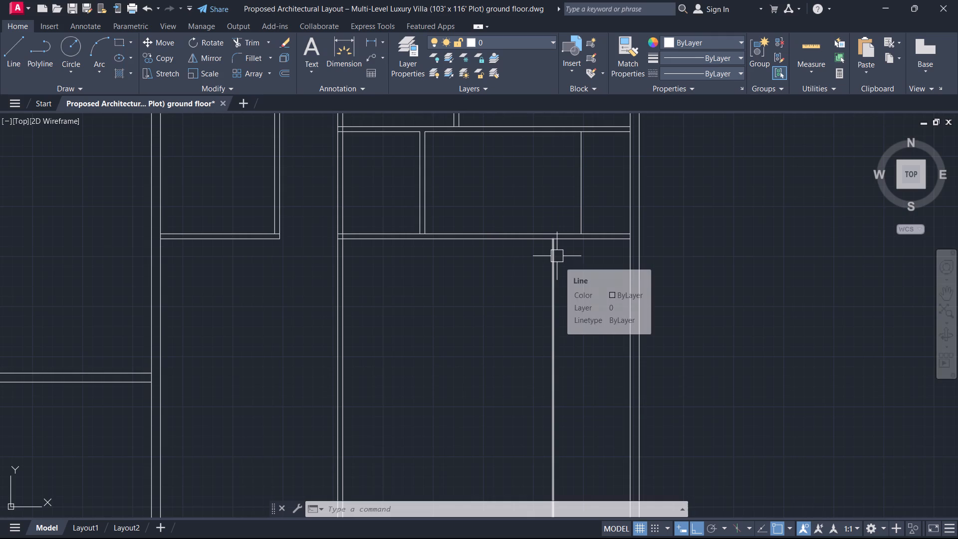
pyautogui.write('o')
pyautogui.press('space')
pyautogui.press('9')
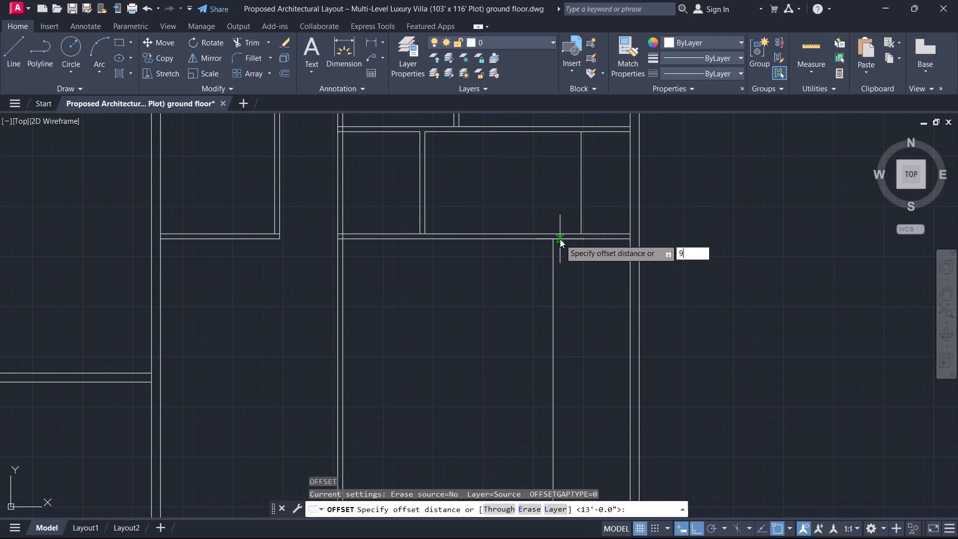
pyautogui.press('Return')
pyautogui.moveTo(582, 195); pyautogui.dragTo(589, 199)
pyautogui.moveTo(602, 206); pyautogui.dragTo(603, 211)
pyautogui.click(556, 287)
pyautogui.click(580, 281)
pyautogui.press('Escape')
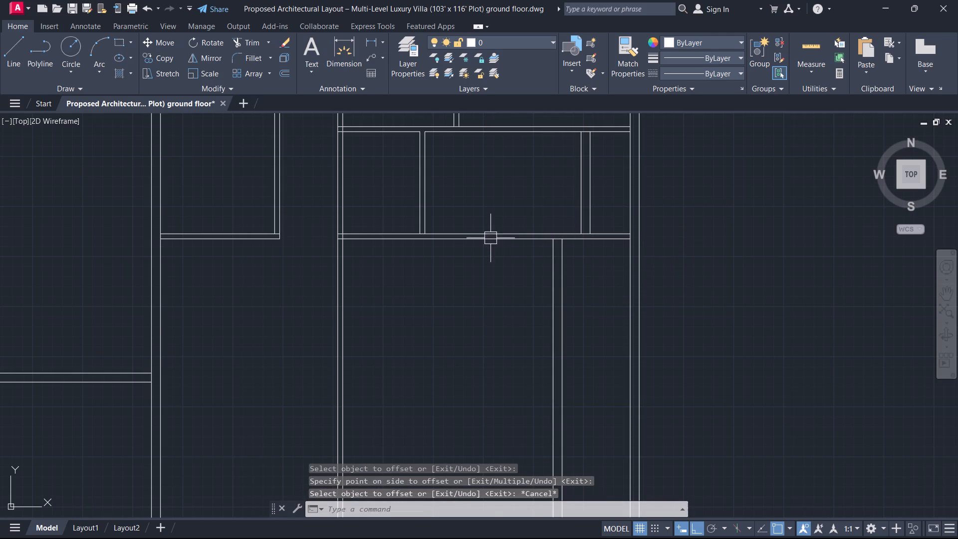
# Draw a three-point arc from the lower vertical wall's top-left corner through the upper wall's right-face midpoint to the upper horizontal partition's lower line.
pyautogui.click(98, 48)
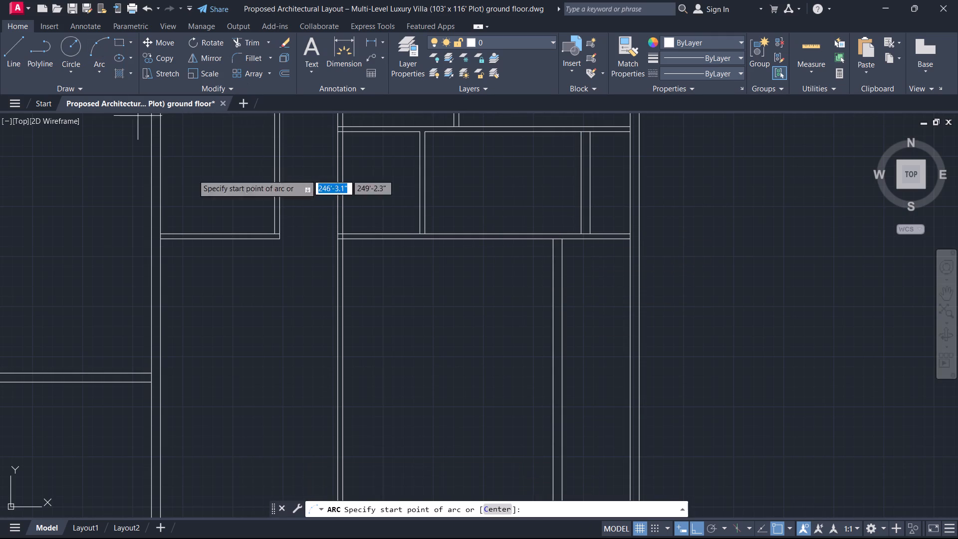
pyautogui.scroll(2, 562, 250)
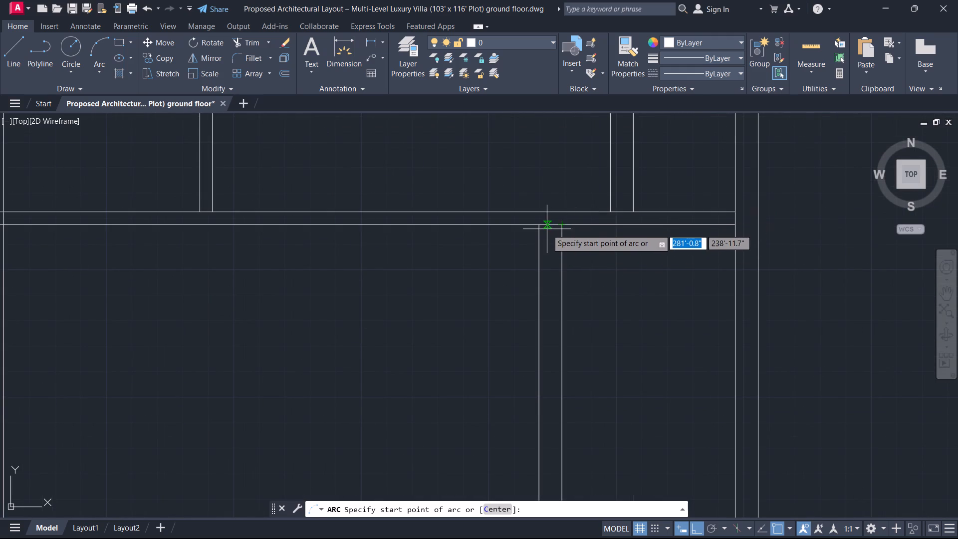
pyautogui.click(540, 223)
pyautogui.moveTo(603, 161); pyautogui.dragTo(543, 287, button='middle')
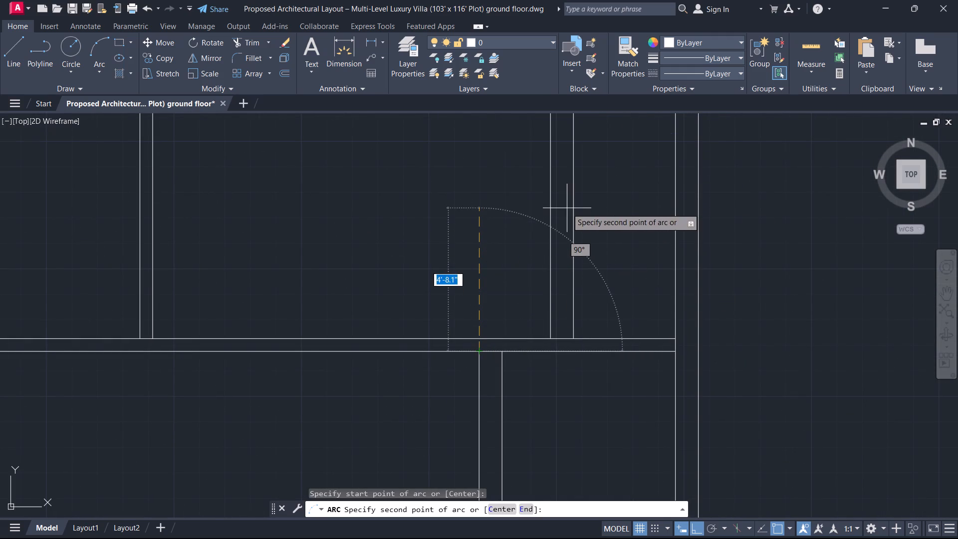
pyautogui.click(572, 210)
pyautogui.scroll(-2, 567, 208)
pyautogui.moveTo(565, 208); pyautogui.dragTo(557, 279, button='middle')
pyautogui.scroll(1, 547, 267)
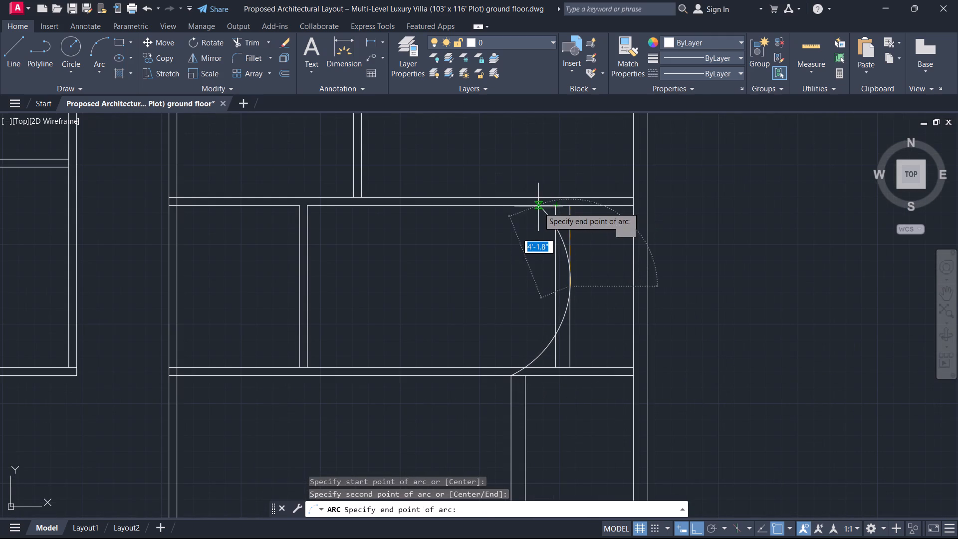
pyautogui.scroll(2, 522, 208)
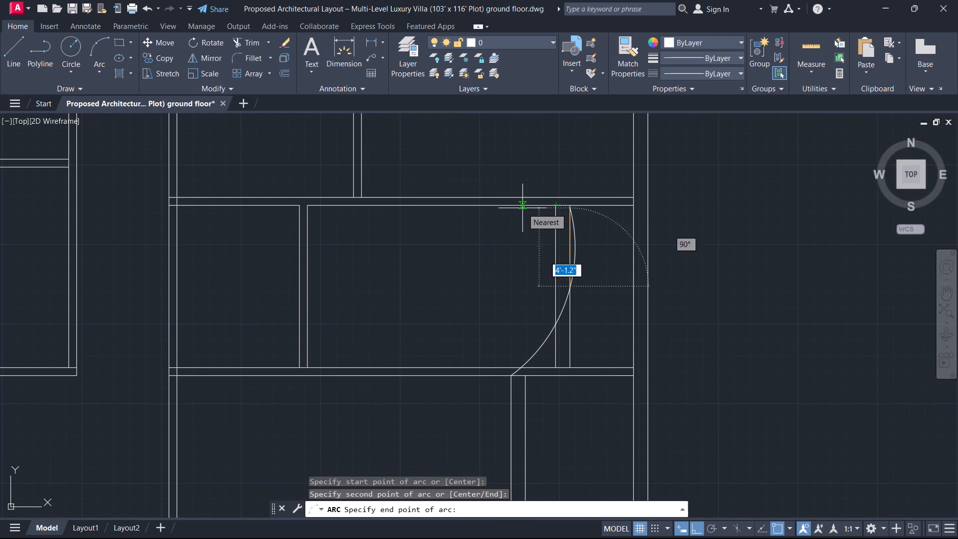
pyautogui.click(522, 200)
pyautogui.press('Escape')
# Erase both straight faces of the 9" vertical wall between the two horizontal partitions, keeping the arc.
pyautogui.scroll(-3, 529, 241)
pyautogui.moveTo(540, 270); pyautogui.dragTo(557, 225, button='middle')
pyautogui.scroll(3, 557, 225)
pyautogui.moveTo(641, 196); pyautogui.dragTo(636, 190)
pyautogui.click(610, 156)
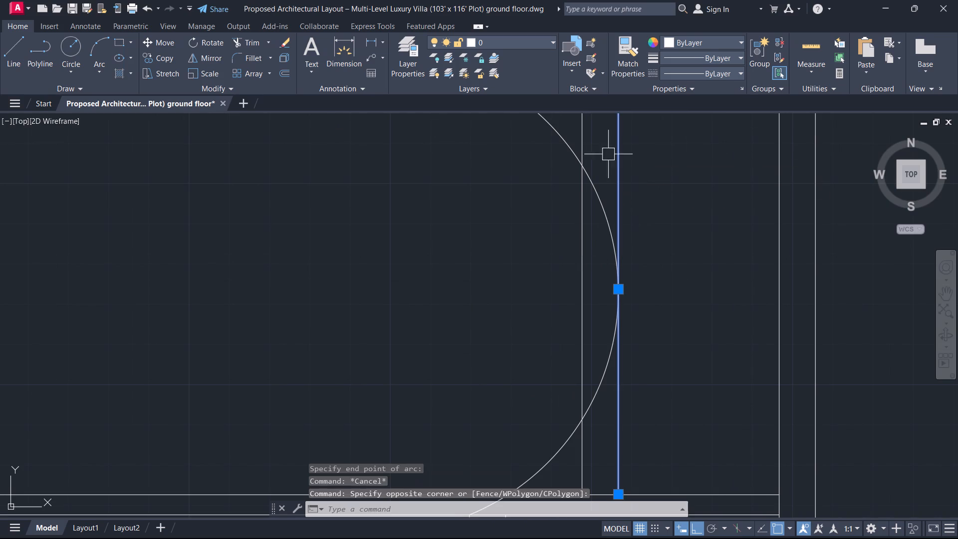
pyautogui.click(596, 144)
pyautogui.click(578, 127)
pyautogui.press('Delete')
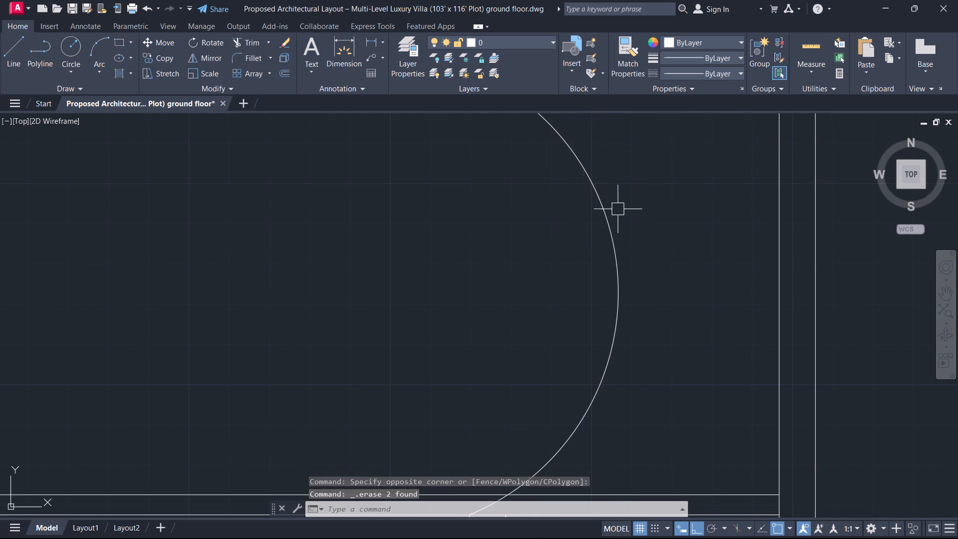
# Offset the arc 9" outward toward the right outer wall.
pyautogui.scroll(-3, 633, 224)
pyautogui.moveTo(648, 240); pyautogui.dragTo(650, 265, button='middle')
pyautogui.scroll(2, 642, 274)
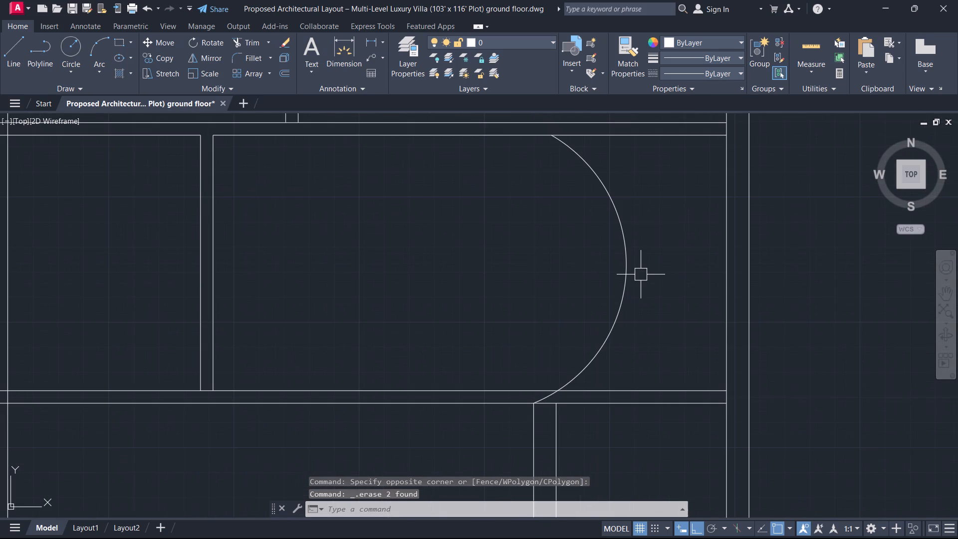
pyautogui.write('o')
pyautogui.press('space')
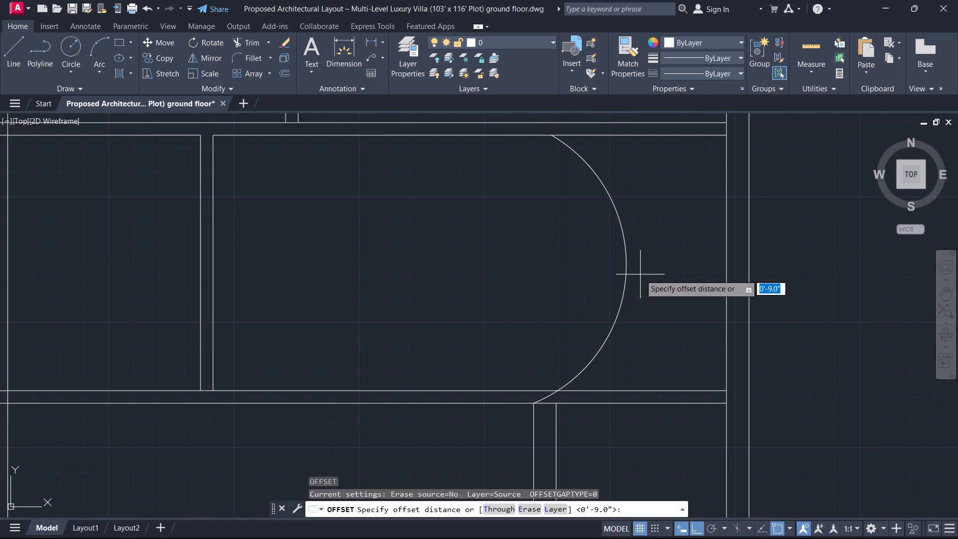
pyautogui.press('9')
pyautogui.press('Return')
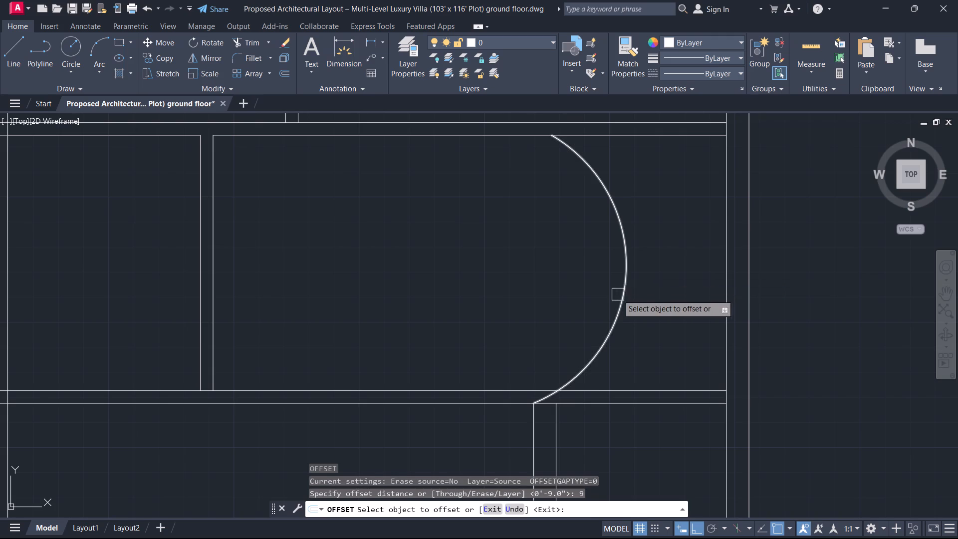
pyautogui.click(618, 294)
pyautogui.click(662, 314)
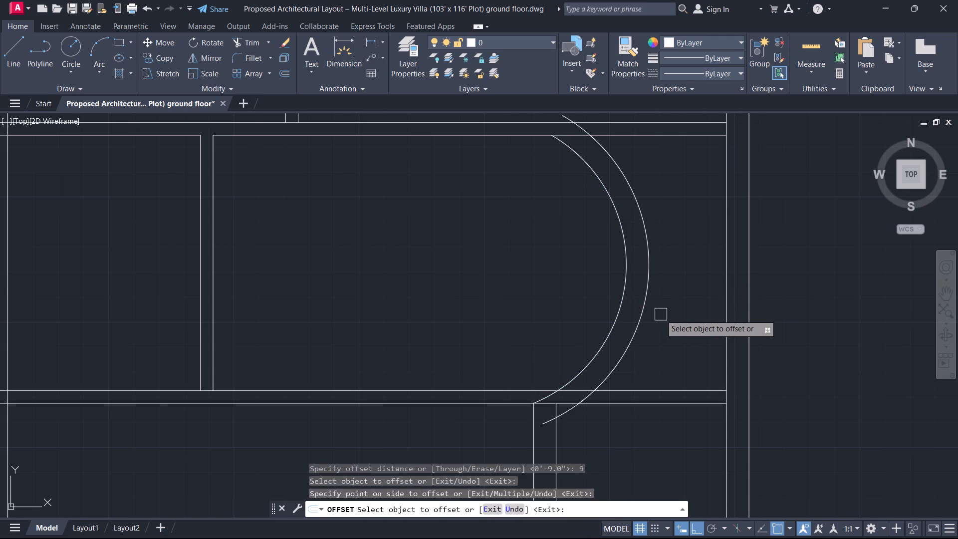
pyautogui.moveTo(672, 249); pyautogui.dragTo(672, 303, button='middle')
pyautogui.press('`')
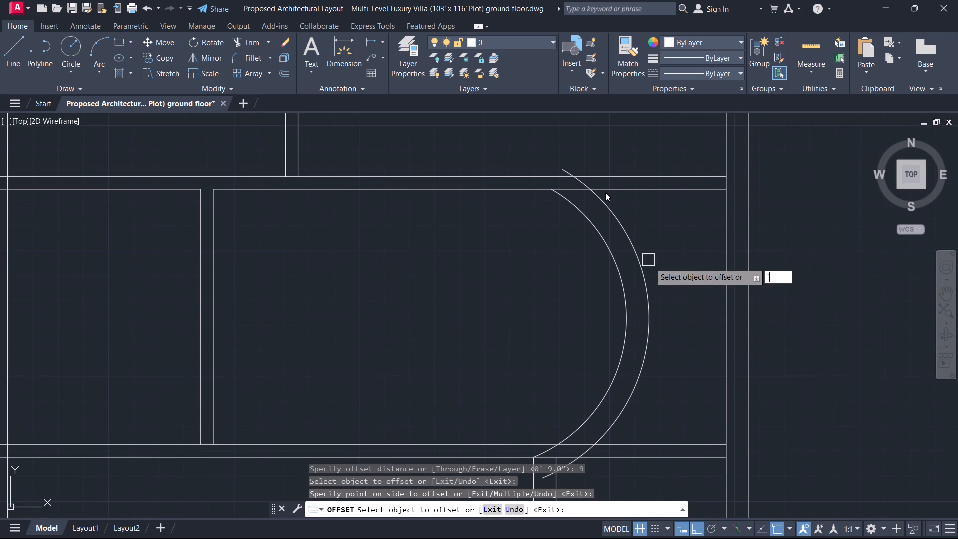
pyautogui.press('Escape')
pyautogui.press('Escape')
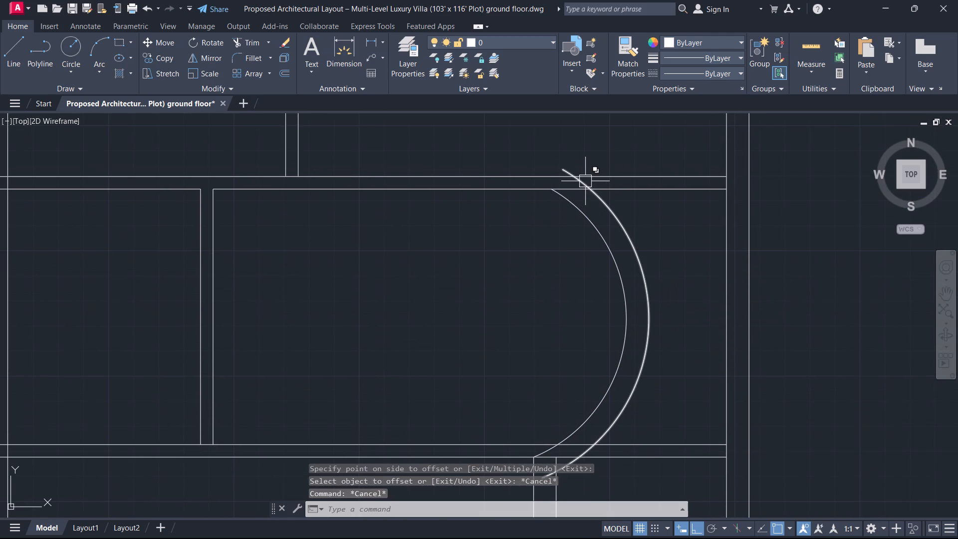
# Trim the upper horizontal partition's lower line between the inner and outer arcs.
pyautogui.scroll(1, 570, 195)
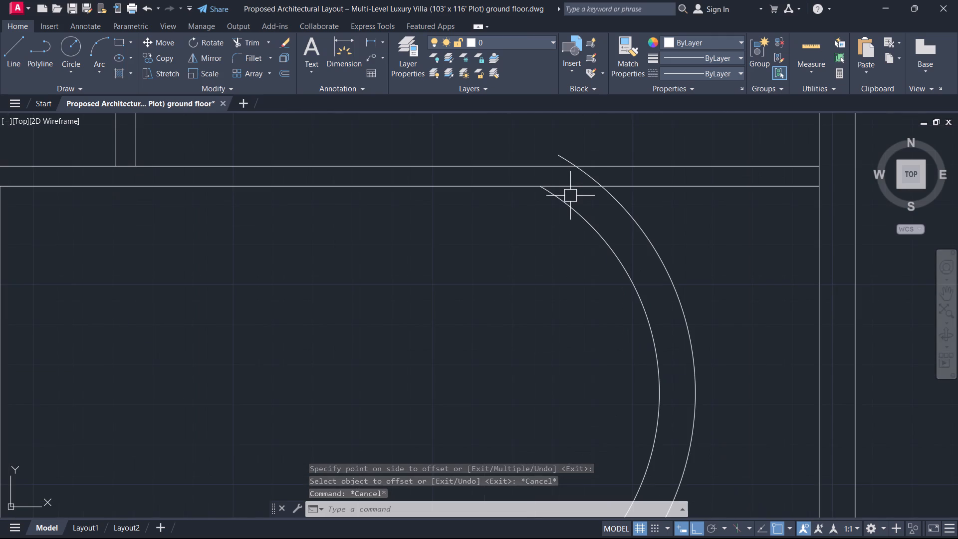
pyautogui.write('tr')
pyautogui.press('space')
pyautogui.click(570, 187)
pyautogui.press('Escape')
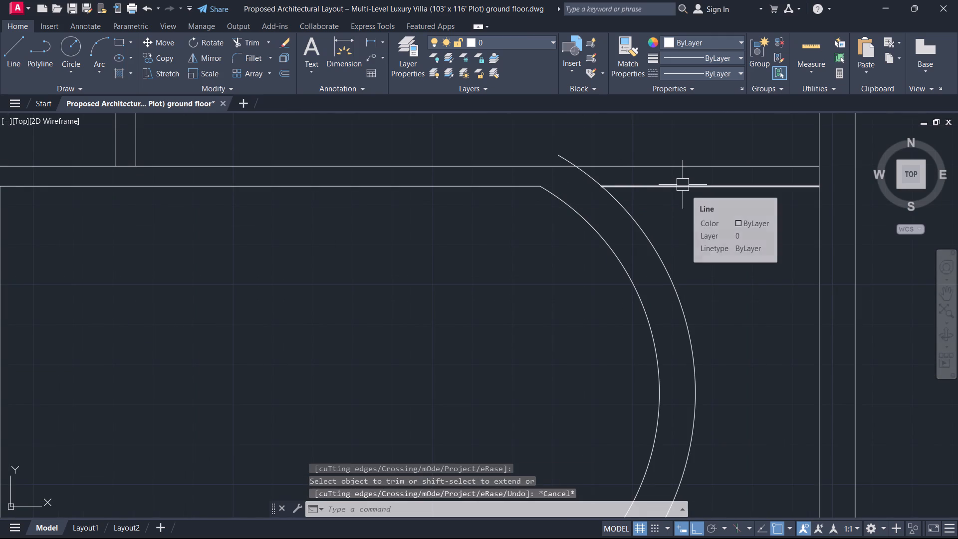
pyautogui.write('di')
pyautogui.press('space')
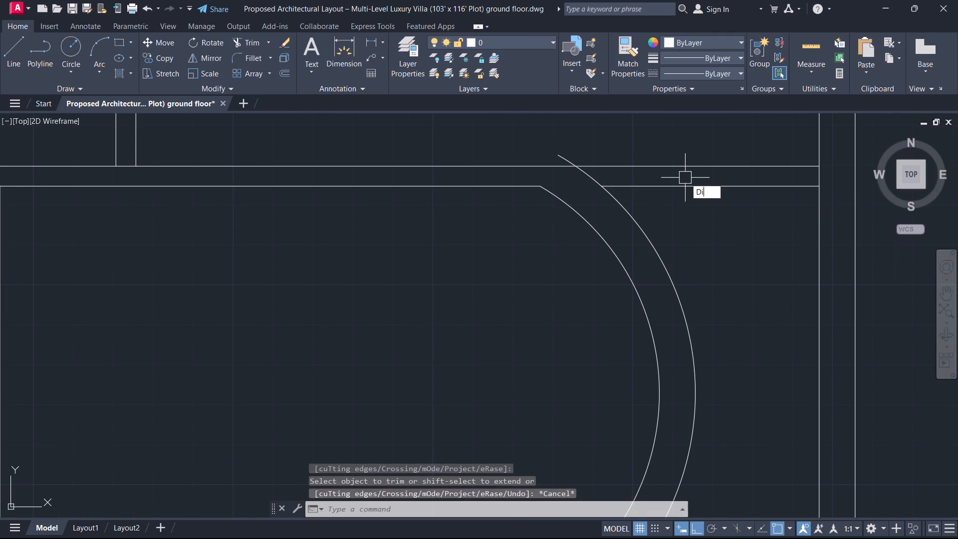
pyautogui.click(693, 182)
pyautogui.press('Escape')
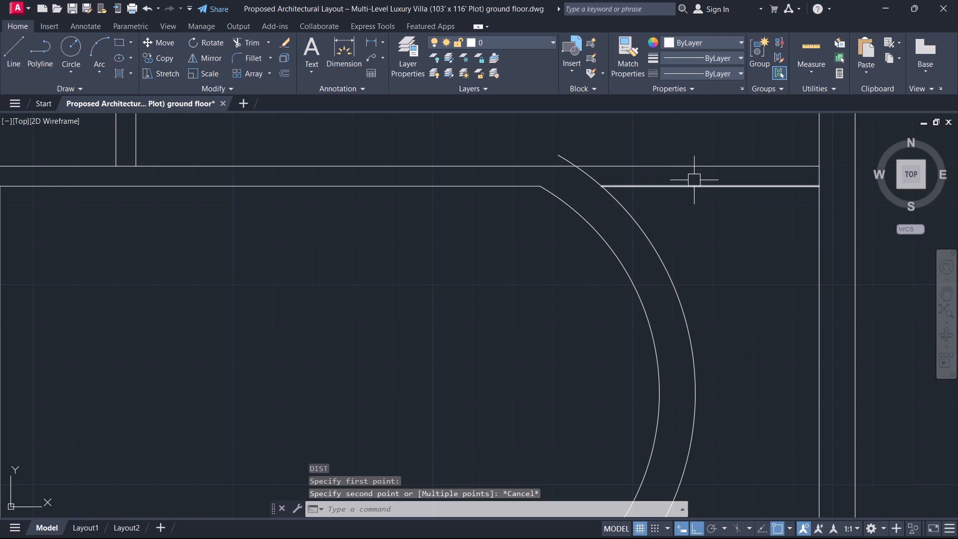
# Move the upper partition's lower line segment between the outer arc and the right outer wall 4" down.
pyautogui.click(696, 192)
pyautogui.write('m')
pyautogui.press('space')
pyautogui.click(697, 219)
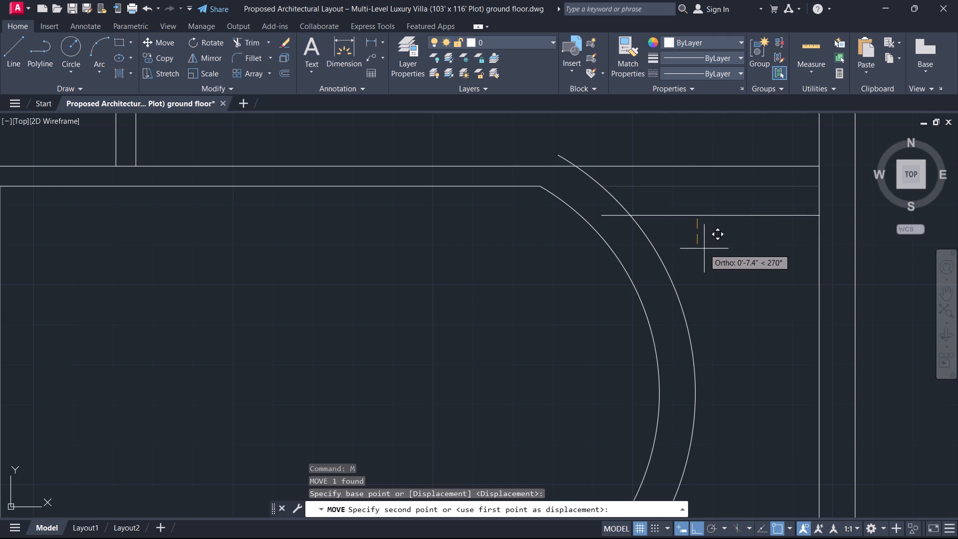
pyautogui.press('4')
pyautogui.press('Return')
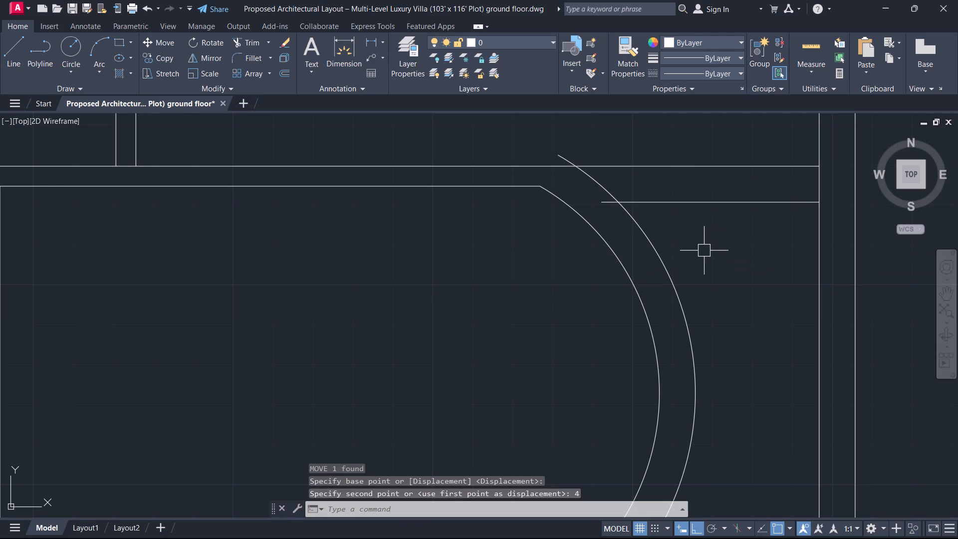
pyautogui.press('Escape')
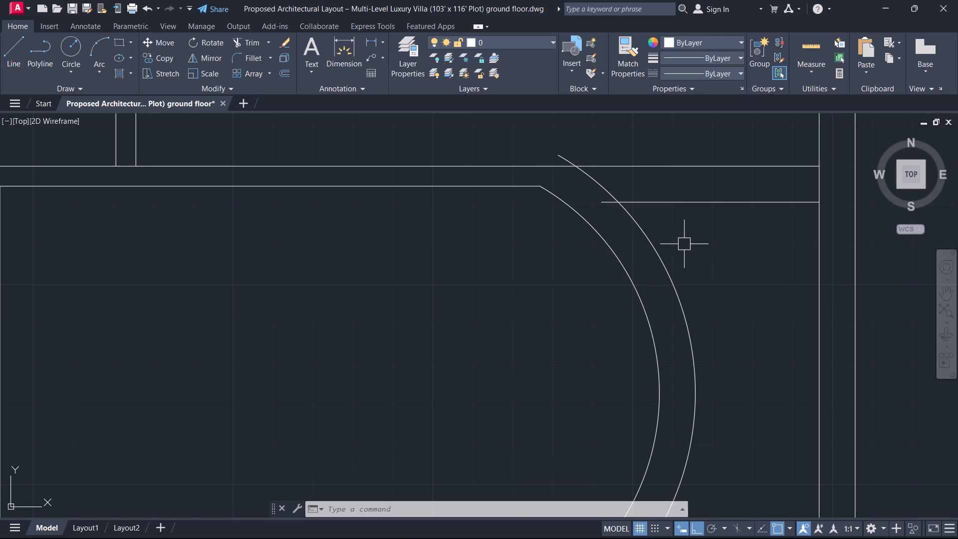
# Trim the outer arc above the moved line and the line's stub projecting inside the curved wall.
pyautogui.write('tr')
pyautogui.press('space')
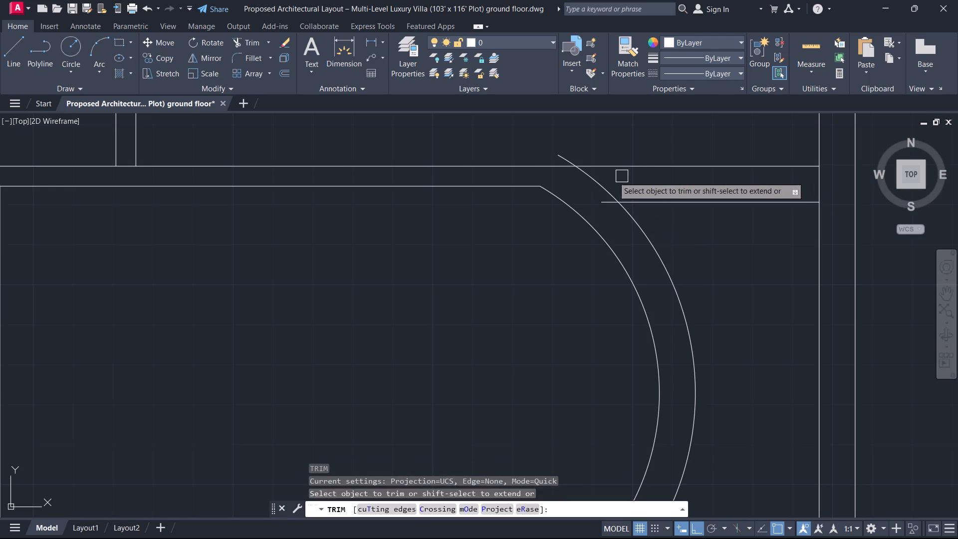
pyautogui.click(607, 181)
pyautogui.click(605, 203)
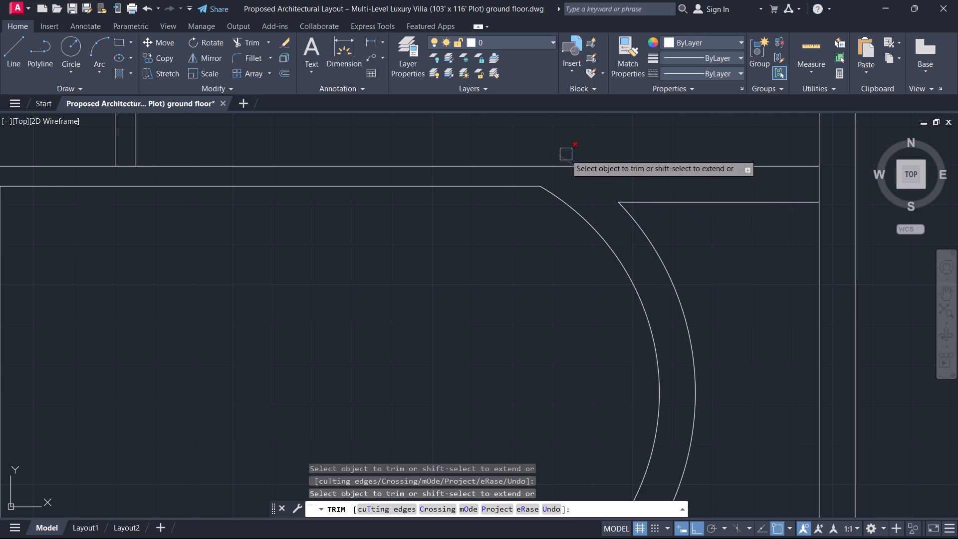
pyautogui.click(566, 154)
pyautogui.press('Escape')
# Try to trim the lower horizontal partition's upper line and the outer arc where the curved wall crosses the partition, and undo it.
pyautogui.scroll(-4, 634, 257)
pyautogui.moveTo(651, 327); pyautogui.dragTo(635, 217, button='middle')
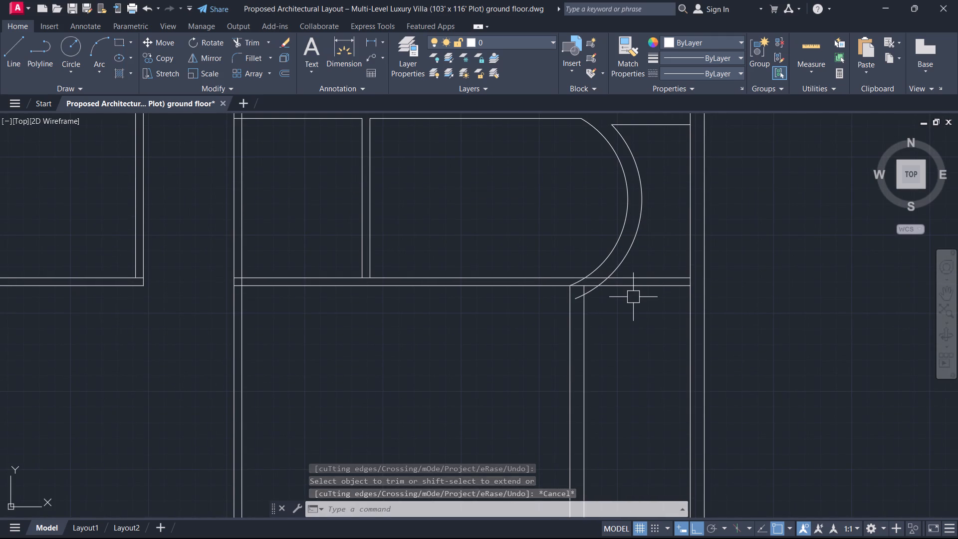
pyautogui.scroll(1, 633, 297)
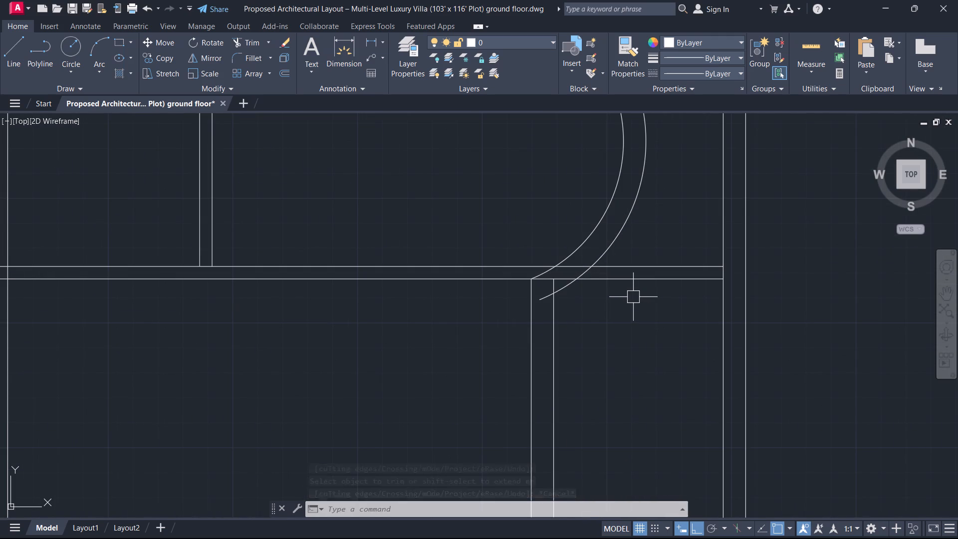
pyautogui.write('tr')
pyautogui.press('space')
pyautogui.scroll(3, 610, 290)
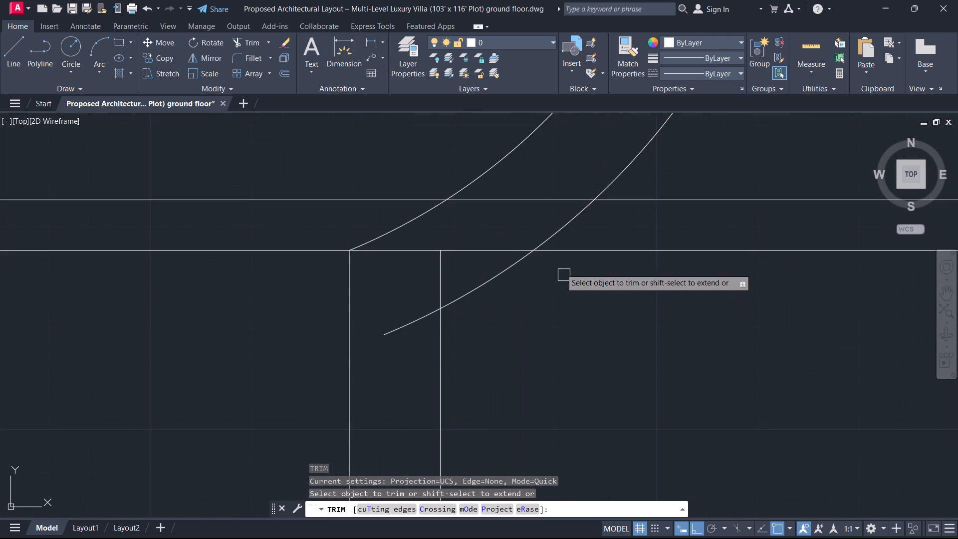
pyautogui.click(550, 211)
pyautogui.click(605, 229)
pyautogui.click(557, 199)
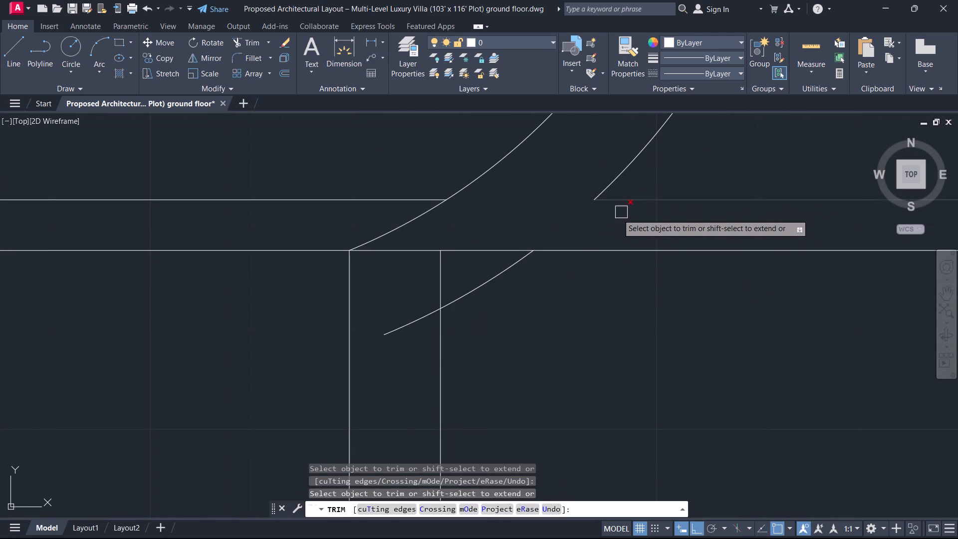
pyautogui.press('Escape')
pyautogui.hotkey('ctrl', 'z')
# Trim the outer arc's tail below the lower horizontal partition and the partition's upper line between the two arcs.
pyautogui.scroll(2, 592, 271)
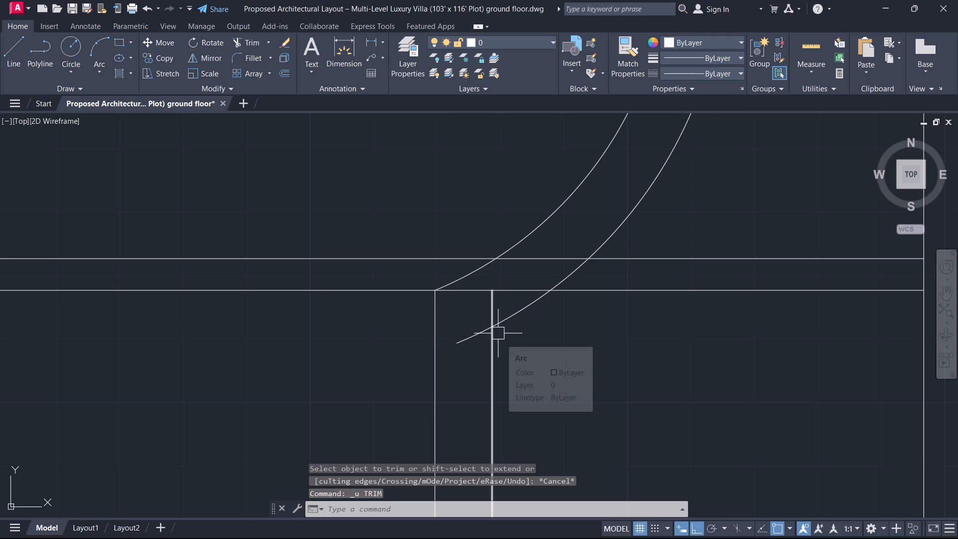
pyautogui.press('t')
pyautogui.write('r')
pyautogui.press('space')
pyautogui.click(513, 310)
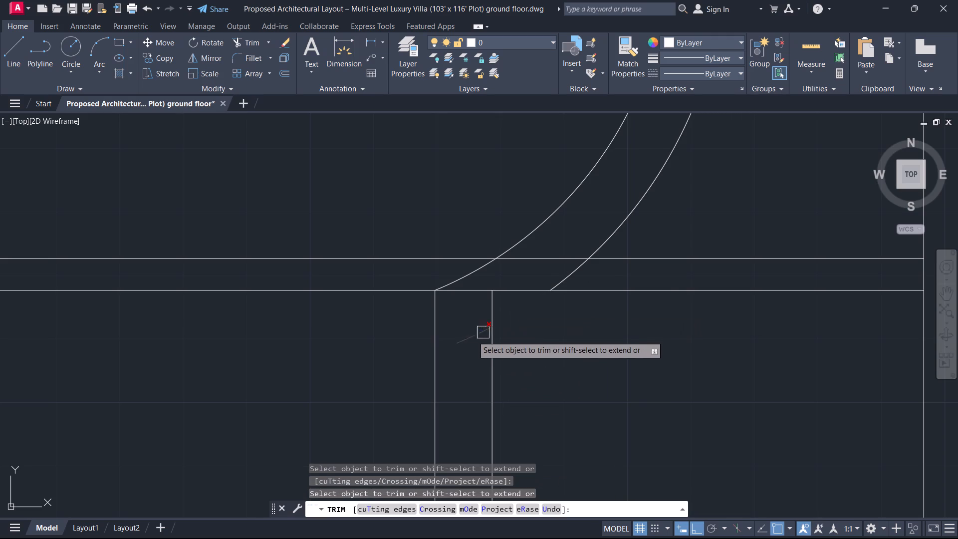
pyautogui.click(472, 336)
pyautogui.click(530, 259)
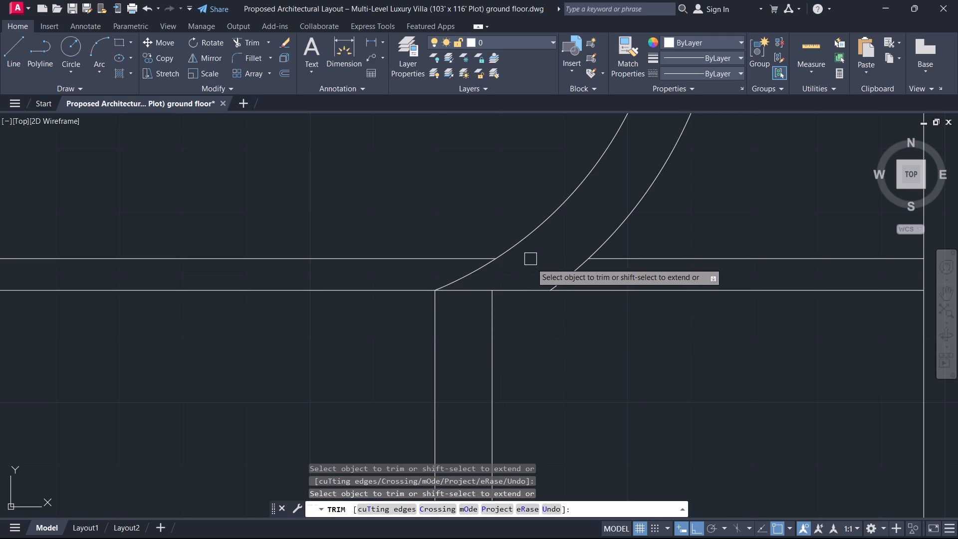
# Trim both lines of the lower horizontal partition between the outer arc and the right outer wall.
pyautogui.click(641, 298)
pyautogui.click(689, 247)
pyautogui.scroll(-2, 599, 322)
pyautogui.moveTo(586, 325); pyautogui.dragTo(603, 286, button='middle')
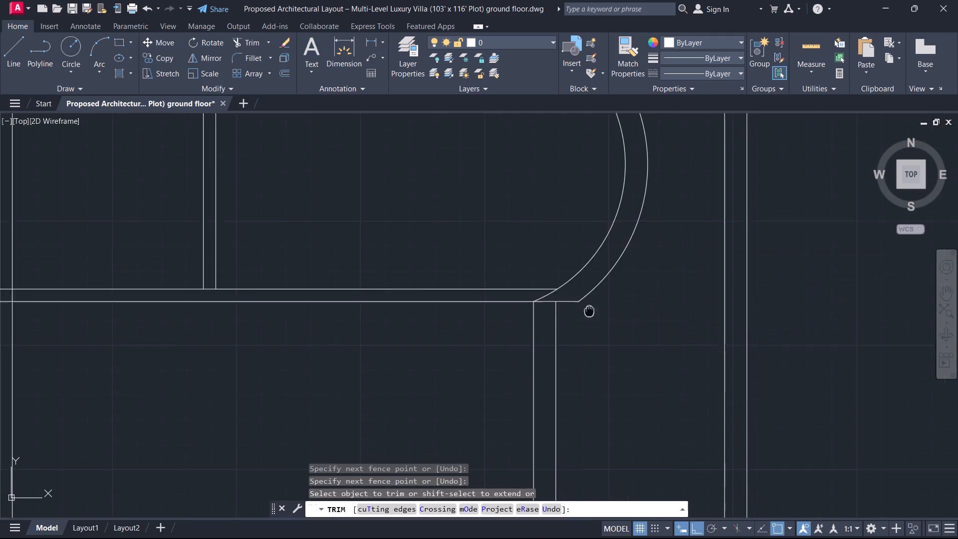
pyautogui.moveTo(603, 286); pyautogui.dragTo(647, 242, button='middle')
pyautogui.scroll(-1, 647, 242)
pyautogui.moveTo(646, 262); pyautogui.dragTo(551, 266, button='middle')
pyautogui.press('Escape')
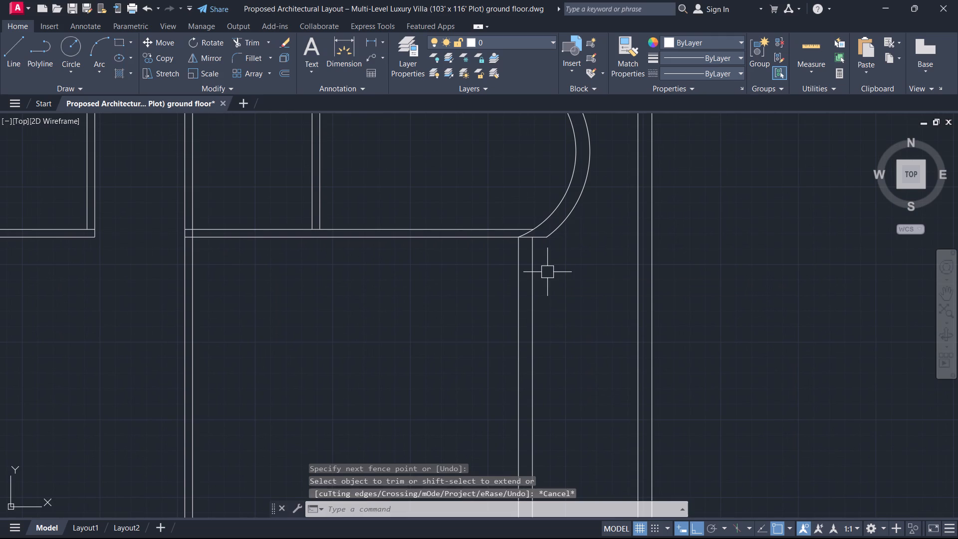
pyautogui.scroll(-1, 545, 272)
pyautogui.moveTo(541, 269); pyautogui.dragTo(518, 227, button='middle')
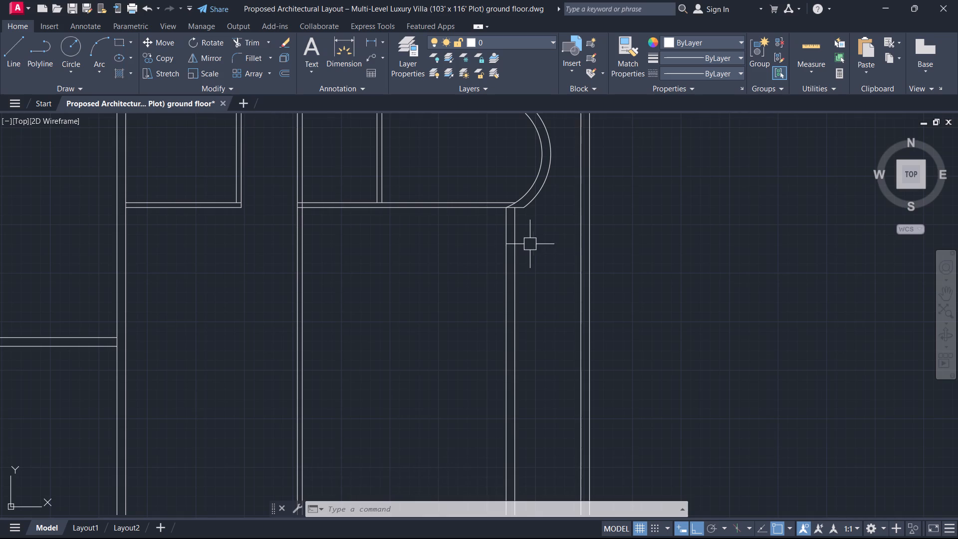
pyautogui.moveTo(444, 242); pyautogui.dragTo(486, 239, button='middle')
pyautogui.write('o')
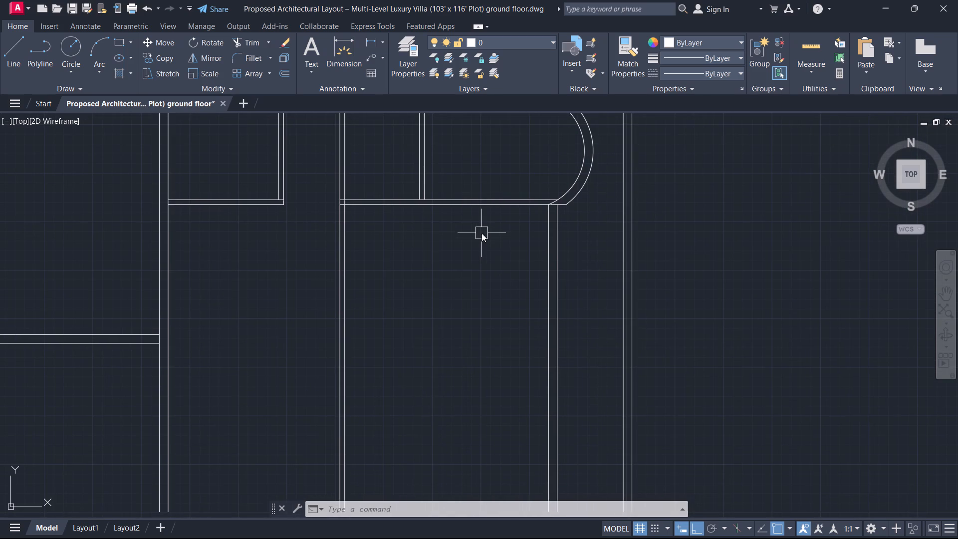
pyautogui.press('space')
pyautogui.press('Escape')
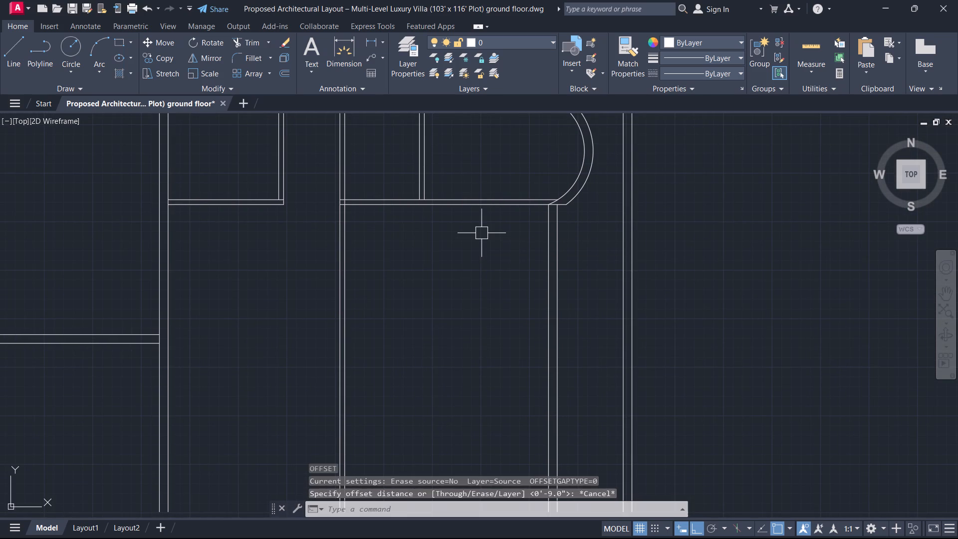
# Measure the clear width of the space below the lower horizontal partition, between its two vertical walls.
pyautogui.write('di')
pyautogui.press('space')
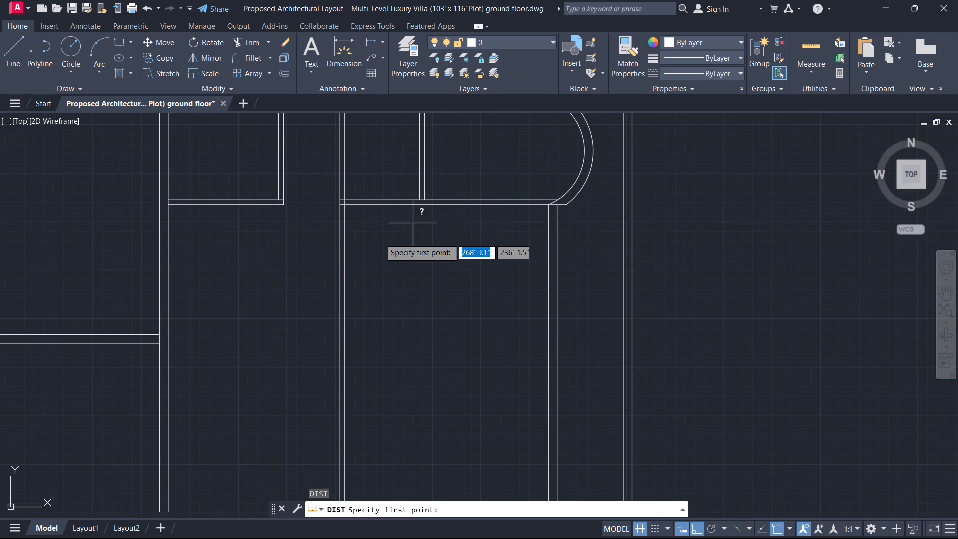
pyautogui.moveTo(343, 246); pyautogui.dragTo(348, 249)
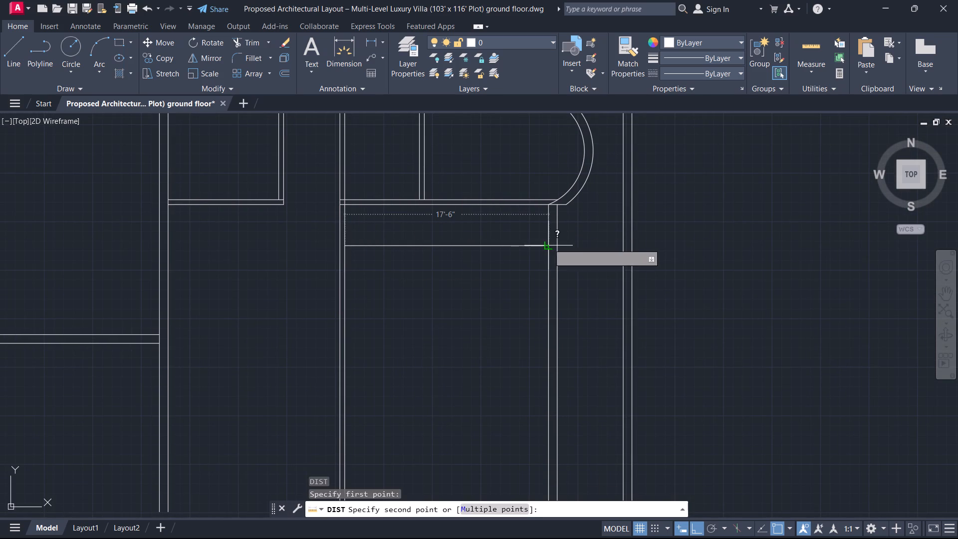
pyautogui.press('Escape')
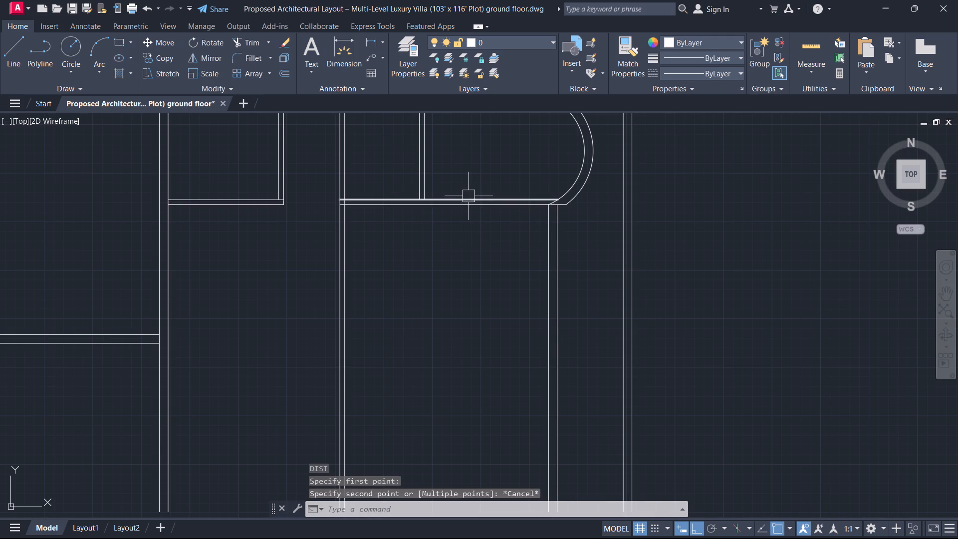
# Offset the lower horizontal partition's bottom line 13'6" downward.
pyautogui.write('o')
pyautogui.press('space')
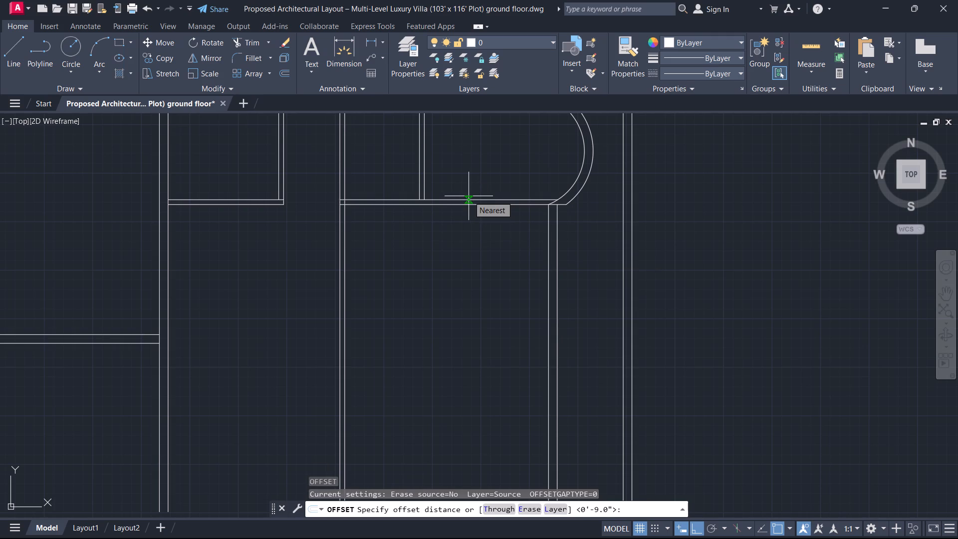
pyautogui.write("13'6")
pyautogui.press('Return')
pyautogui.scroll(1, 469, 219)
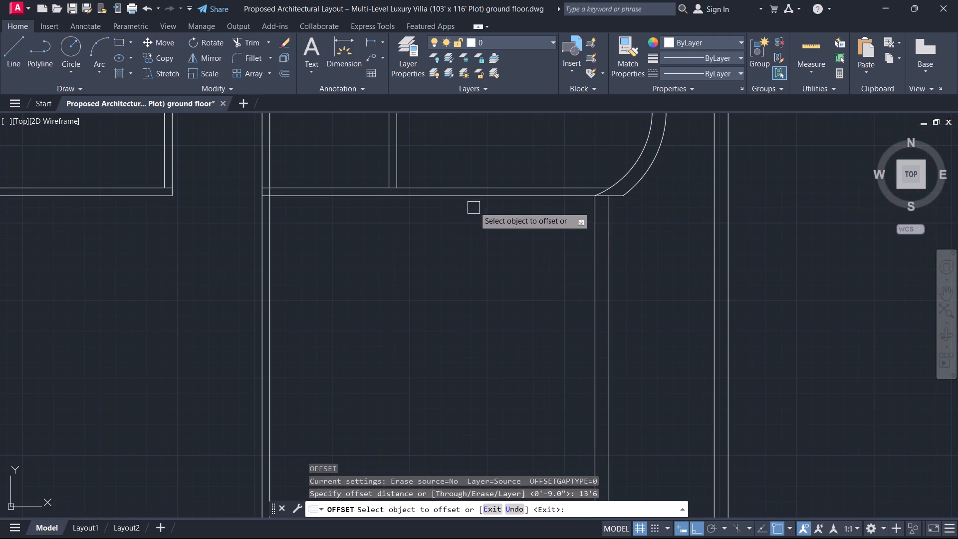
pyautogui.click(484, 197)
pyautogui.click(492, 227)
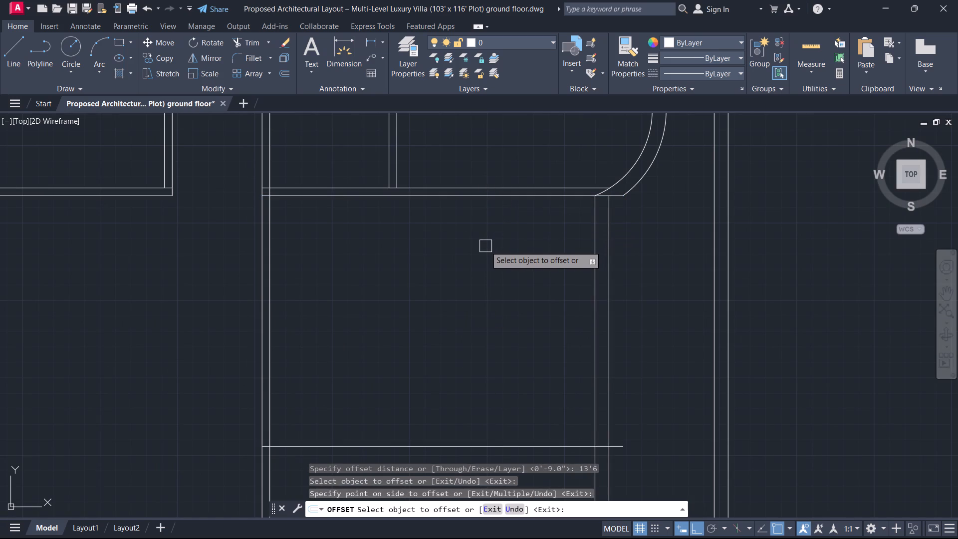
pyautogui.scroll(-1, 485, 246)
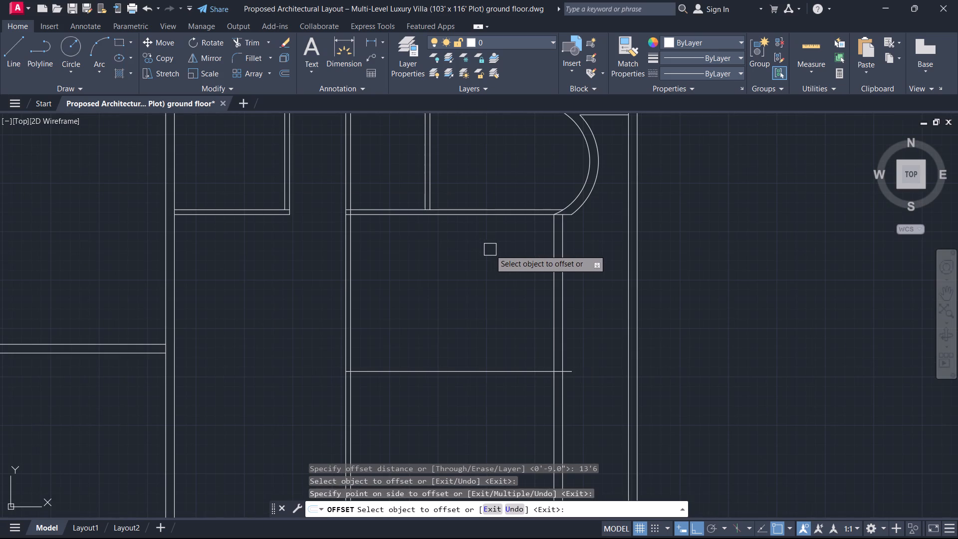
pyautogui.press('Escape')
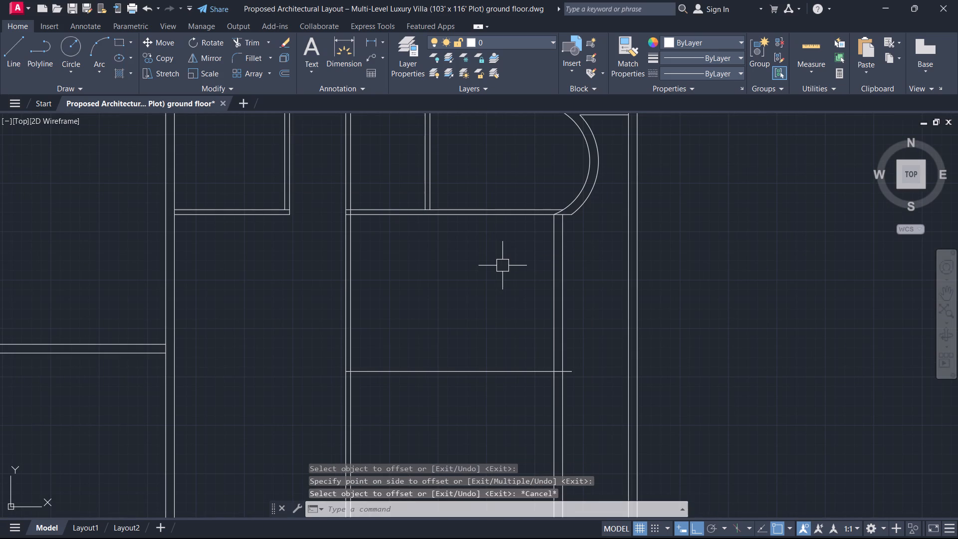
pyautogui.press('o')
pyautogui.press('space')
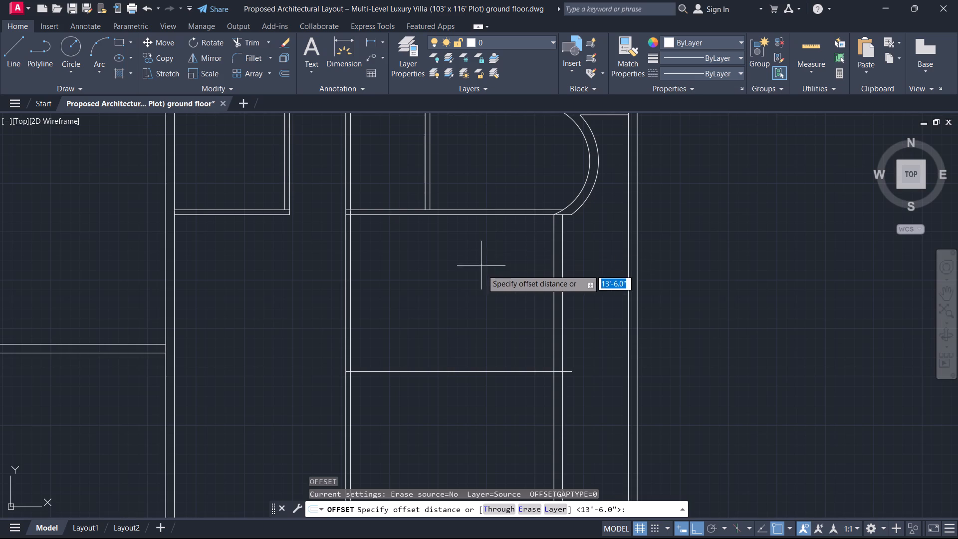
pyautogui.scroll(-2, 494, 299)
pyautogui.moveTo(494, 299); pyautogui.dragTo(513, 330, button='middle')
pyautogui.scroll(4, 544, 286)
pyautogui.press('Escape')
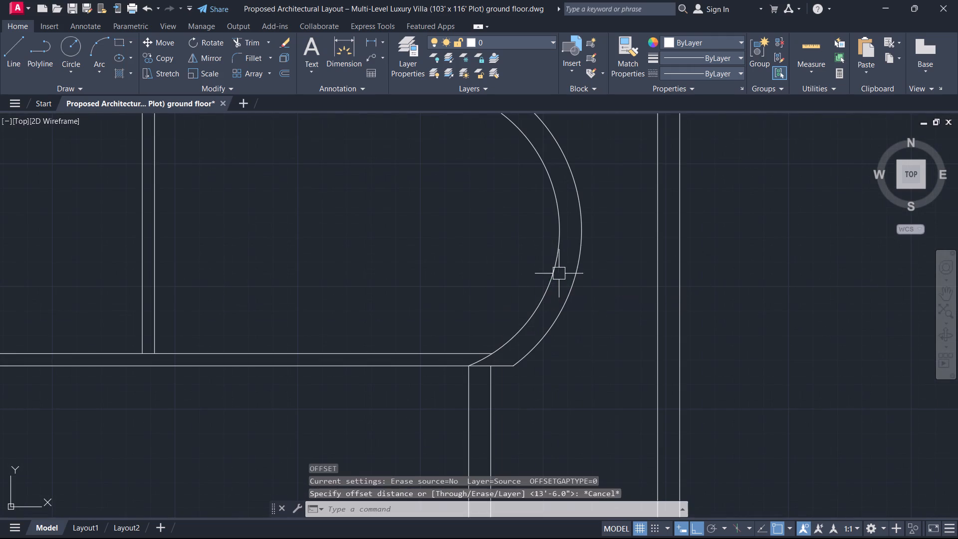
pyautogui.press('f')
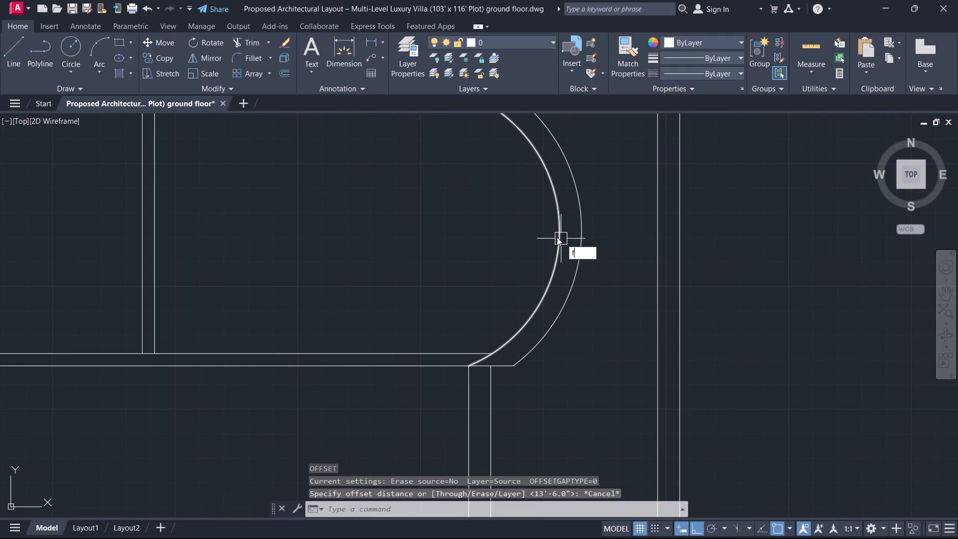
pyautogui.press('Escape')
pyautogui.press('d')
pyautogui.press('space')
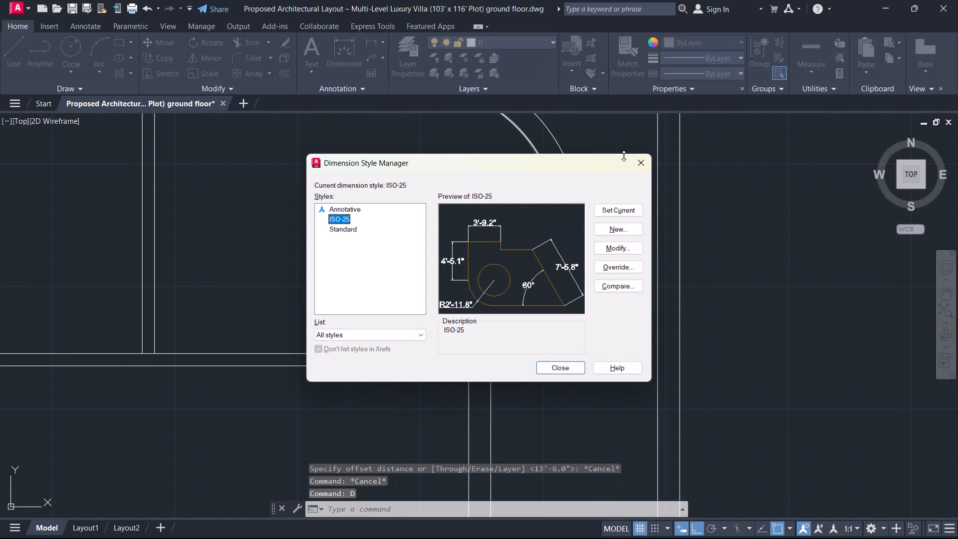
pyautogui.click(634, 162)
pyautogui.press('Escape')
# Measure the curved wall's thickness between the inner and outer arcs.
pyautogui.press('d')
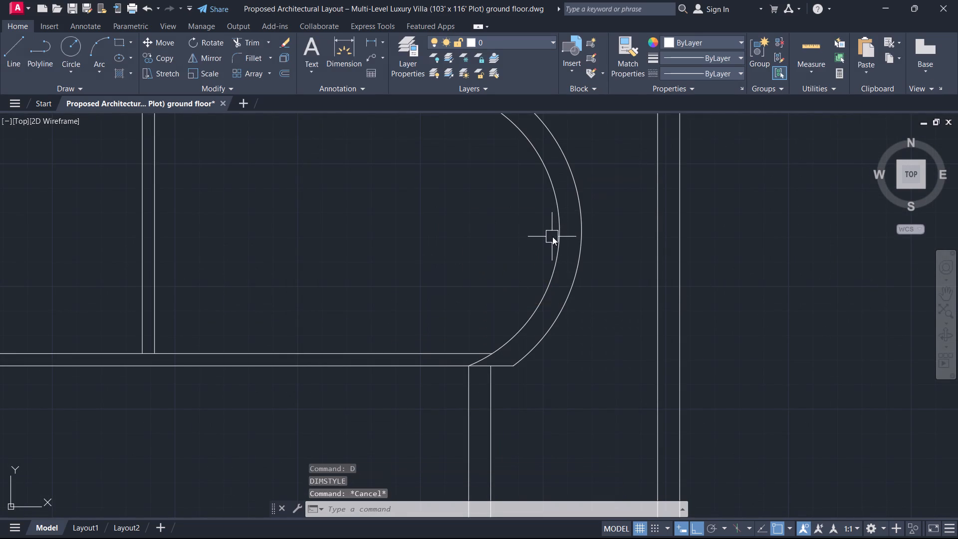
pyautogui.press('i')
pyautogui.press('space')
pyautogui.click(563, 223)
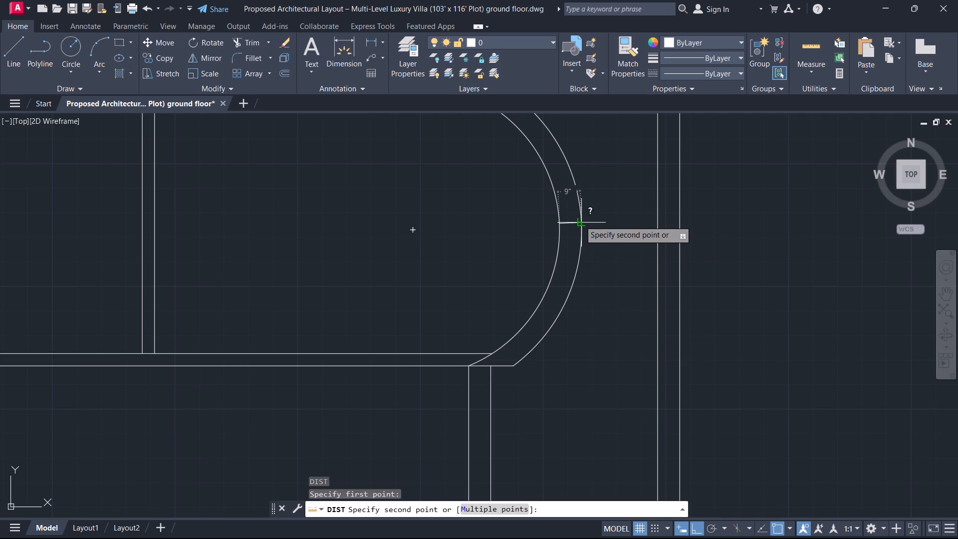
pyautogui.press('Escape')
# Flatten the curved wall's inner arc by stretching its midpoint slightly inward toward the room.
pyautogui.click(559, 225)
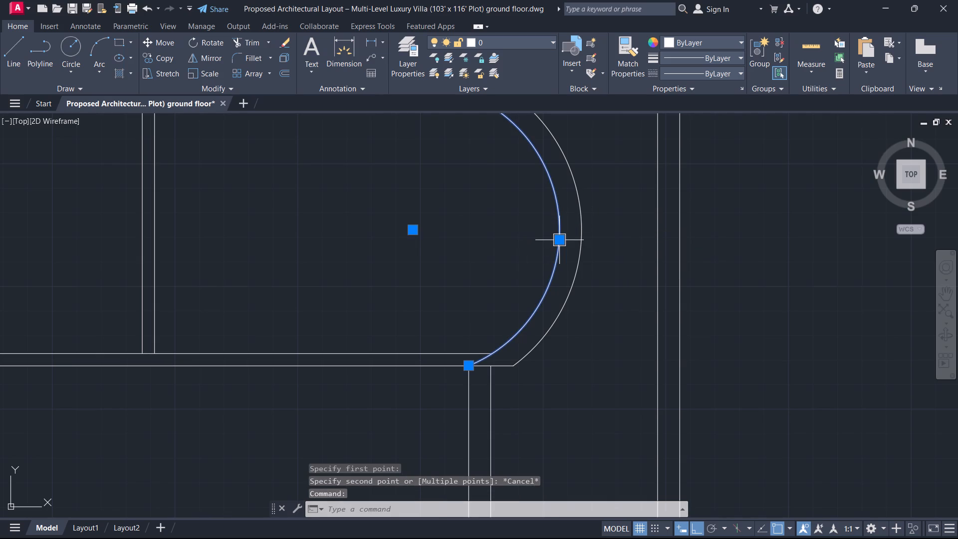
pyautogui.click(560, 237)
pyautogui.click(541, 238)
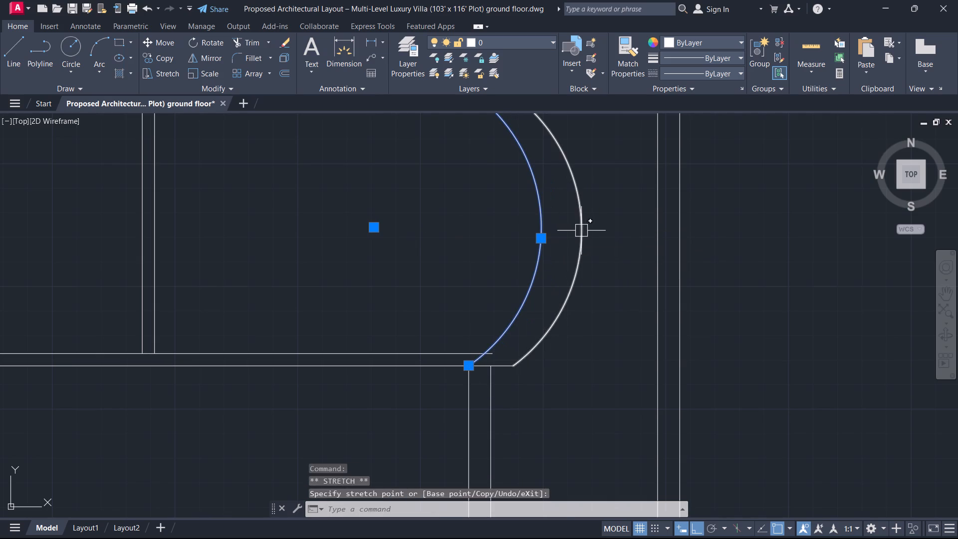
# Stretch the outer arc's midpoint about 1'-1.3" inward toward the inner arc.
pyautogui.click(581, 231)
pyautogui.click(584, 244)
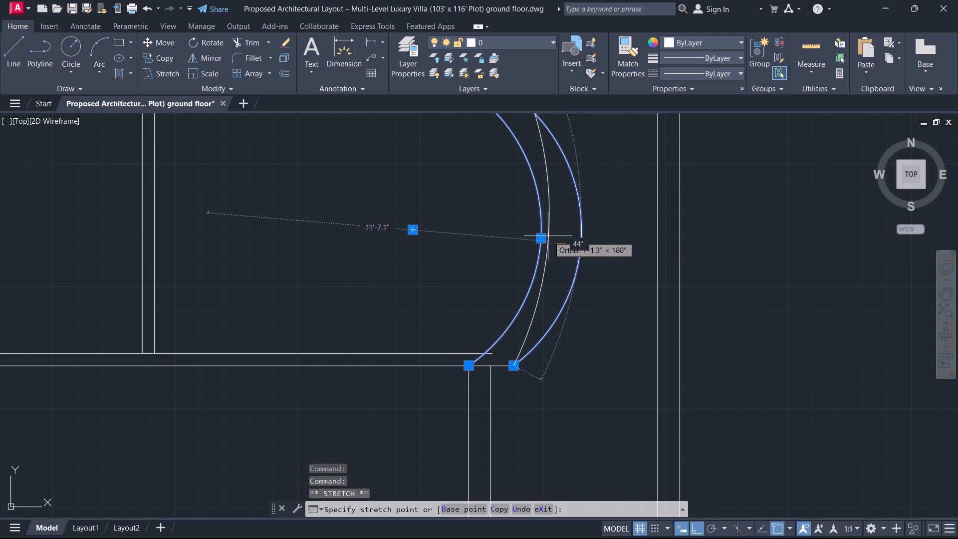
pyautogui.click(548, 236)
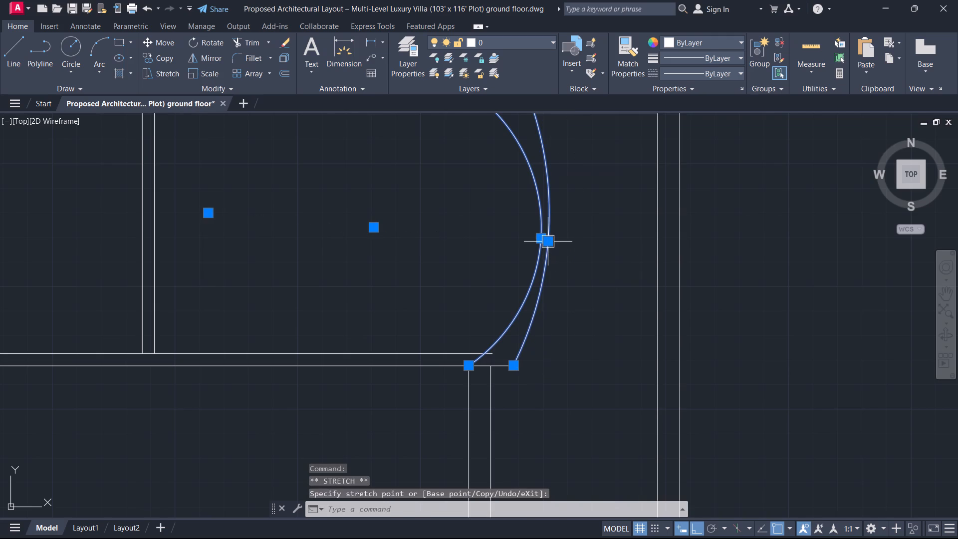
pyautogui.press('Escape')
# Delete the curved wall's outer arc.
pyautogui.click(550, 263)
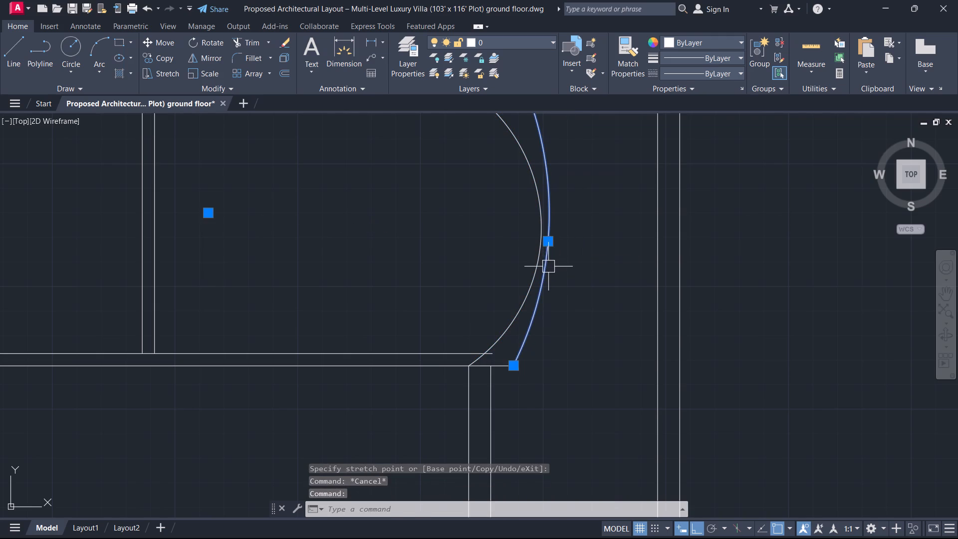
pyautogui.press('Delete')
# Offset the flattened inner arc 9" outward toward the right outer wall.
pyautogui.scroll(-2, 543, 279)
pyautogui.moveTo(541, 279); pyautogui.dragTo(549, 304, button='middle')
pyautogui.scroll(1, 554, 293)
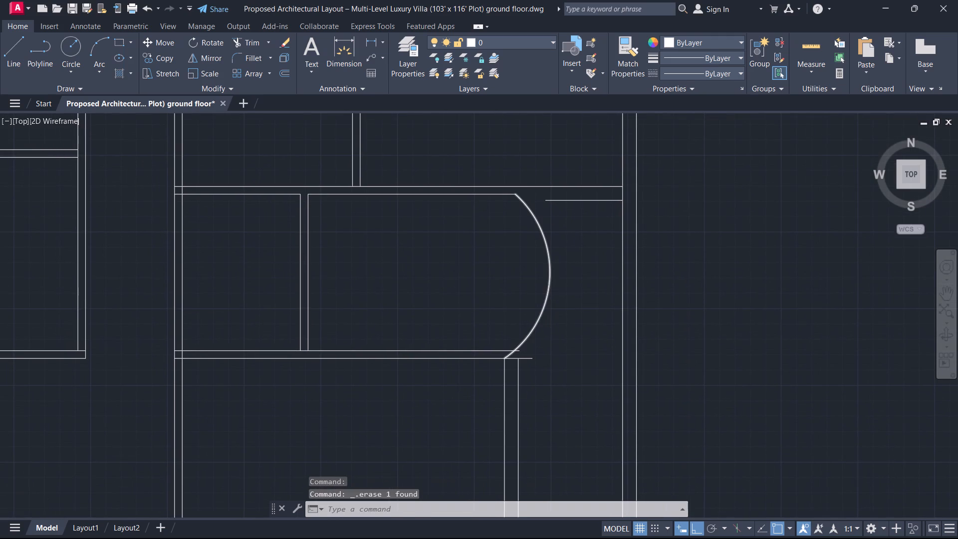
pyautogui.write('o')
pyautogui.press('space')
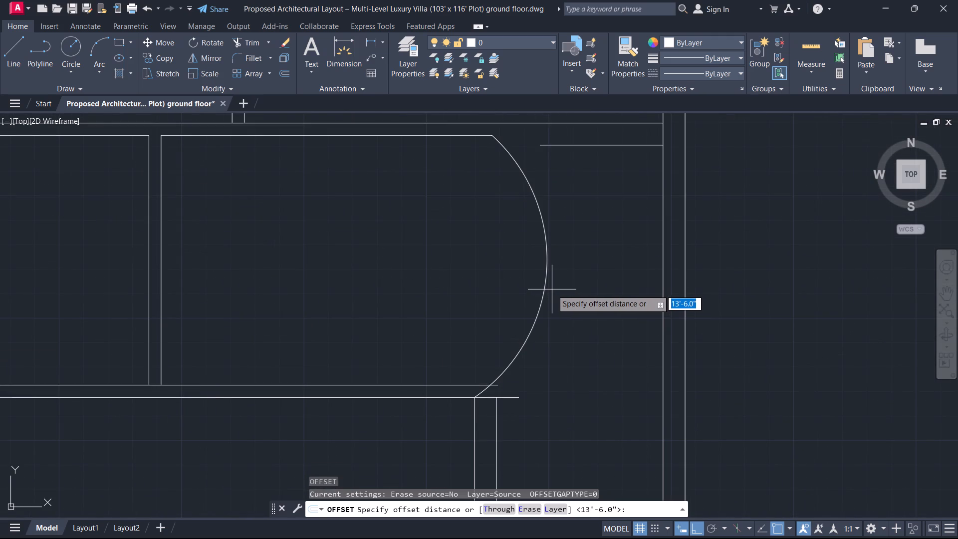
pyautogui.press('9')
pyautogui.press('Return')
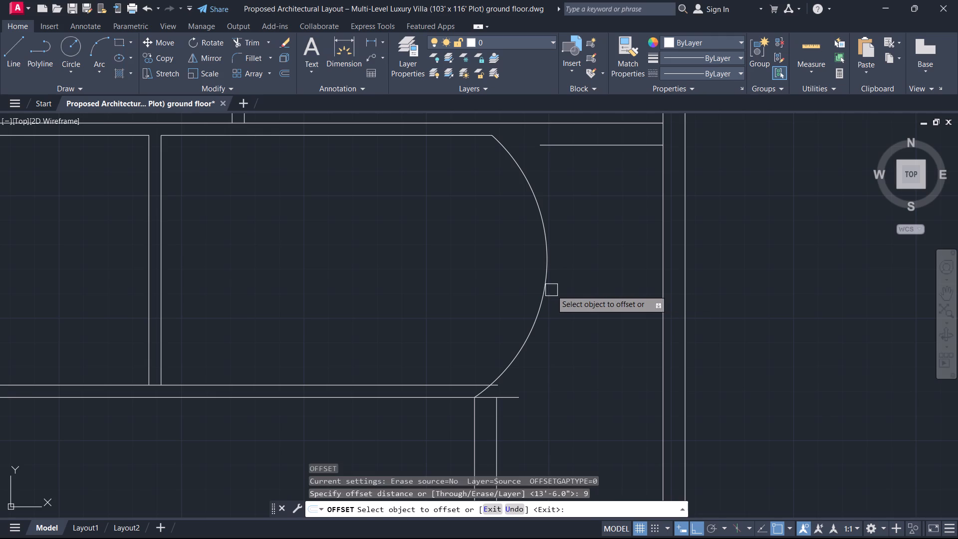
pyautogui.click(547, 291)
pyautogui.click(614, 290)
pyautogui.press('Escape')
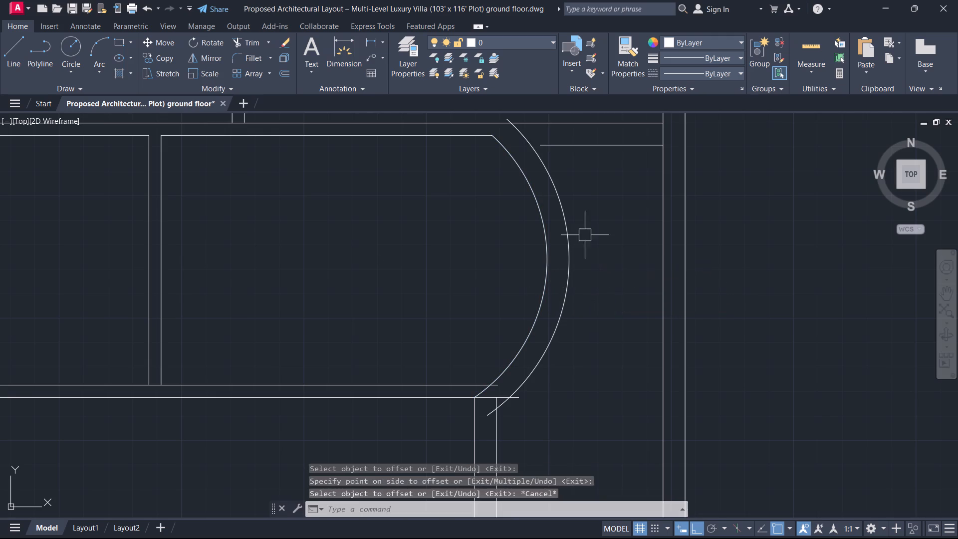
# Extend the short horizontal wall line from the right outer wall to meet the curved wall's new outer arc.
pyautogui.scroll(-2, 569, 208)
pyautogui.moveTo(569, 208); pyautogui.dragTo(584, 235, button='middle')
pyautogui.scroll(2, 580, 235)
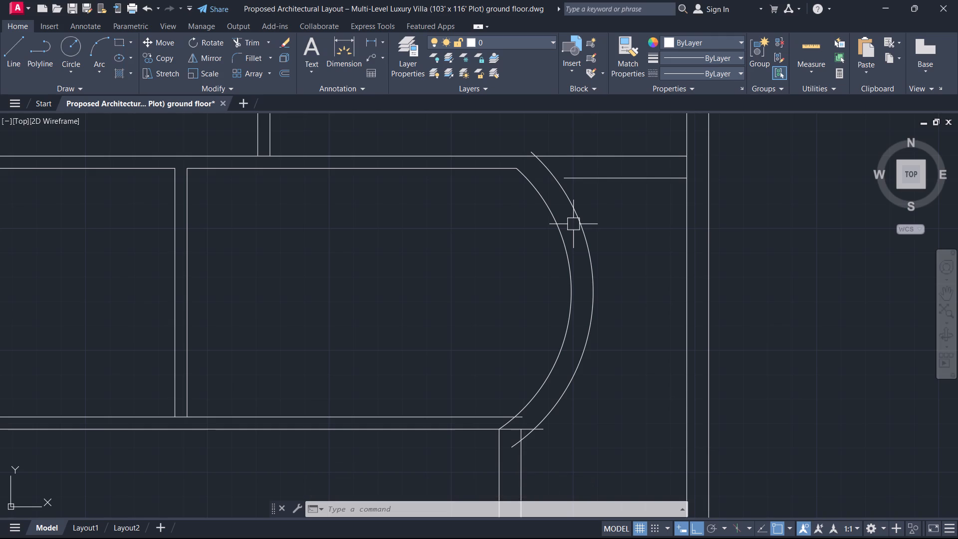
pyautogui.scroll(1, 556, 186)
pyautogui.write('ex')
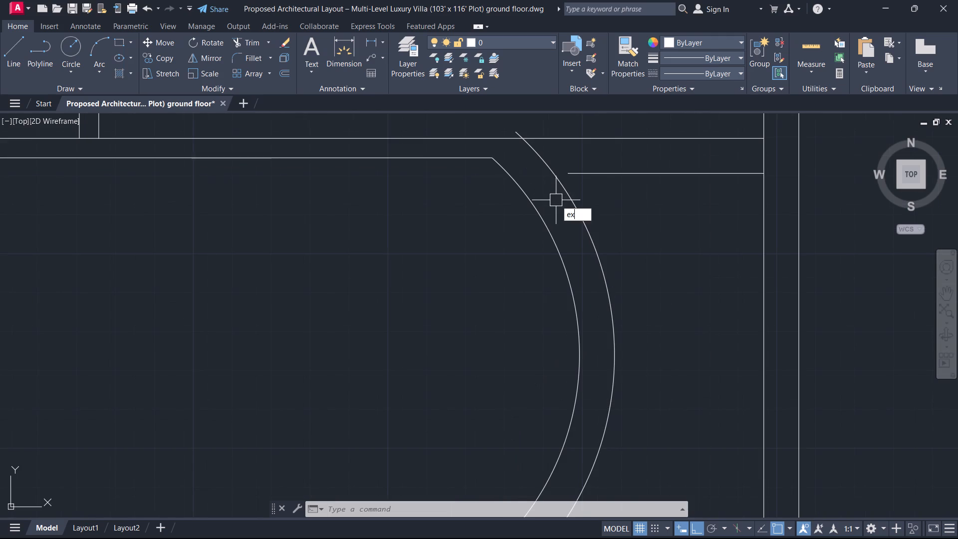
pyautogui.press('space')
pyautogui.press('space')
pyautogui.click(608, 177)
pyautogui.scroll(-1, 573, 227)
pyautogui.moveTo(577, 229); pyautogui.dragTo(577, 148, button='middle')
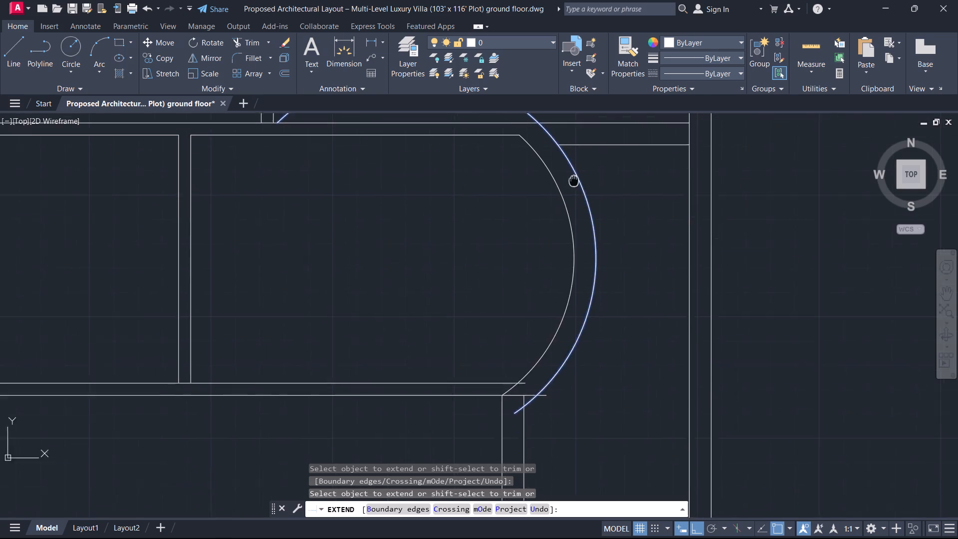
pyautogui.moveTo(577, 148); pyautogui.dragTo(580, 131, button='middle')
pyautogui.scroll(1, 544, 334)
pyautogui.moveTo(541, 293); pyautogui.dragTo(553, 208, button='middle')
pyautogui.press('Escape')
# Trim the outer arc's lower tail and the overhanging end of the partition's lower line where they cross.
pyautogui.scroll(1, 545, 302)
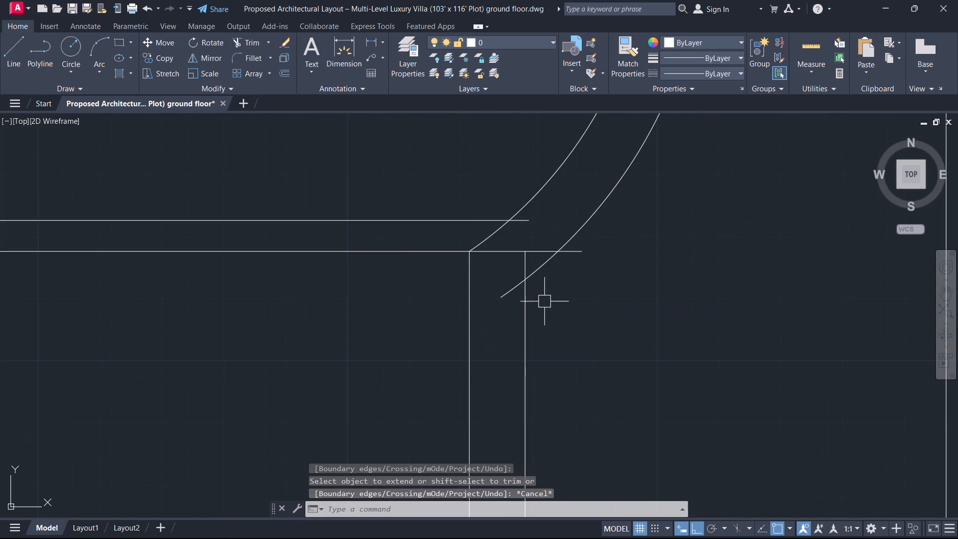
pyautogui.press('t')
pyautogui.write('r')
pyautogui.press('space')
pyautogui.scroll(1, 539, 284)
pyautogui.moveTo(539, 255); pyautogui.dragTo(538, 260)
pyautogui.click(490, 301)
pyautogui.click(600, 239)
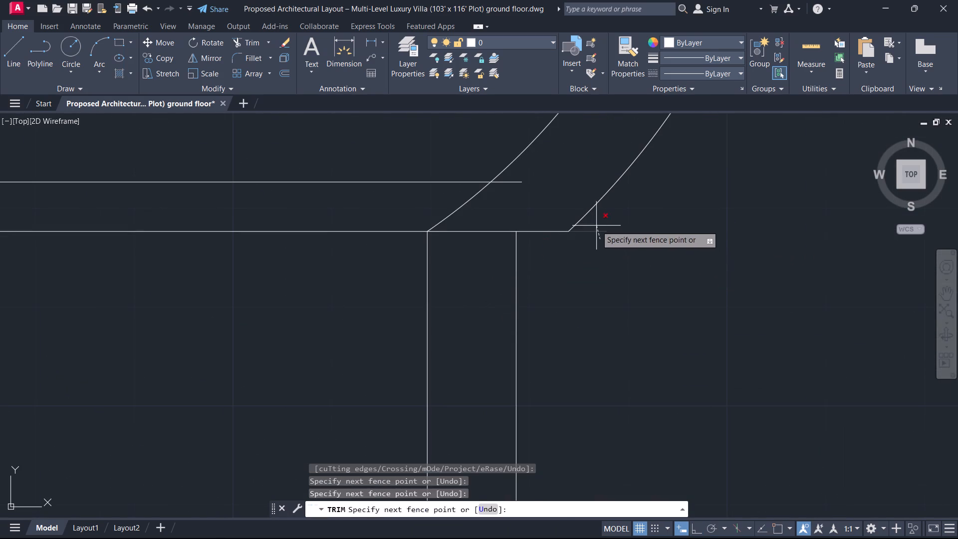
pyautogui.click(596, 226)
# Trim the outer arc's upper end beyond the short horizontal wall line.
pyautogui.scroll(-1, 580, 187)
pyautogui.middleClick(580, 186)
pyautogui.scroll(-1, 579, 195)
pyautogui.moveTo(578, 197); pyautogui.dragTo(538, 434, button='middle')
pyautogui.scroll(-2, 568, 350)
pyautogui.middleClick(531, 464)
pyautogui.scroll(4, 526, 349)
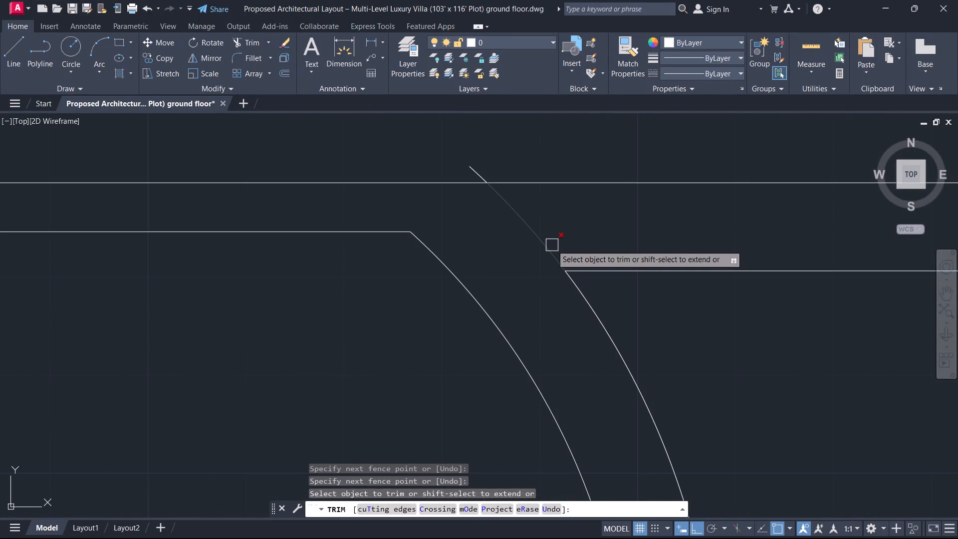
pyautogui.moveTo(551, 245); pyautogui.dragTo(545, 230)
pyautogui.click(478, 165)
pyautogui.press('Escape')
pyautogui.scroll(-3, 508, 202)
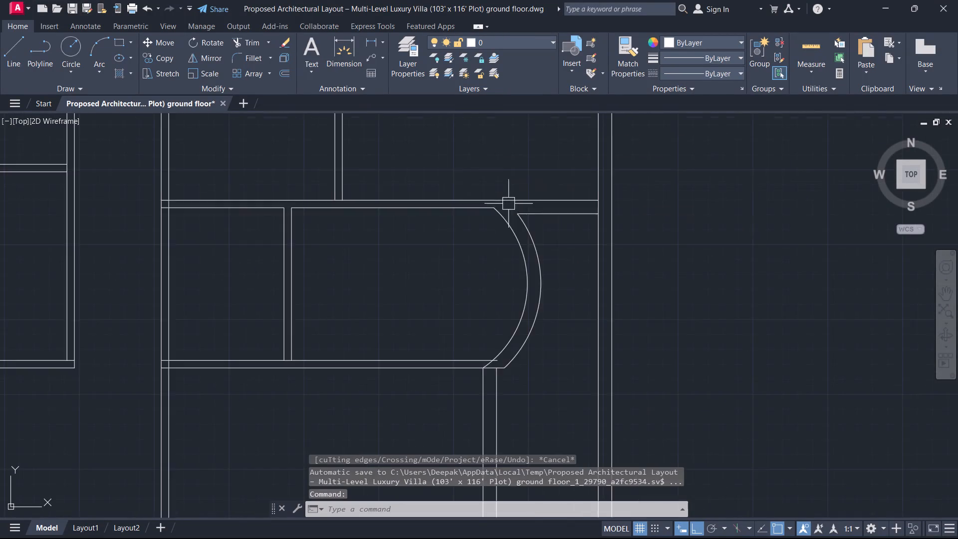
# Trim the partition's upper line past the inner arc and the inner arc's tail between the two partition lines.
pyautogui.scroll(-3, 508, 204)
pyautogui.scroll(1, 487, 268)
pyautogui.moveTo(487, 268); pyautogui.dragTo(477, 218, button='middle')
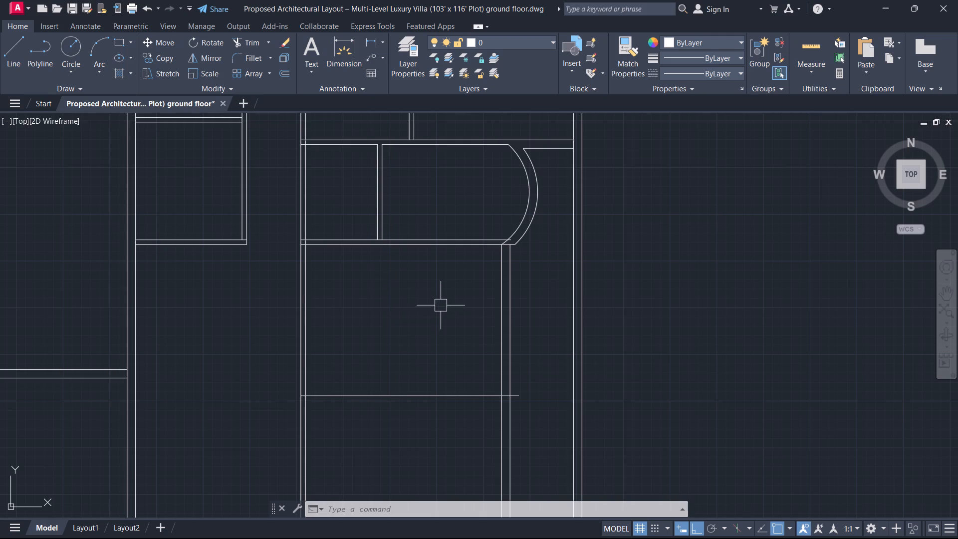
pyautogui.moveTo(582, 288); pyautogui.dragTo(610, 347, button='middle')
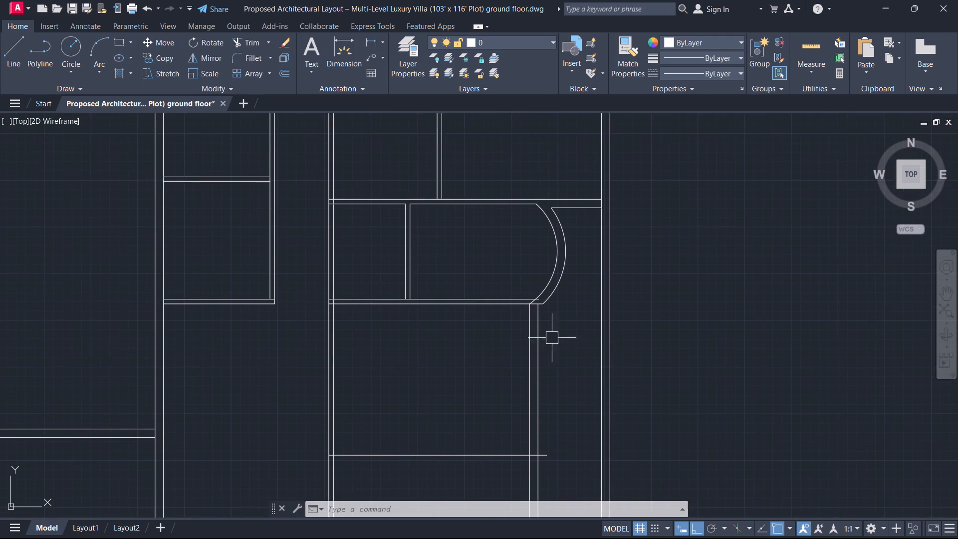
pyautogui.scroll(4, 540, 323)
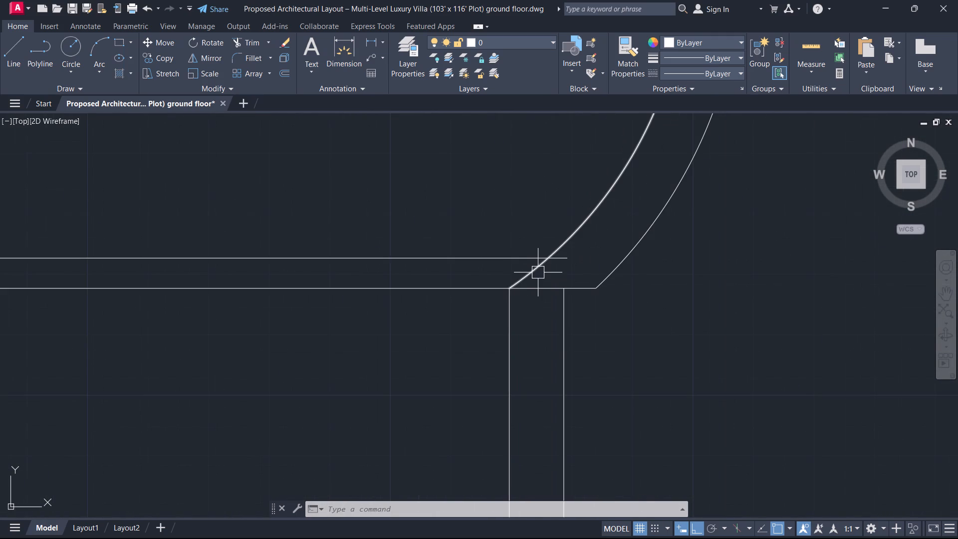
pyautogui.press('t')
pyautogui.press('r')
pyautogui.press('space')
pyautogui.scroll(1, 564, 266)
pyautogui.click(571, 252)
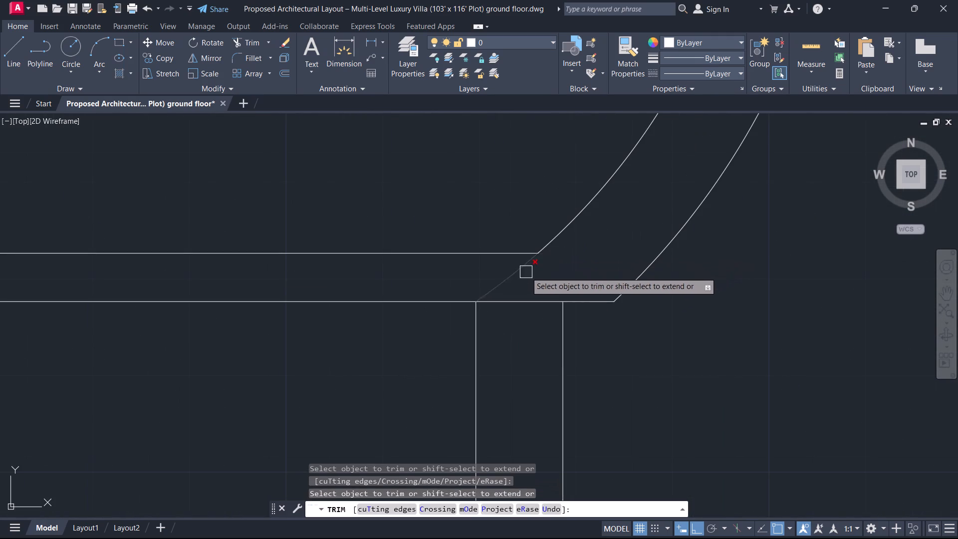
pyautogui.click(525, 272)
pyautogui.press('Escape')
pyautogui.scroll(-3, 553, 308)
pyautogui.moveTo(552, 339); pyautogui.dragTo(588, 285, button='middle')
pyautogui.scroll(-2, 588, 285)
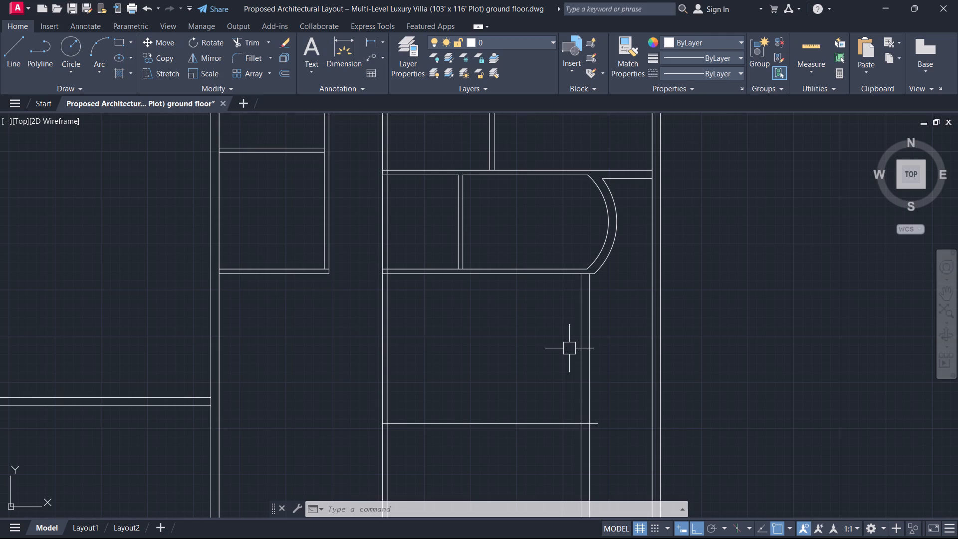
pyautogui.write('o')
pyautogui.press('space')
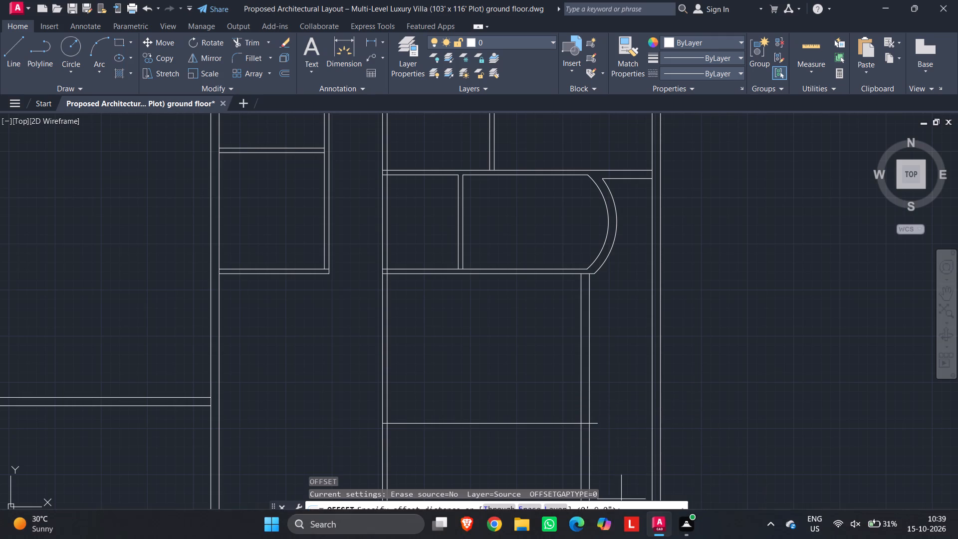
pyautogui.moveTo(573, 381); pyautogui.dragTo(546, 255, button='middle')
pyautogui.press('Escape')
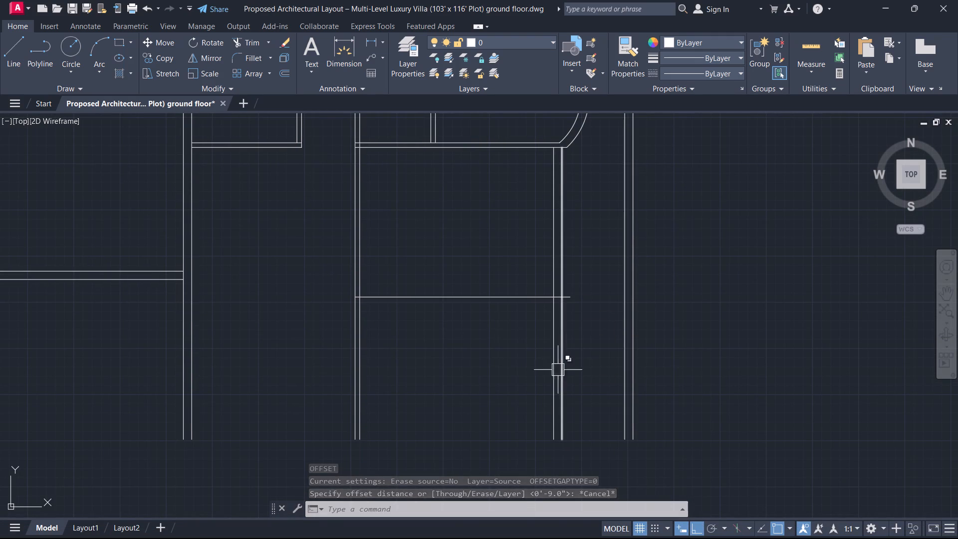
# Offset the single horizontal line below the curved-wall room 5" downward to form a partition.
pyautogui.press('o')
pyautogui.press('space')
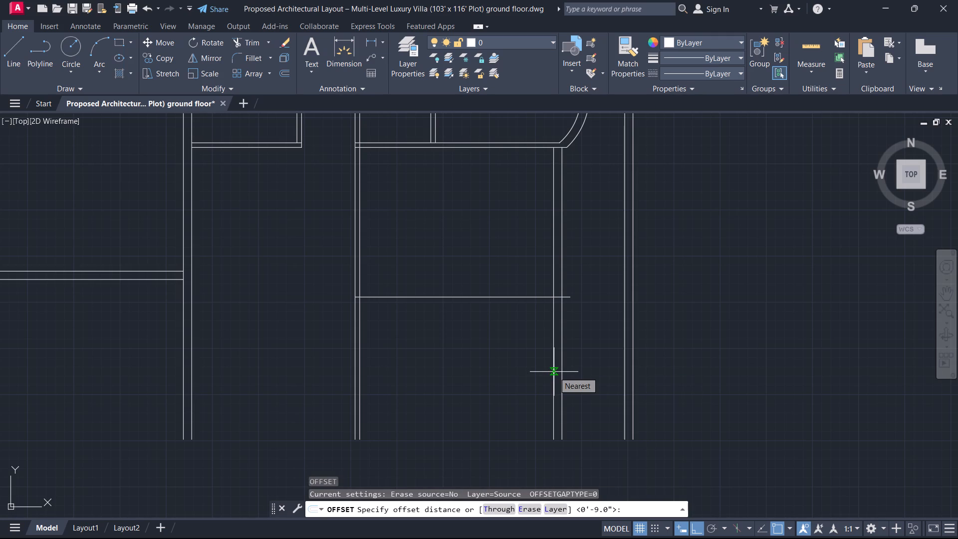
pyautogui.press('5')
pyautogui.press('Return')
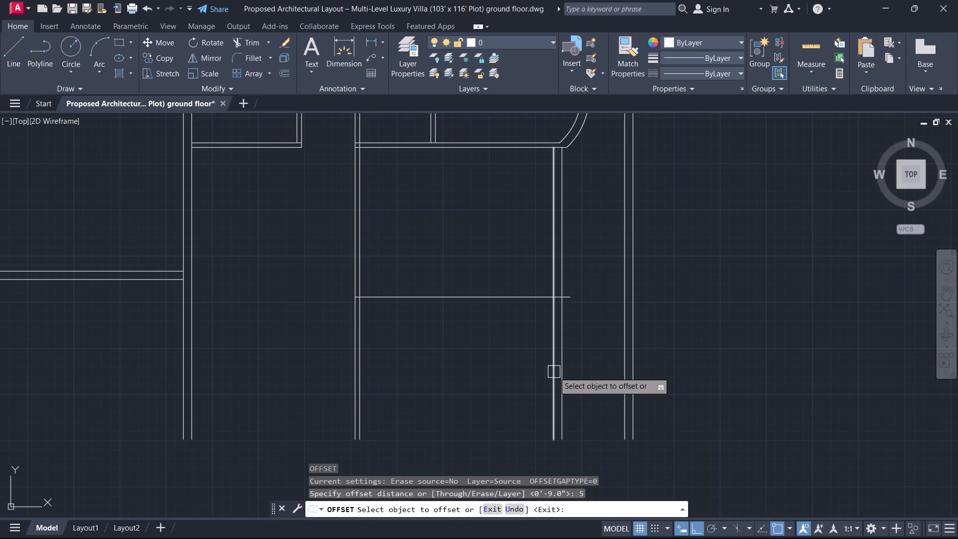
pyautogui.click(503, 296)
pyautogui.click(501, 314)
pyautogui.press('Escape')
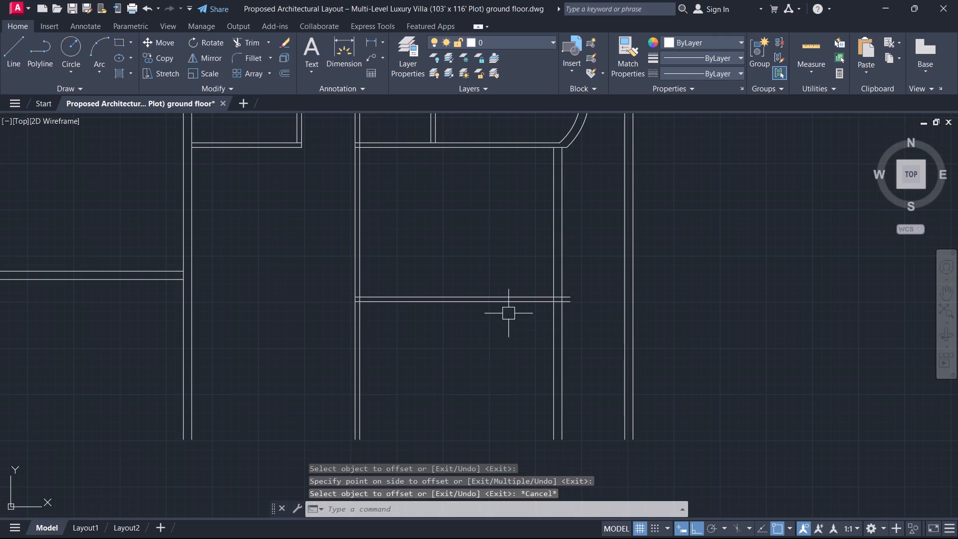
# Offset the new partition's lower line 7'6" downward to mark the next room's depth.
pyautogui.moveTo(510, 313); pyautogui.dragTo(515, 309, button='middle')
pyautogui.scroll(-1, 514, 310)
pyautogui.moveTo(512, 331); pyautogui.dragTo(526, 314, button='middle')
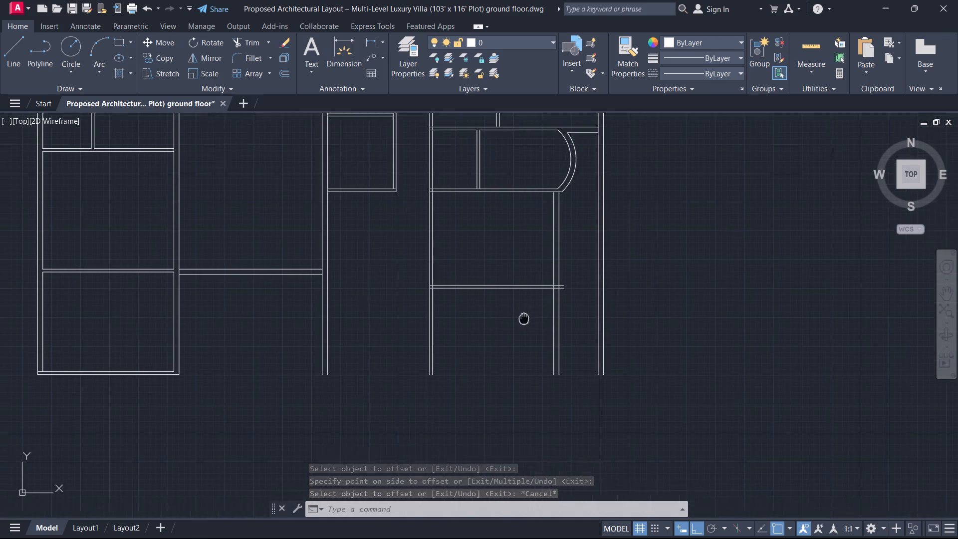
pyautogui.moveTo(526, 314); pyautogui.dragTo(578, 245, button='middle')
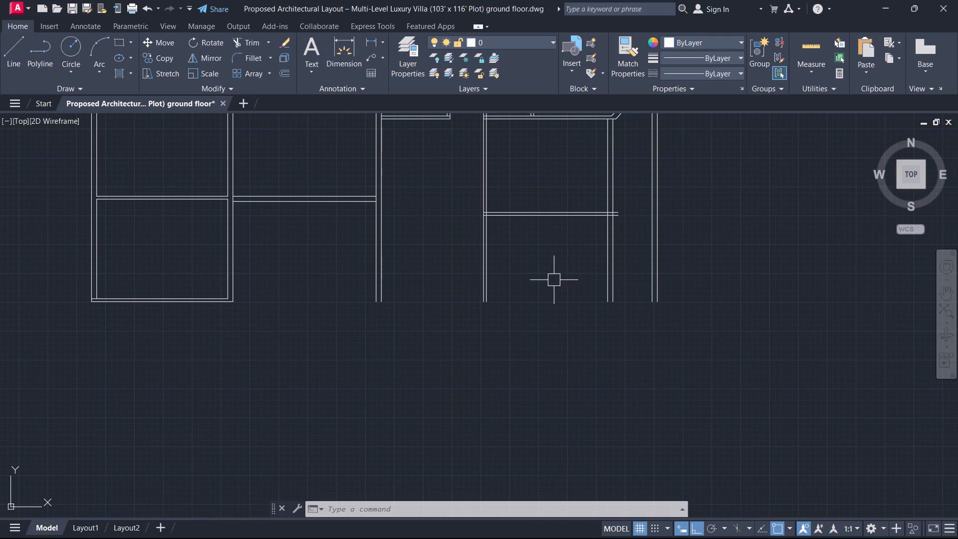
pyautogui.write('o')
pyautogui.press('space')
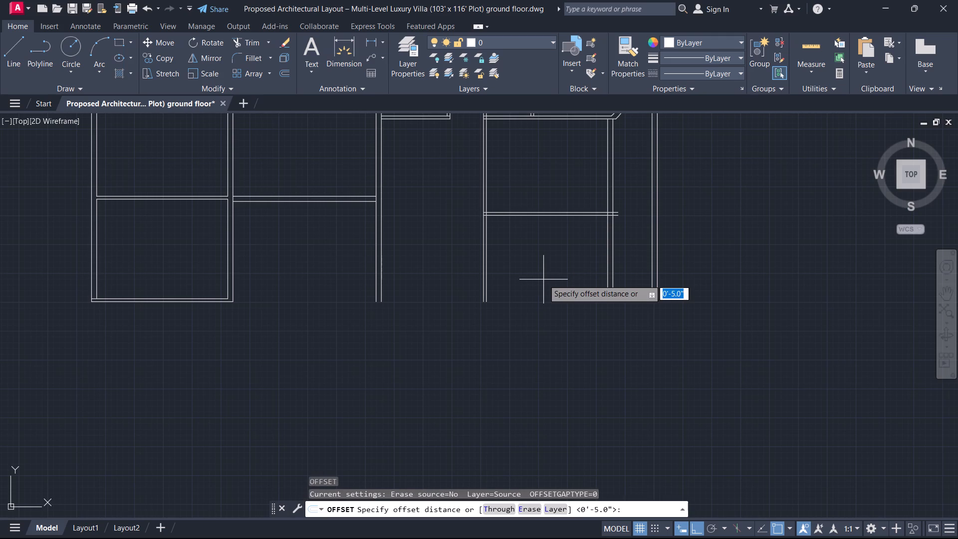
pyautogui.write("7'6")
pyautogui.press('Return')
pyautogui.scroll(2, 703, 35)
pyautogui.scroll(2, 570, 232)
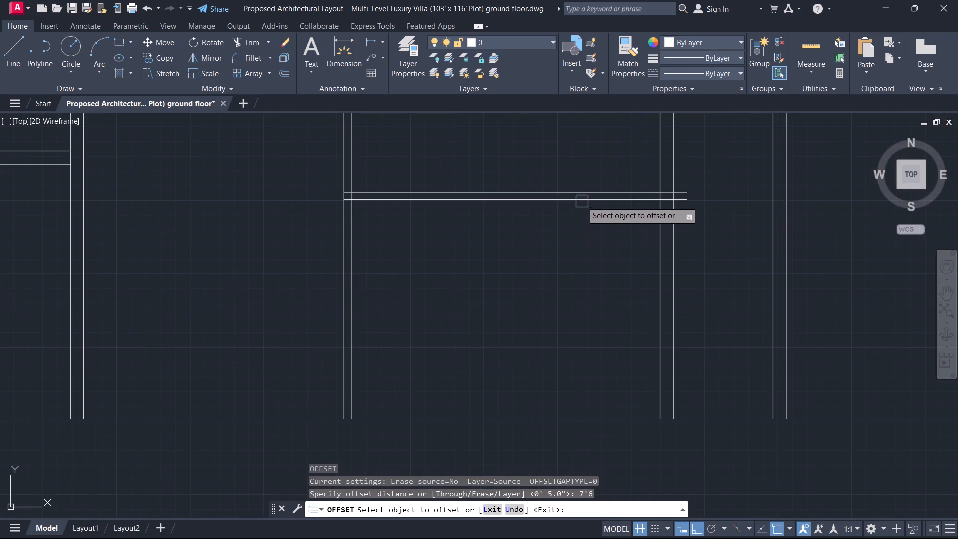
pyautogui.click(584, 203)
pyautogui.click(594, 235)
pyautogui.press('Escape')
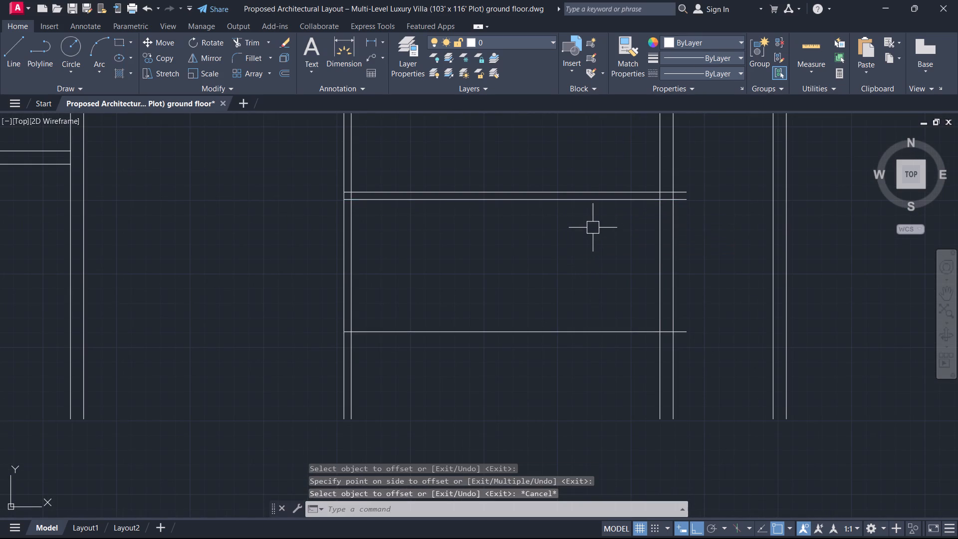
# Offset the new lower horizontal line 5" downward to form a second partition.
pyautogui.press('o')
pyautogui.press('space')
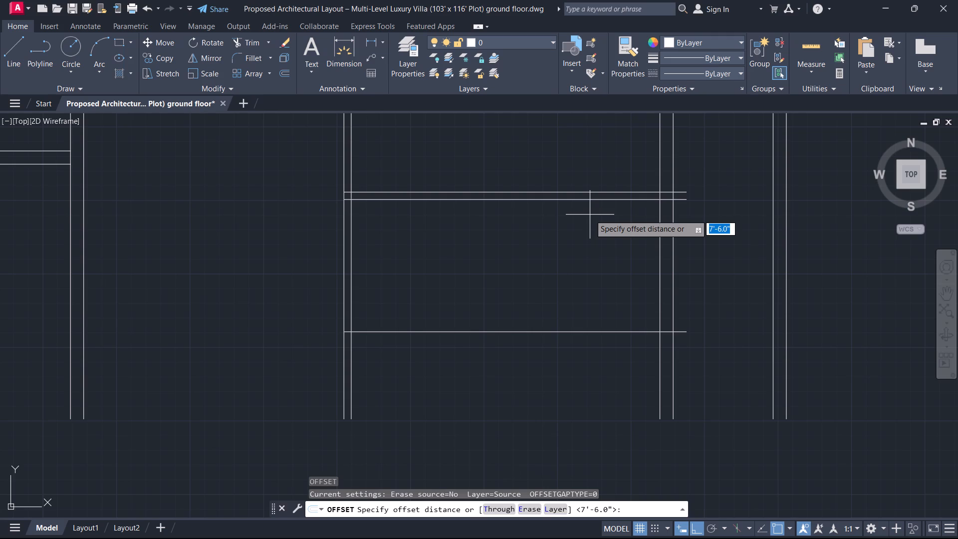
pyautogui.press('5')
pyautogui.press('Return')
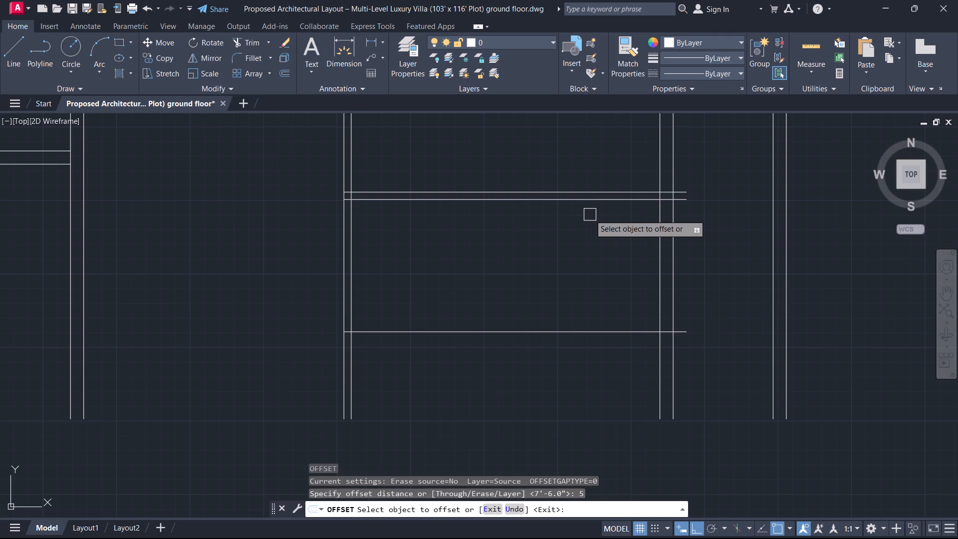
pyautogui.moveTo(598, 328); pyautogui.dragTo(595, 341)
pyautogui.click(587, 376)
pyautogui.press('Escape')
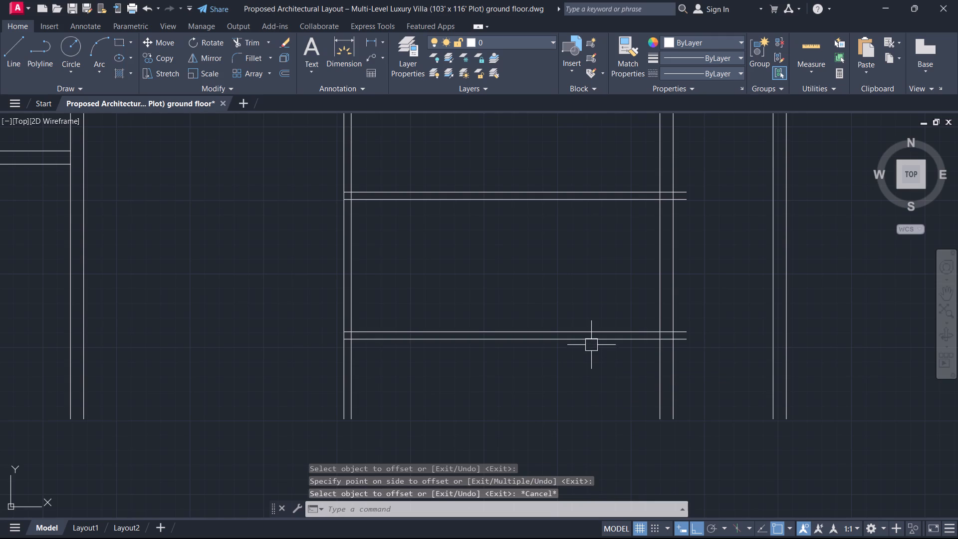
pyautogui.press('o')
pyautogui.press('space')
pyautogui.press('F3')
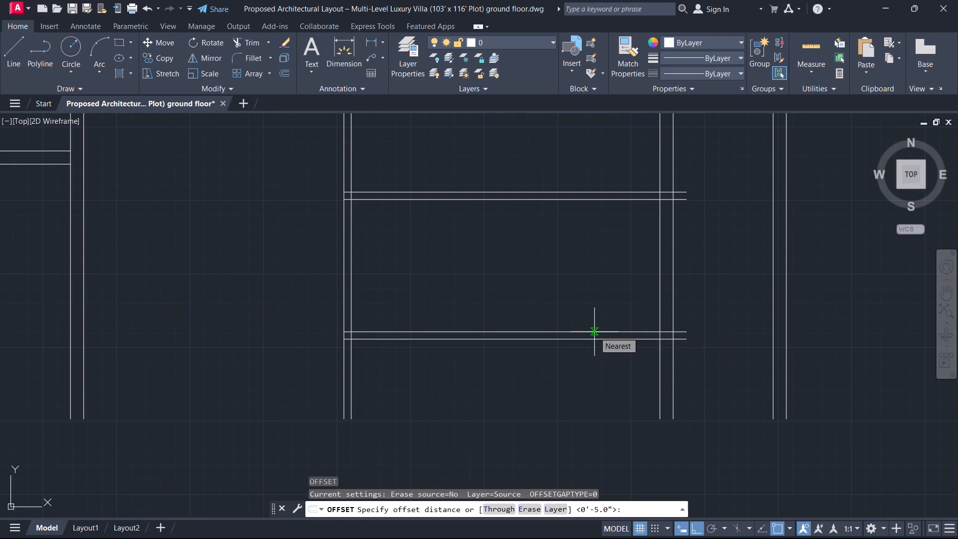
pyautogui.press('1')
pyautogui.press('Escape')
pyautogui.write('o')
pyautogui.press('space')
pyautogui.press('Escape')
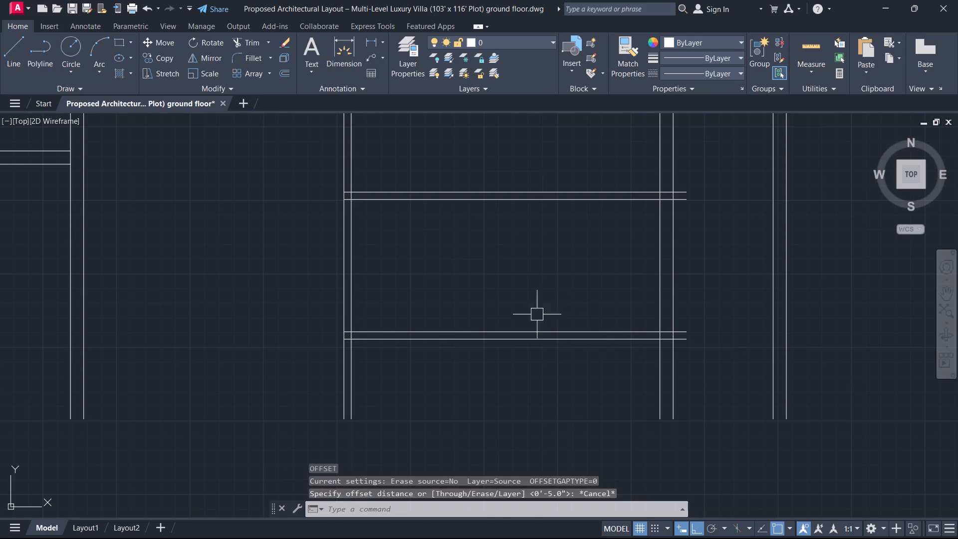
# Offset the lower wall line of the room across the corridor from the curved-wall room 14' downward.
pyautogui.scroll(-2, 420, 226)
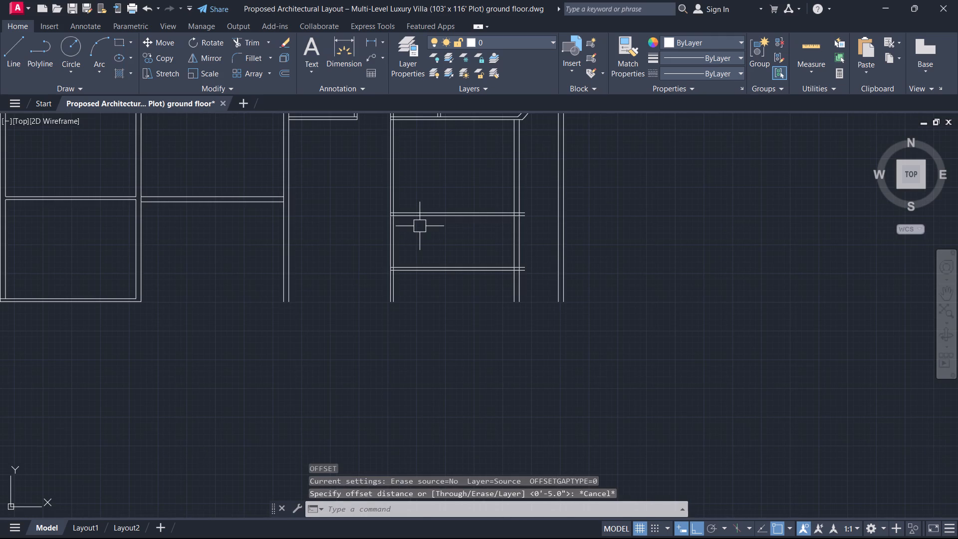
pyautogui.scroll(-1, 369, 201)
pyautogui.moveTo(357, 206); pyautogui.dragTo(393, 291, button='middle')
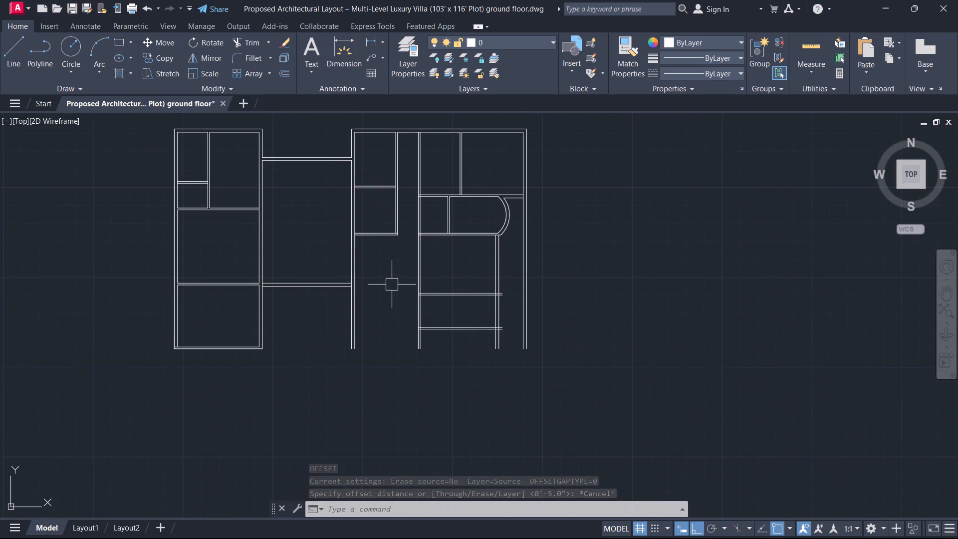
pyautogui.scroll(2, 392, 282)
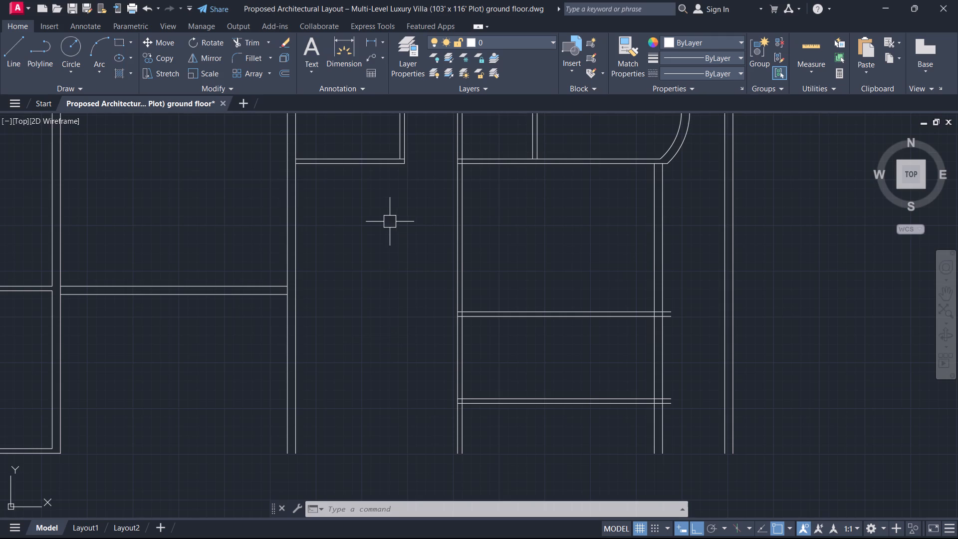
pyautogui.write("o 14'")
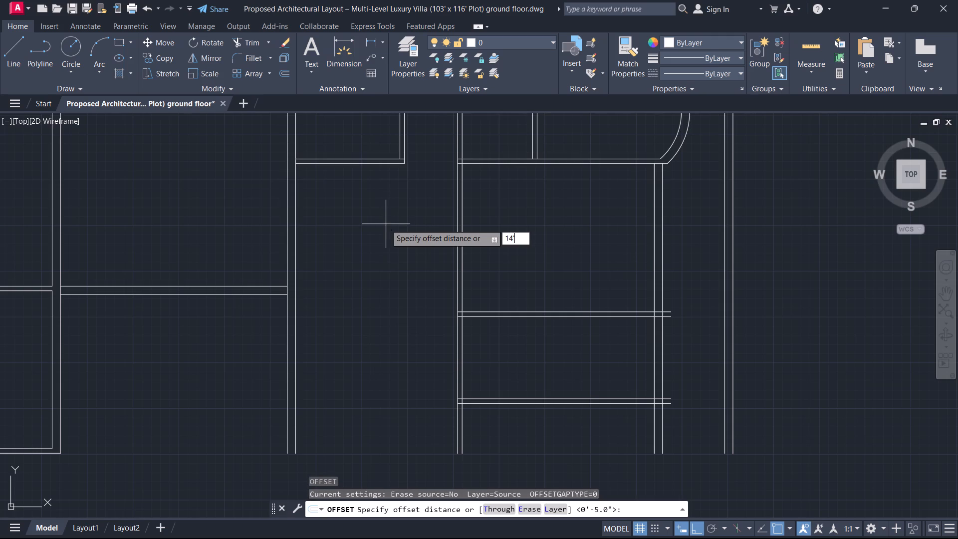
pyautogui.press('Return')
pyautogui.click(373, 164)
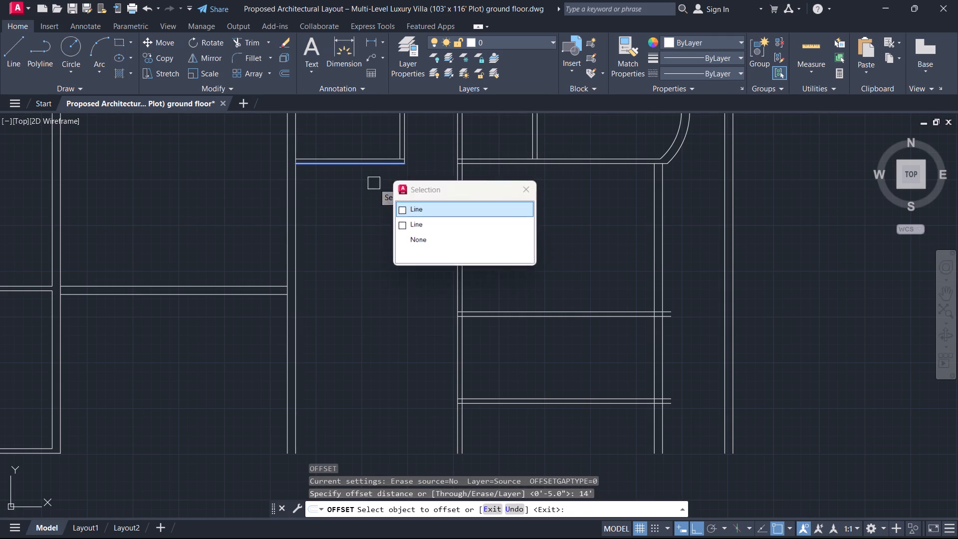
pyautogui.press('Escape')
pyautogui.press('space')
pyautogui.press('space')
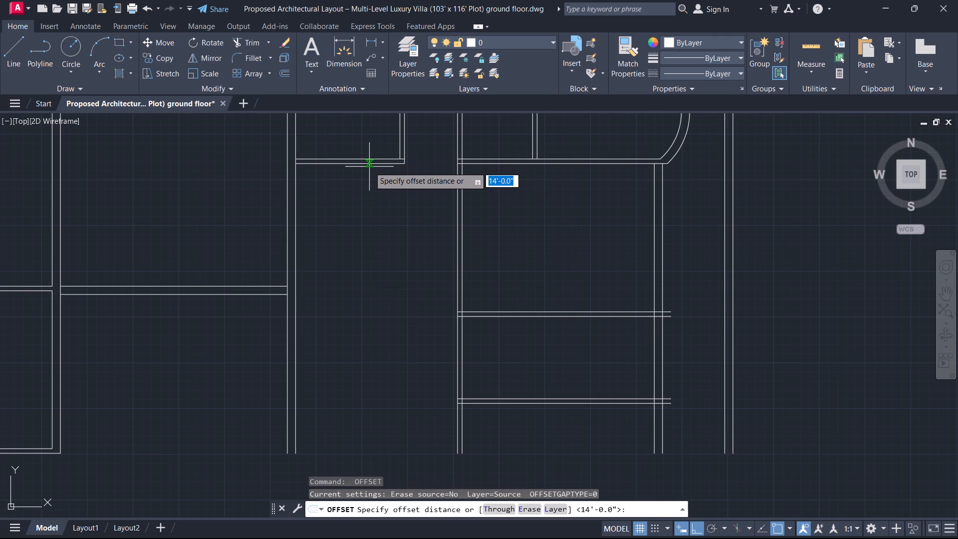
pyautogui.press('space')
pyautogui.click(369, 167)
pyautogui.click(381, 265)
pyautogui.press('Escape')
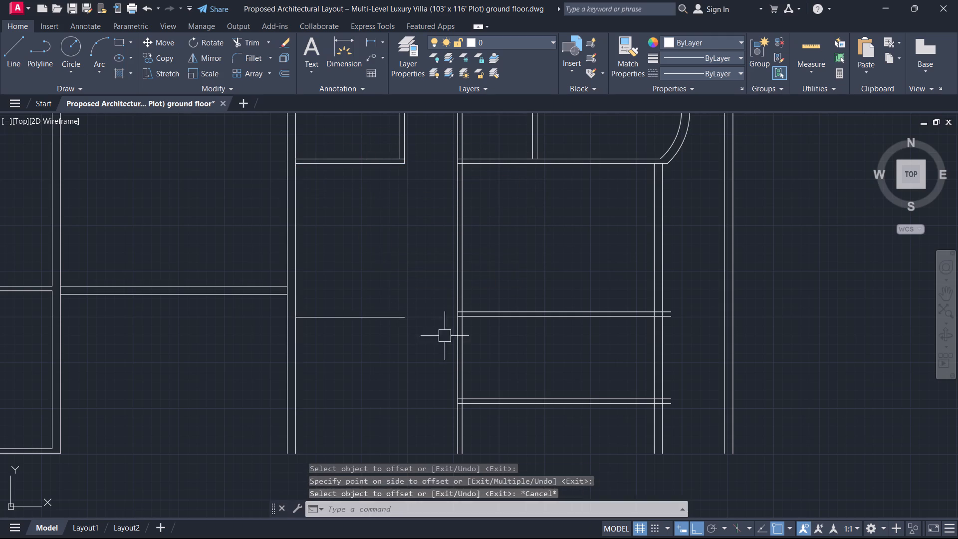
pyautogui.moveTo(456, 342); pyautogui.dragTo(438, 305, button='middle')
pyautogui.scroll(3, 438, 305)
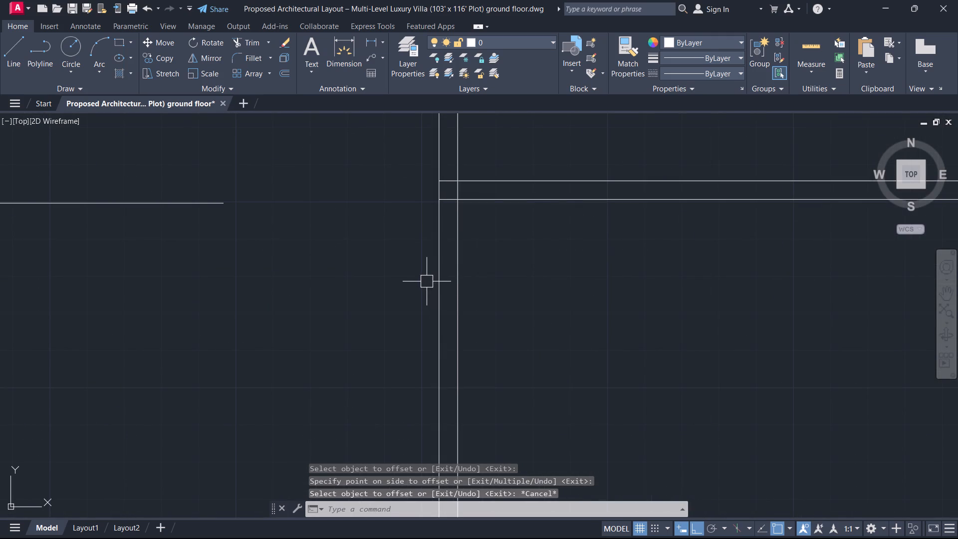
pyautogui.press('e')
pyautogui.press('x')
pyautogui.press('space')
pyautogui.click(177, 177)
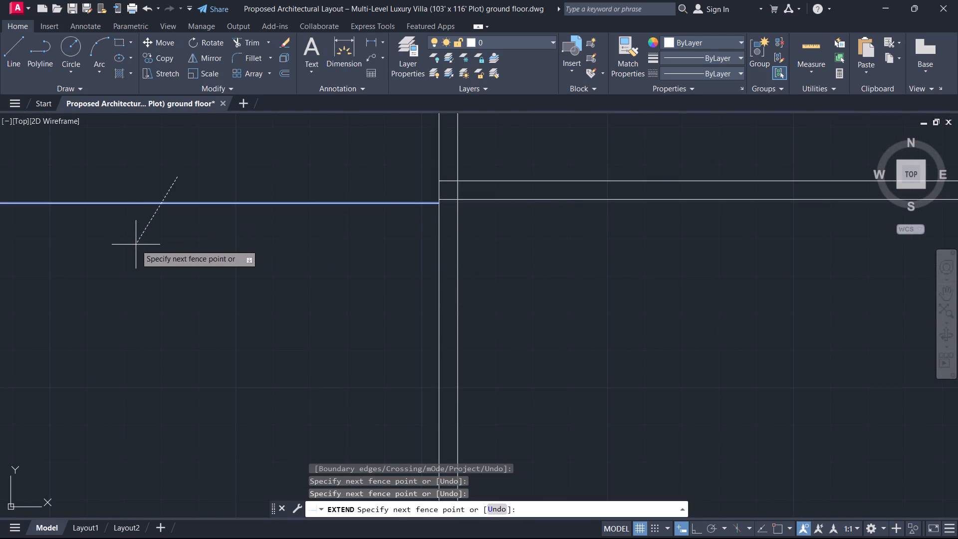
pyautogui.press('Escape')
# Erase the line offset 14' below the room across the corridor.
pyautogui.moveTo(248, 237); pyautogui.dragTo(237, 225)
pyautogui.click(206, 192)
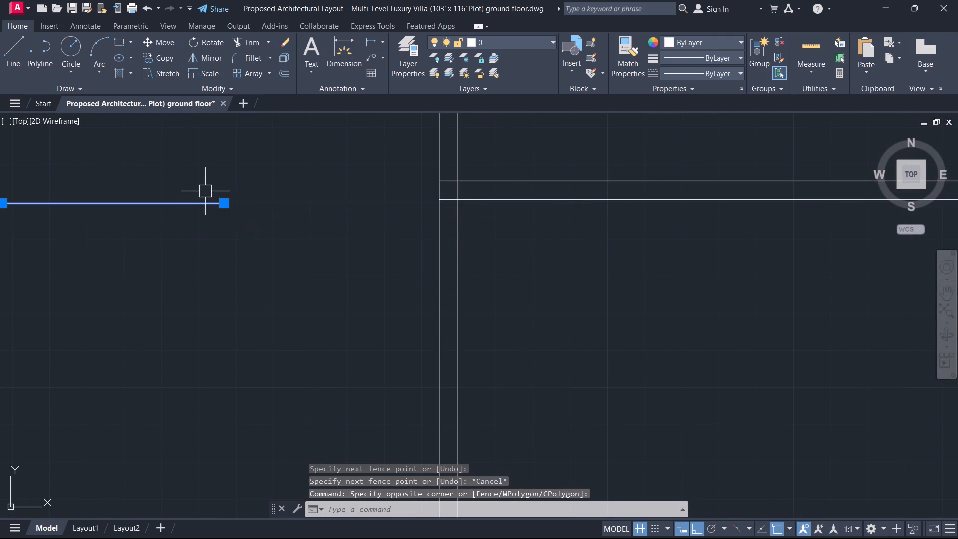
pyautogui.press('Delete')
# Extend both lines of the upper 5" horizontal partition below the curved-wall room leftward across the corridor to the block's outer wall.
pyautogui.scroll(-2, 465, 286)
pyautogui.scroll(1, 471, 284)
pyautogui.scroll(-3, 544, 273)
pyautogui.moveTo(544, 273); pyautogui.dragTo(491, 289, button='middle')
pyautogui.scroll(-1, 544, 273)
pyautogui.scroll(2, 491, 289)
pyautogui.moveTo(495, 289); pyautogui.dragTo(500, 316, button='middle')
pyautogui.scroll(-1, 495, 289)
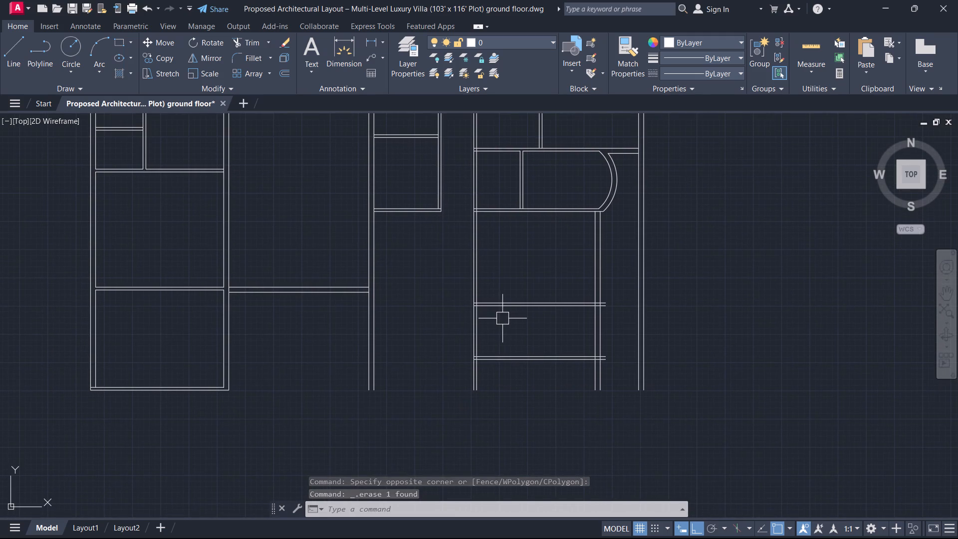
pyautogui.moveTo(503, 319); pyautogui.dragTo(550, 293, button='middle')
pyautogui.scroll(1, 557, 295)
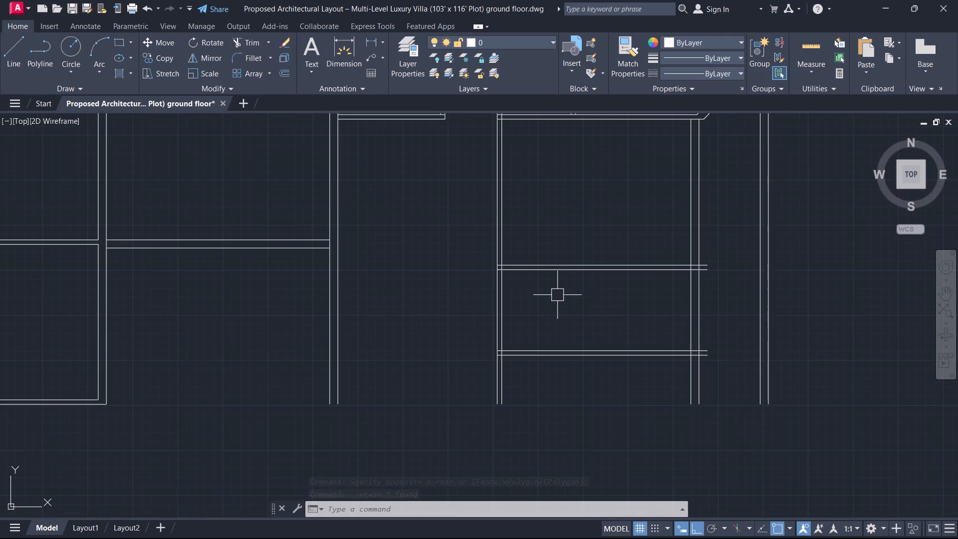
pyautogui.write('ex')
pyautogui.press('space')
pyautogui.moveTo(577, 296); pyautogui.dragTo(573, 289)
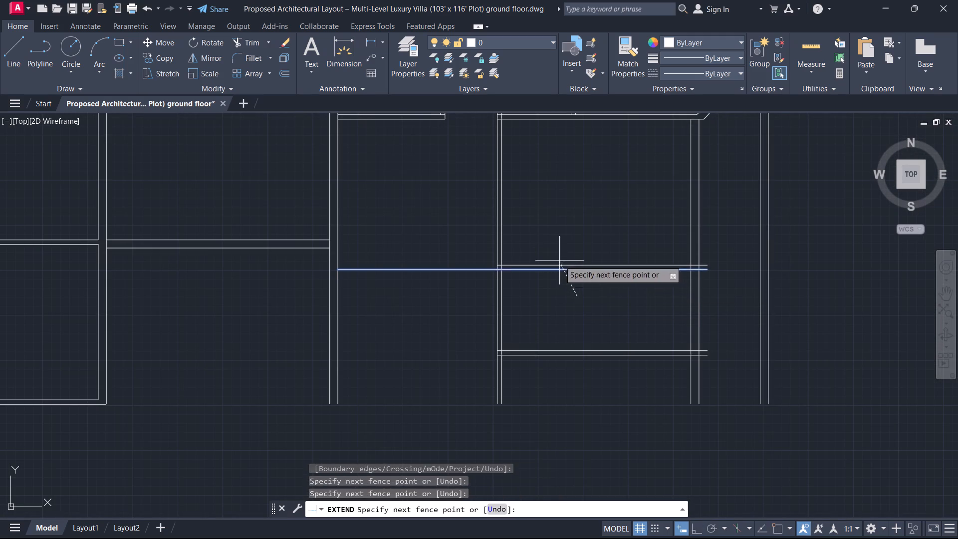
pyautogui.click(552, 231)
pyautogui.press('Escape')
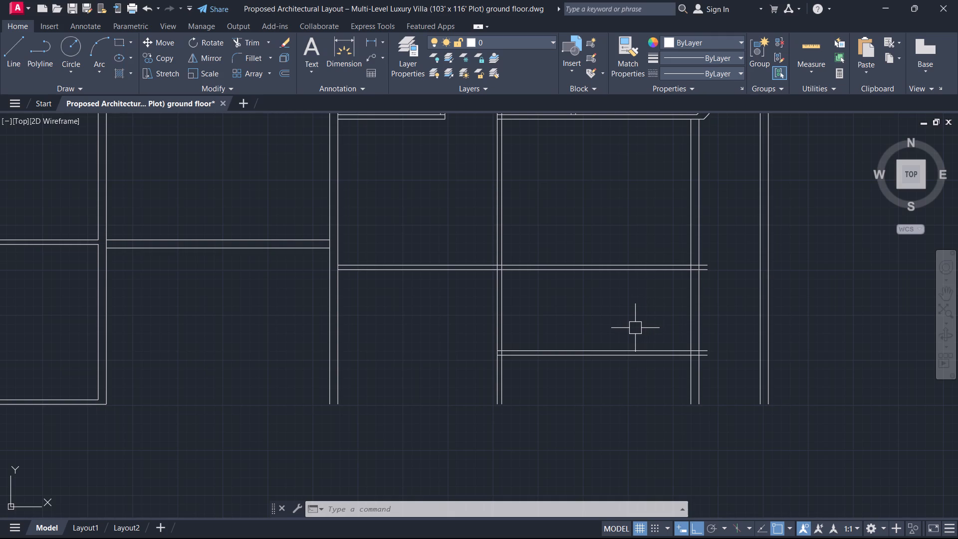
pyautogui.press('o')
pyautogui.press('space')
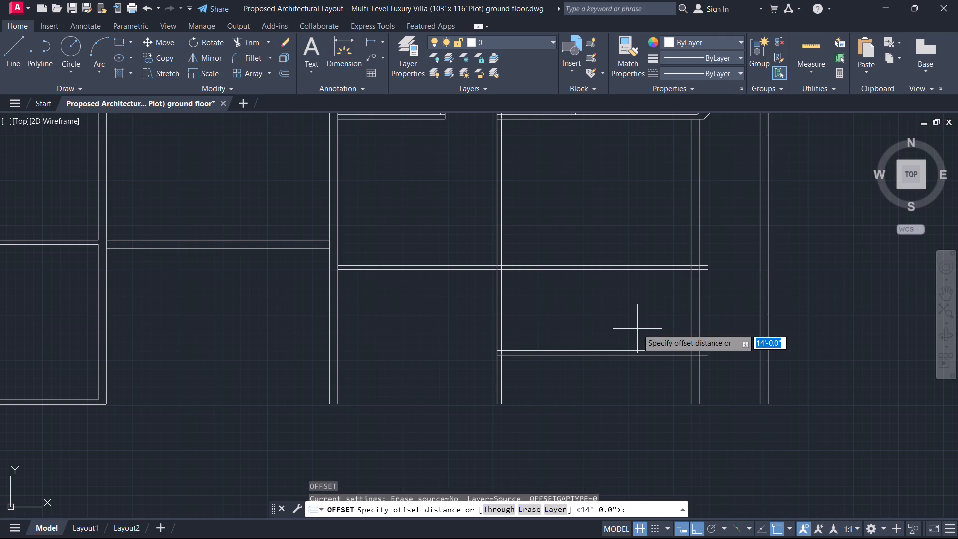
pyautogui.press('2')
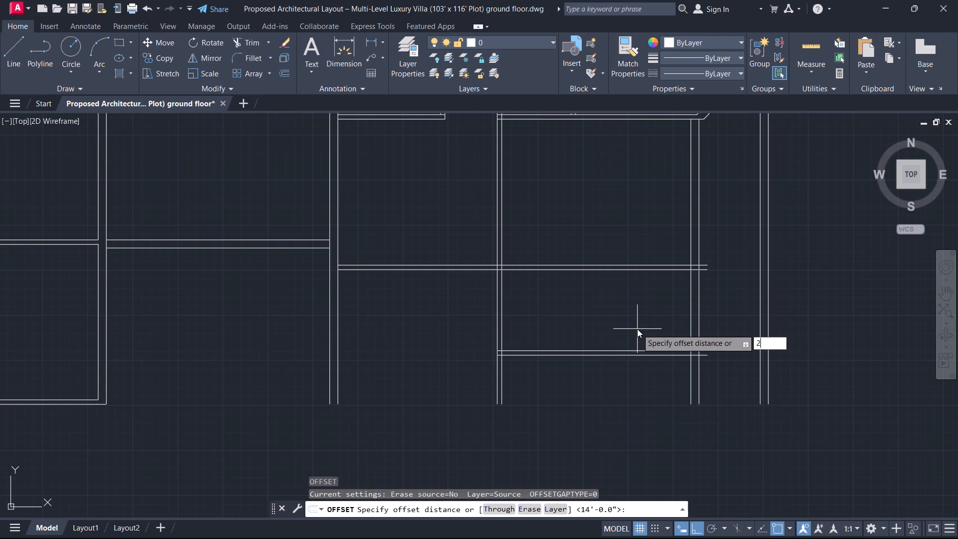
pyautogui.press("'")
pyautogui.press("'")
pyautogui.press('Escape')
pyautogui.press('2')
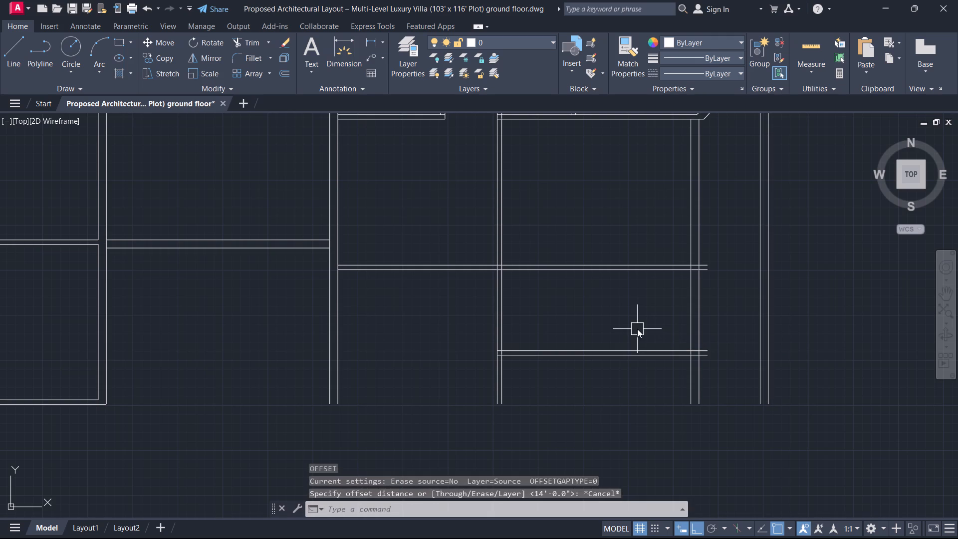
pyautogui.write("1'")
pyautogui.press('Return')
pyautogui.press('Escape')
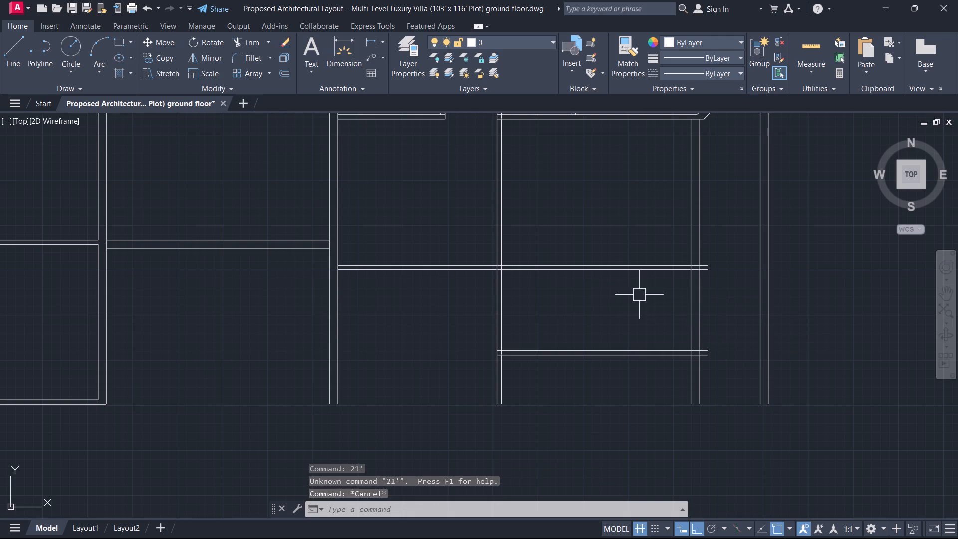
# Offset the right-hand line of the long vertical partition beside the corridor 21' to the right.
pyautogui.write("o 21'")
pyautogui.press('Return')
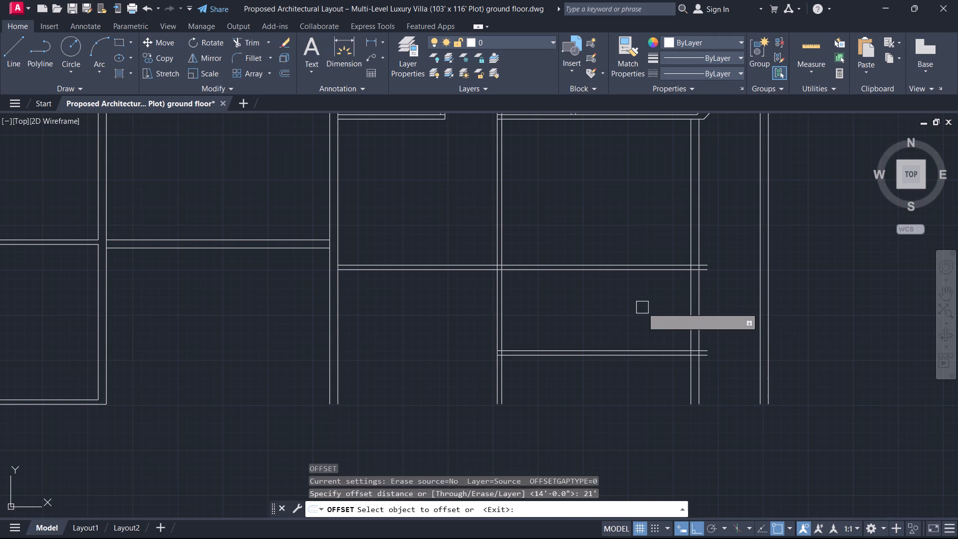
pyautogui.click(507, 332)
pyautogui.click(533, 316)
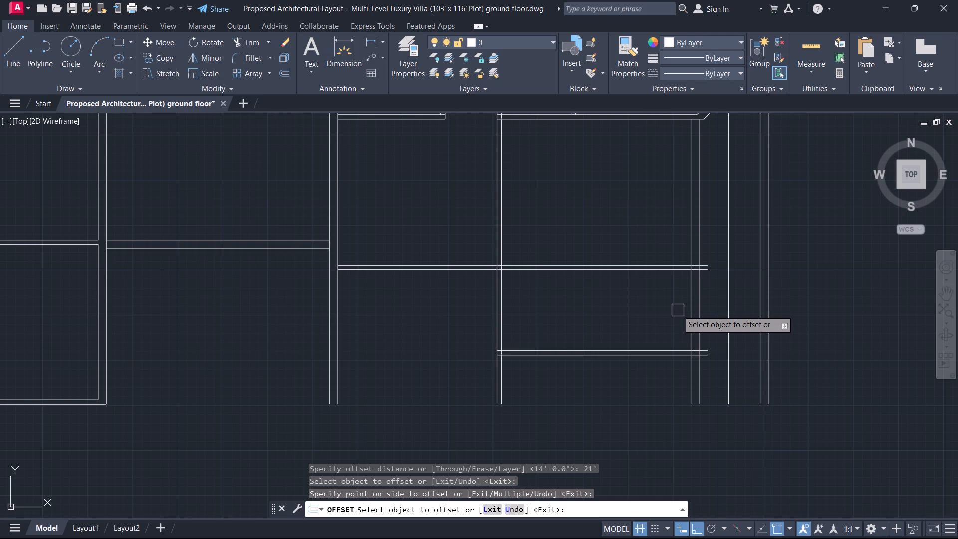
pyautogui.moveTo(679, 316); pyautogui.dragTo(666, 387, button='middle')
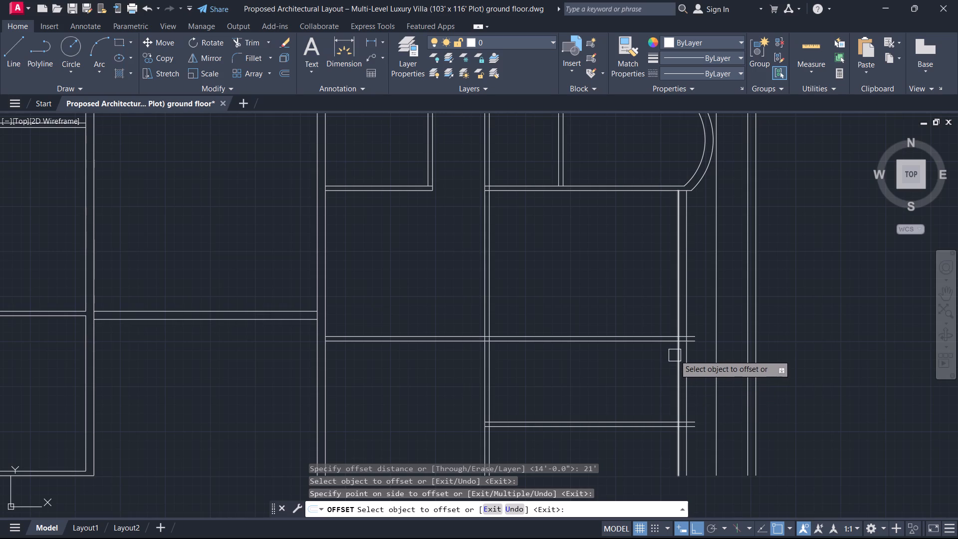
pyautogui.press('Escape')
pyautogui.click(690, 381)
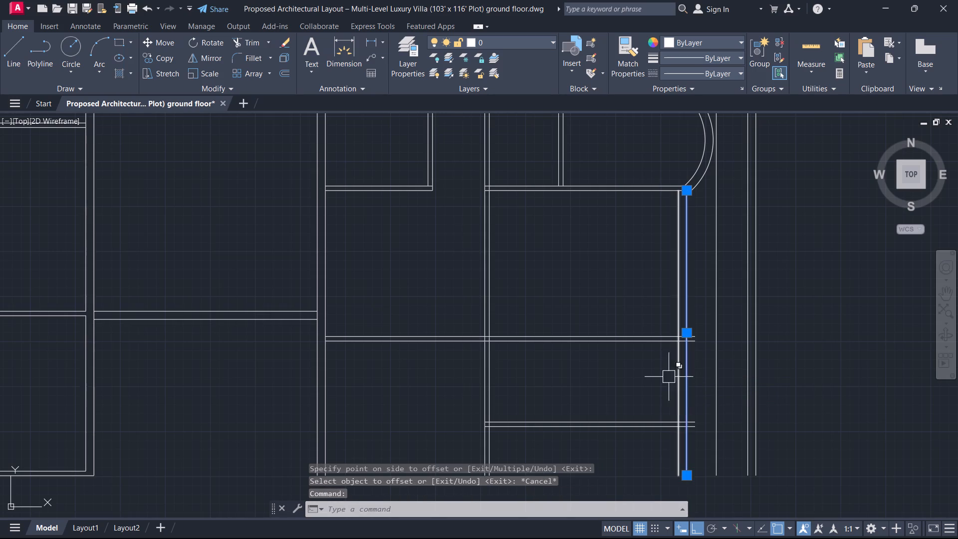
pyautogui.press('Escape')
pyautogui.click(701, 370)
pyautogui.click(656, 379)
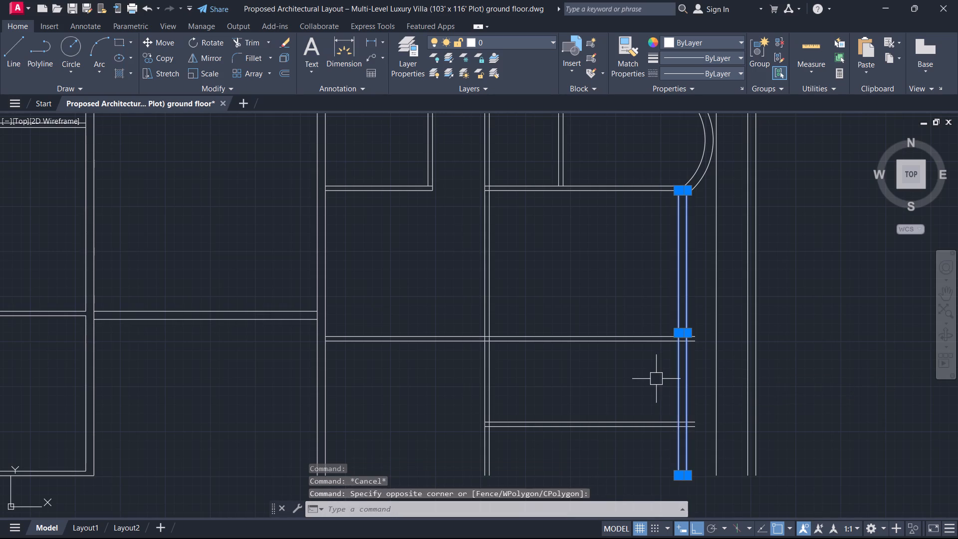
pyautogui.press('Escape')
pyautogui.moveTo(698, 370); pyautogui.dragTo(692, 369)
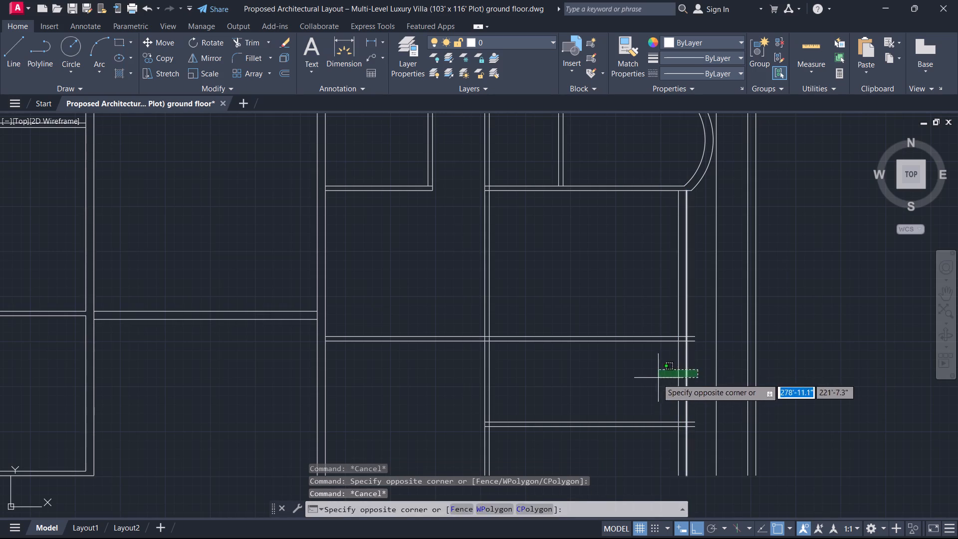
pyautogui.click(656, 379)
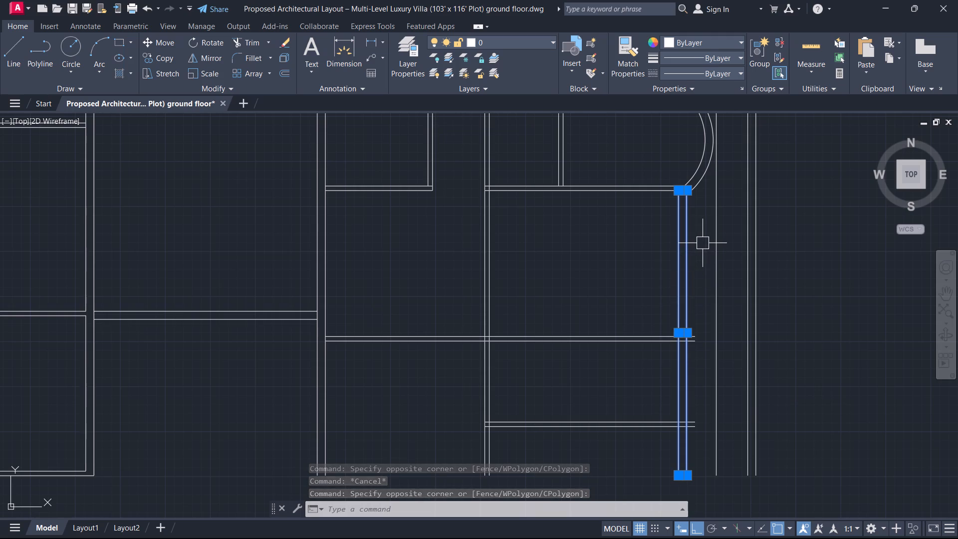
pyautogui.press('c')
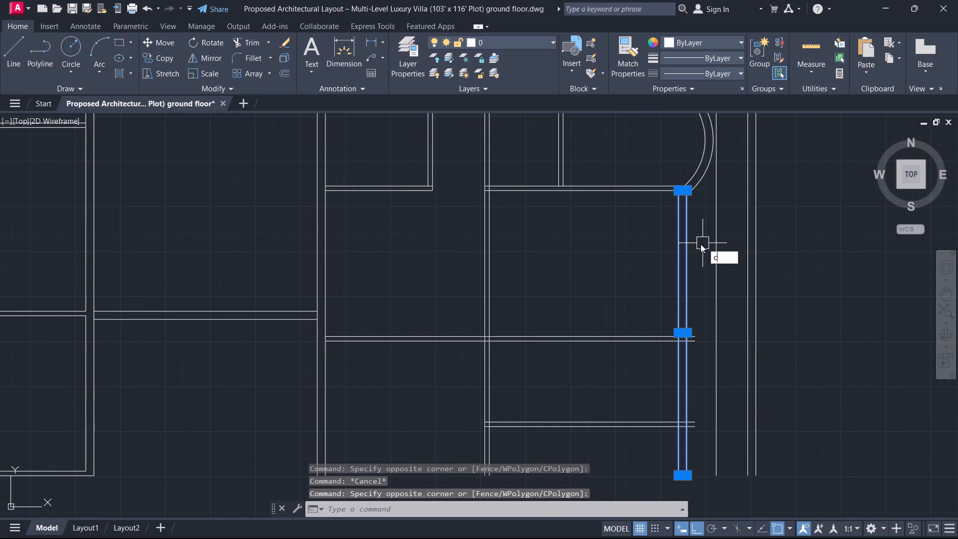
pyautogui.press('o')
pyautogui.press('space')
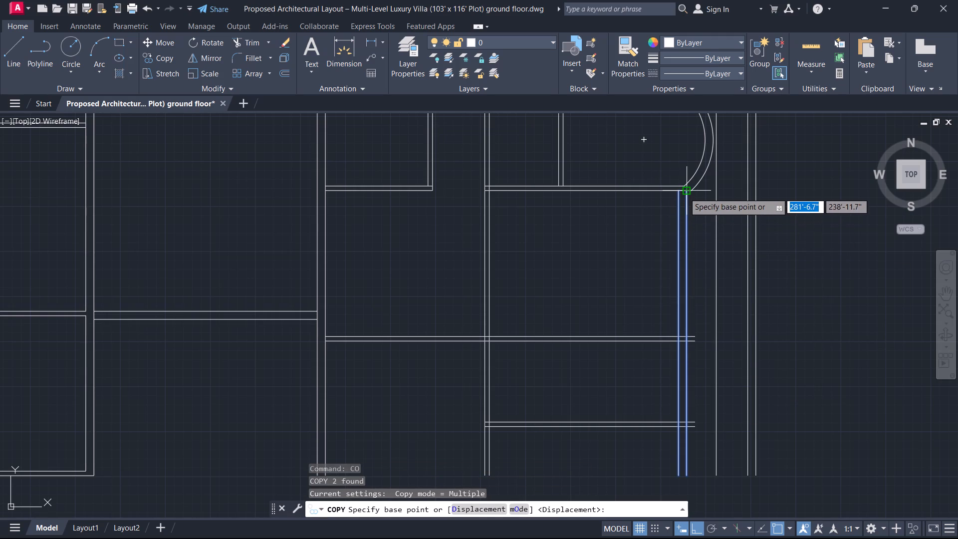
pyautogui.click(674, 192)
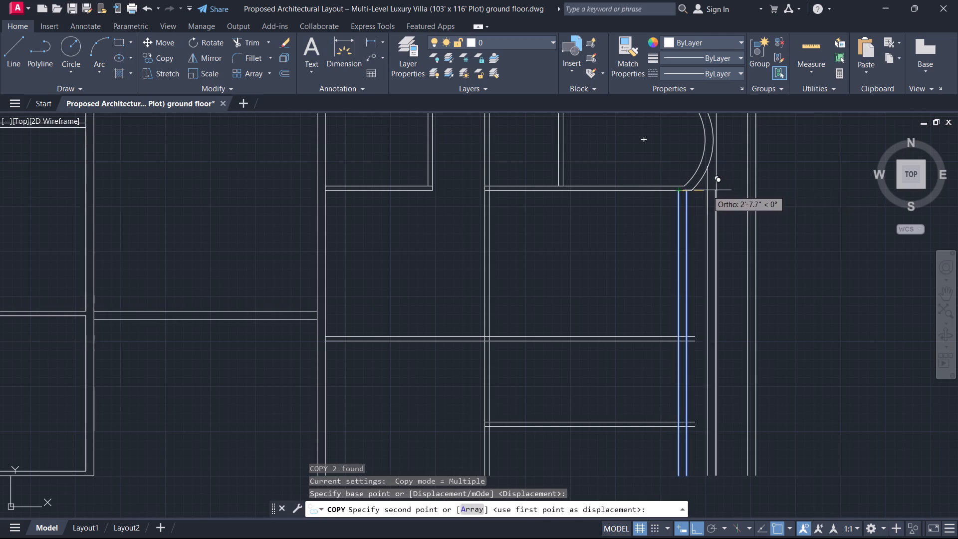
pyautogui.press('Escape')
# Copy the two vertical wall lines below the curved wall 2'9" to the right, aligning the outer one with the 21' offset line.
pyautogui.click(692, 231)
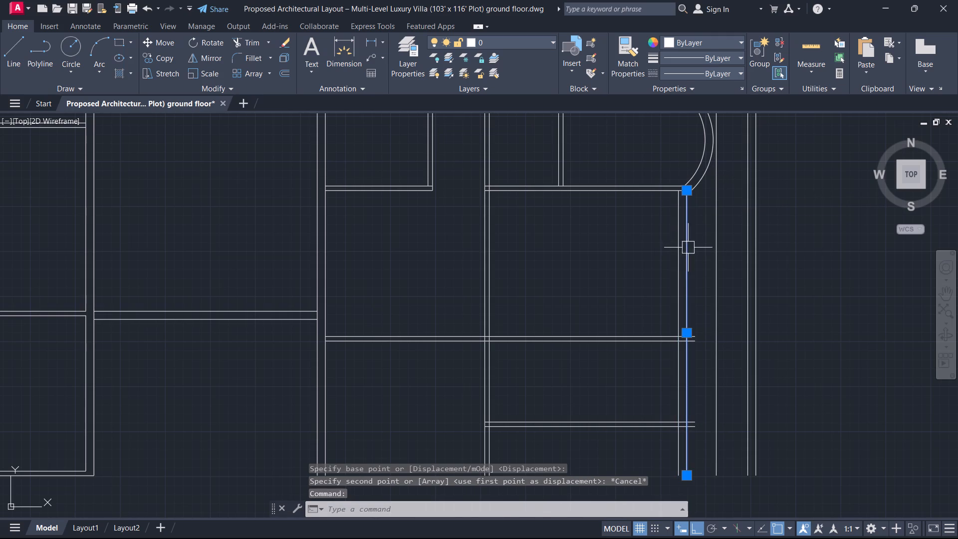
pyautogui.click(700, 249)
pyautogui.click(664, 250)
pyautogui.write('co')
pyautogui.press('space')
pyautogui.click(686, 195)
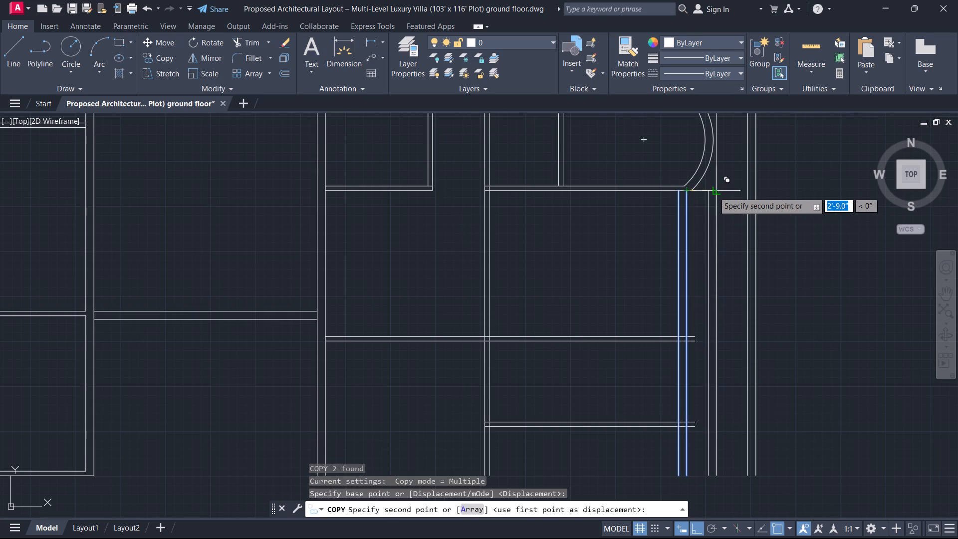
pyautogui.click(716, 190)
pyautogui.press('Escape')
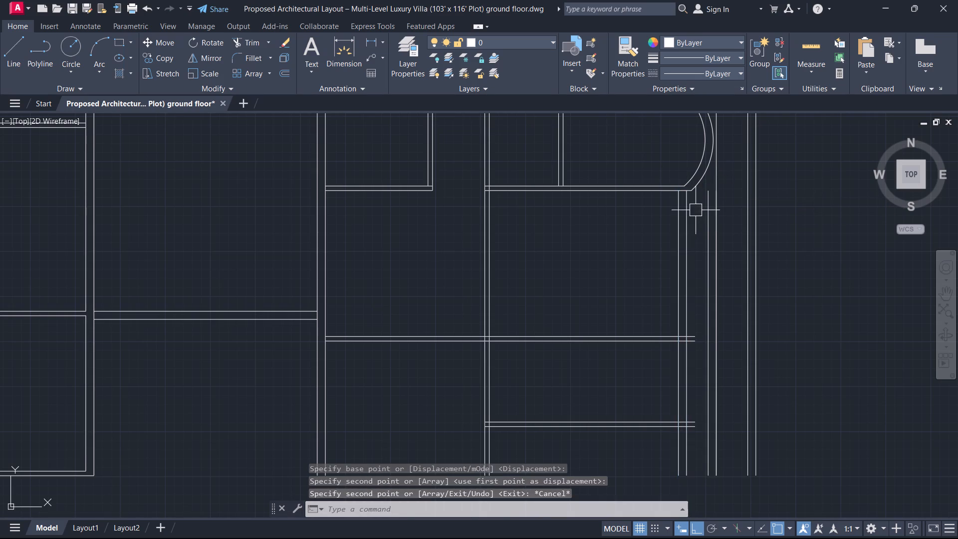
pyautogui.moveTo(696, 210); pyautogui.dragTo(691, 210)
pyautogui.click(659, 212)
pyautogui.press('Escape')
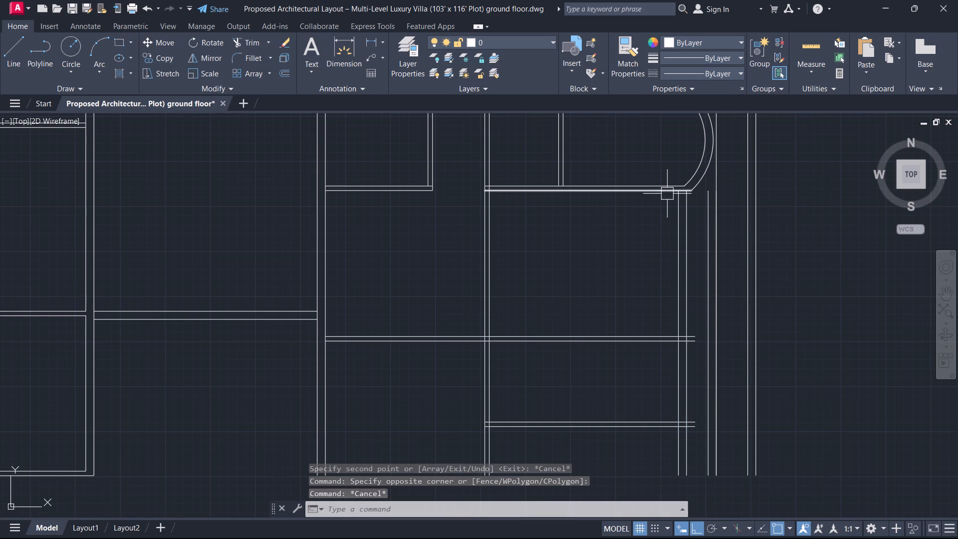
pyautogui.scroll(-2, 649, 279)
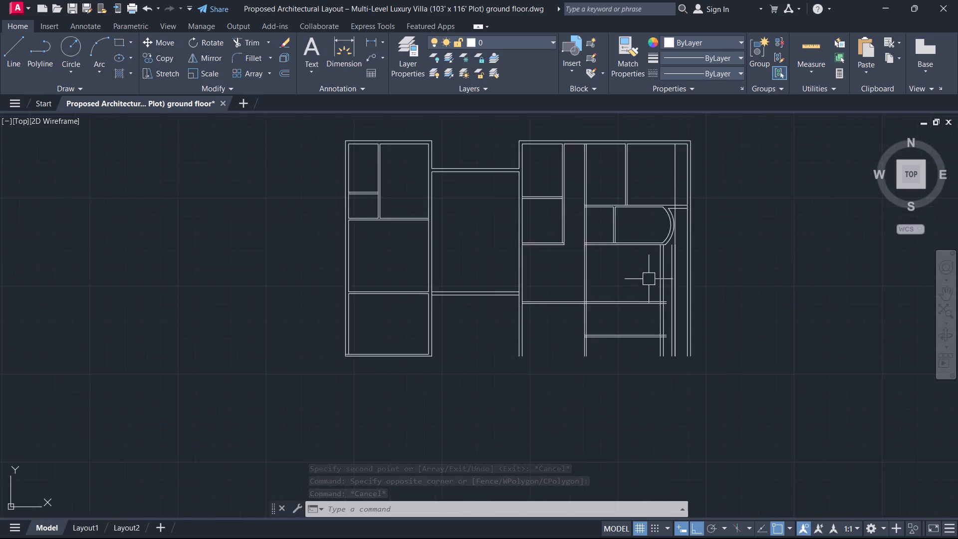
# Extend both lines of the horizontal partition below the curved-wall room rightward to the two copied vertical wall lines.
pyautogui.moveTo(647, 279); pyautogui.dragTo(654, 193, button='middle')
pyautogui.scroll(1, 650, 200)
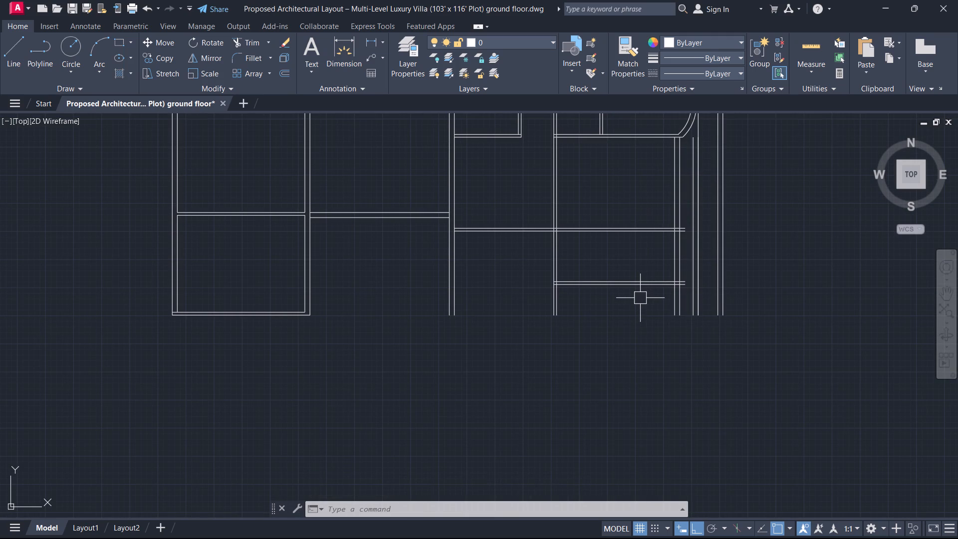
pyautogui.moveTo(632, 303); pyautogui.dragTo(645, 302, button='middle')
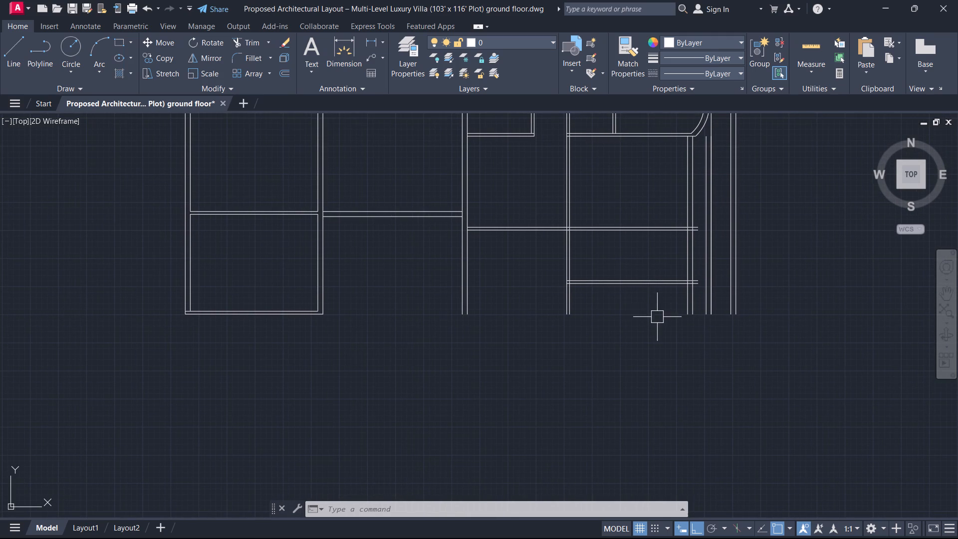
pyautogui.moveTo(666, 286); pyautogui.dragTo(645, 341, button='middle')
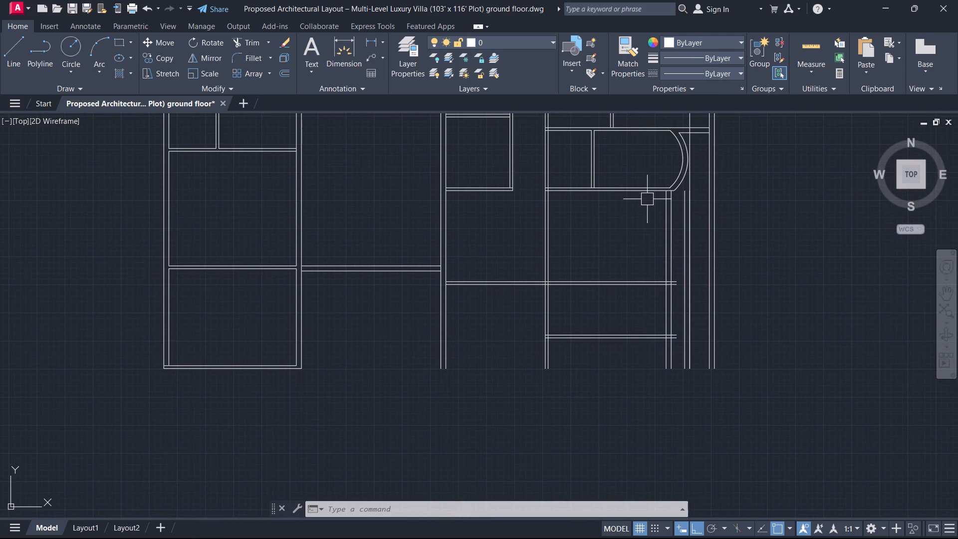
pyautogui.scroll(1, 666, 279)
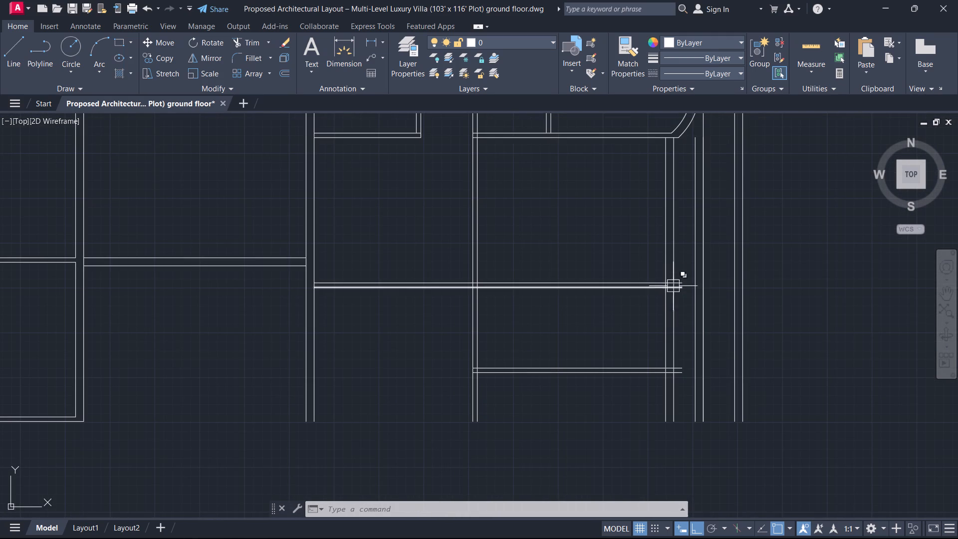
pyautogui.write('ex')
pyautogui.press('space')
pyautogui.press('space')
pyautogui.click(601, 321)
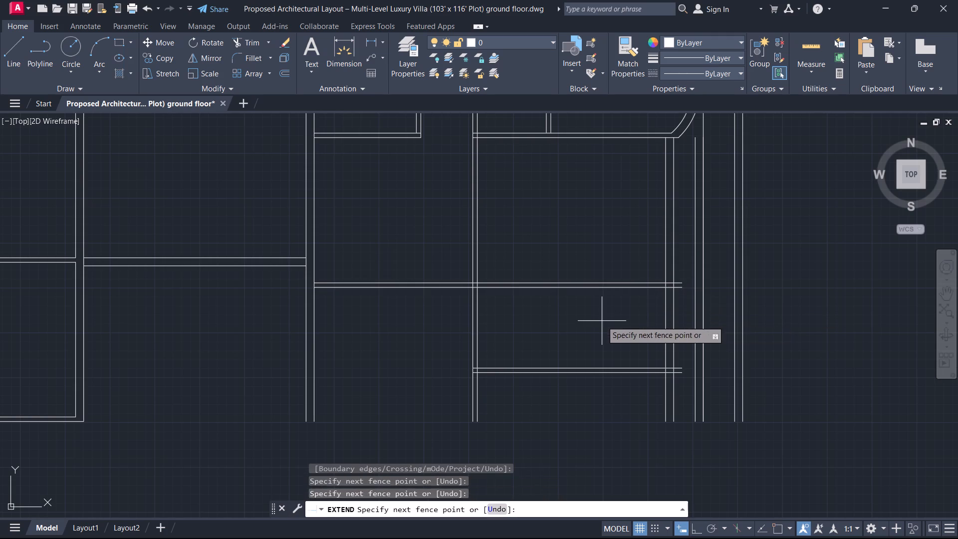
pyautogui.click(649, 240)
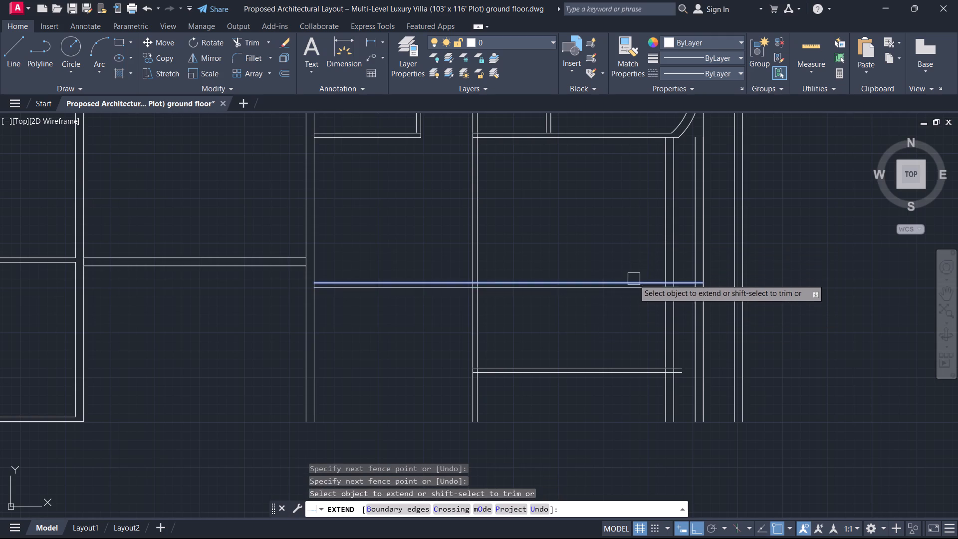
pyautogui.click(634, 278)
pyautogui.press('Escape')
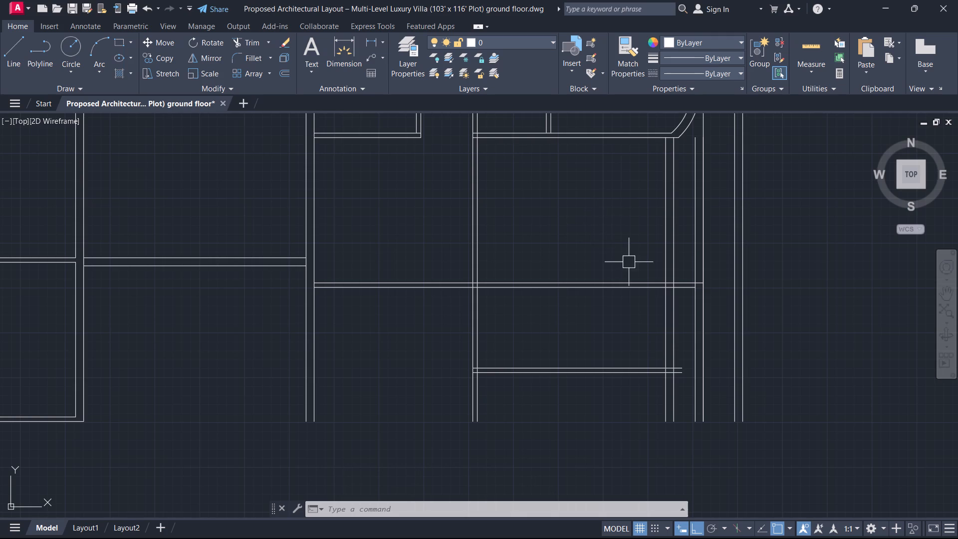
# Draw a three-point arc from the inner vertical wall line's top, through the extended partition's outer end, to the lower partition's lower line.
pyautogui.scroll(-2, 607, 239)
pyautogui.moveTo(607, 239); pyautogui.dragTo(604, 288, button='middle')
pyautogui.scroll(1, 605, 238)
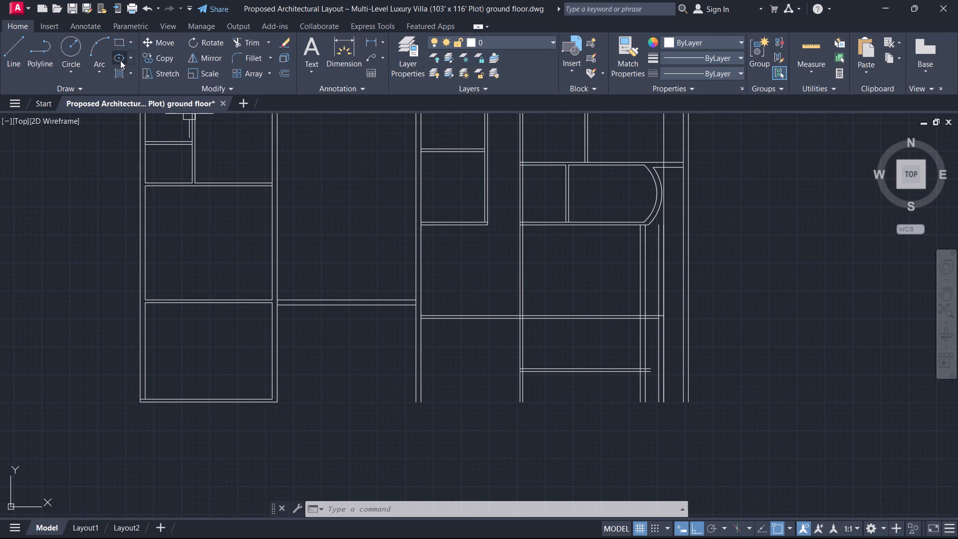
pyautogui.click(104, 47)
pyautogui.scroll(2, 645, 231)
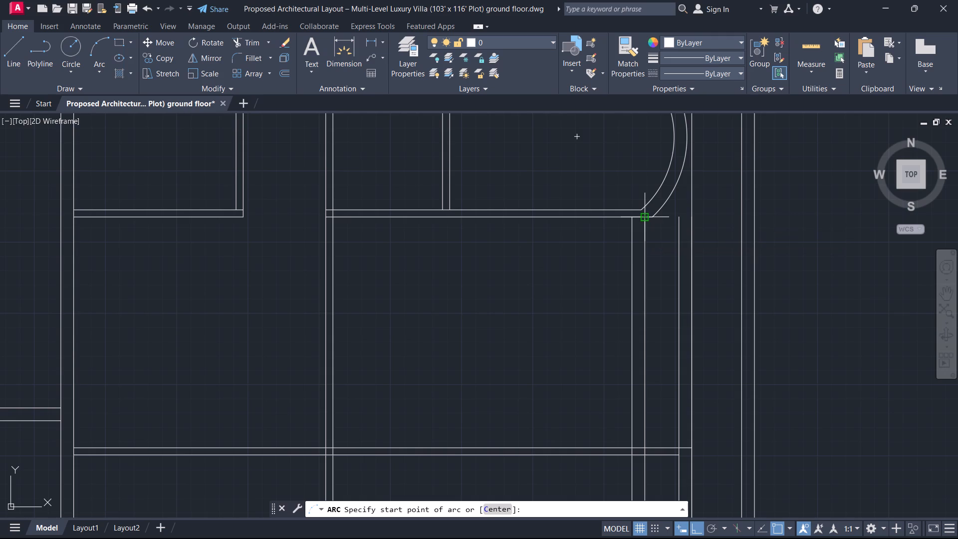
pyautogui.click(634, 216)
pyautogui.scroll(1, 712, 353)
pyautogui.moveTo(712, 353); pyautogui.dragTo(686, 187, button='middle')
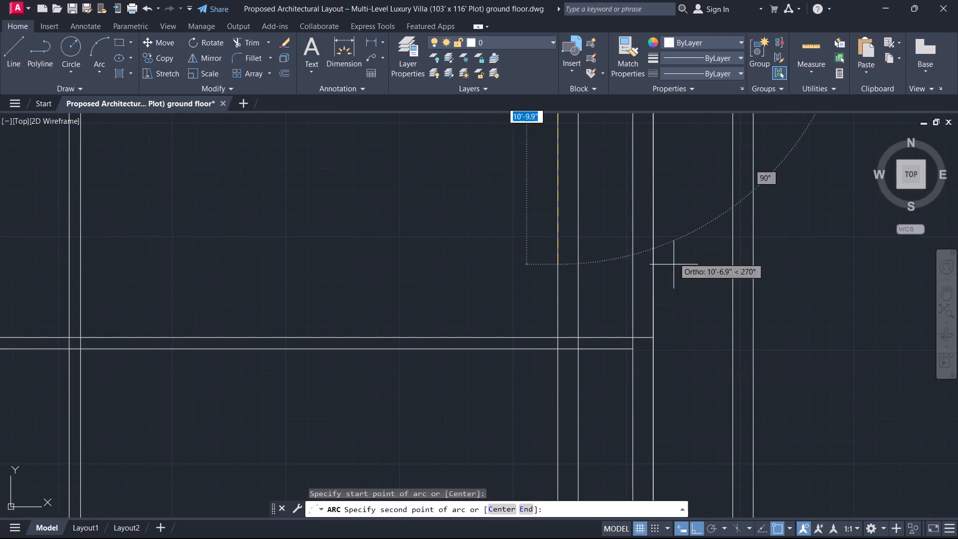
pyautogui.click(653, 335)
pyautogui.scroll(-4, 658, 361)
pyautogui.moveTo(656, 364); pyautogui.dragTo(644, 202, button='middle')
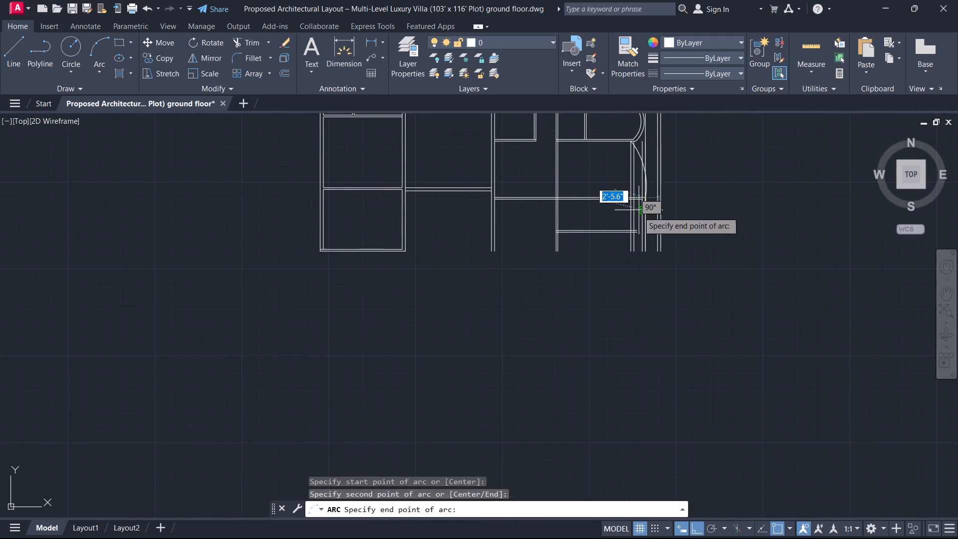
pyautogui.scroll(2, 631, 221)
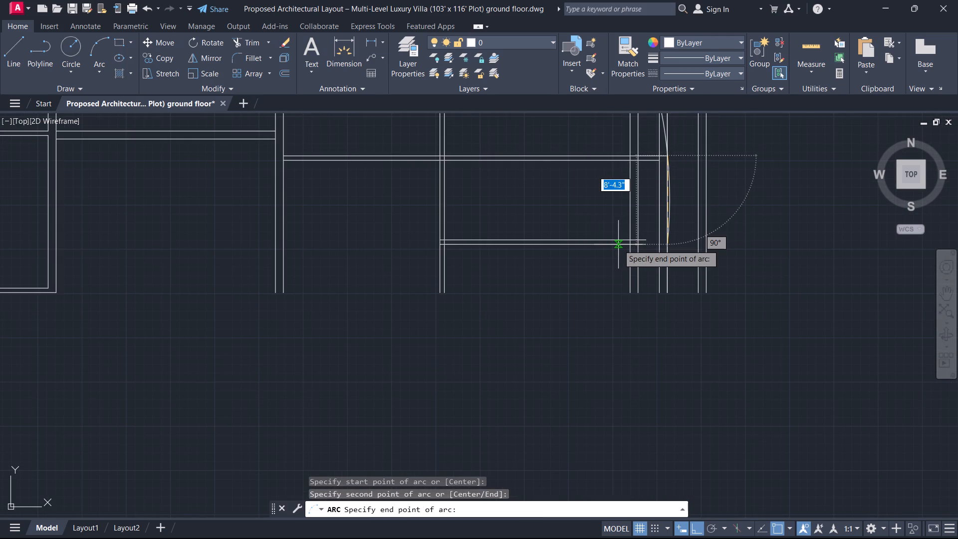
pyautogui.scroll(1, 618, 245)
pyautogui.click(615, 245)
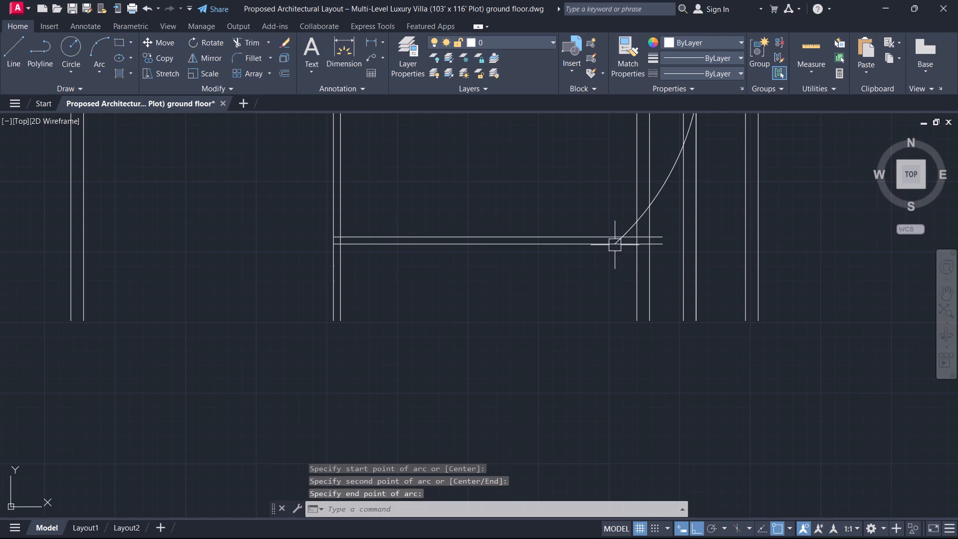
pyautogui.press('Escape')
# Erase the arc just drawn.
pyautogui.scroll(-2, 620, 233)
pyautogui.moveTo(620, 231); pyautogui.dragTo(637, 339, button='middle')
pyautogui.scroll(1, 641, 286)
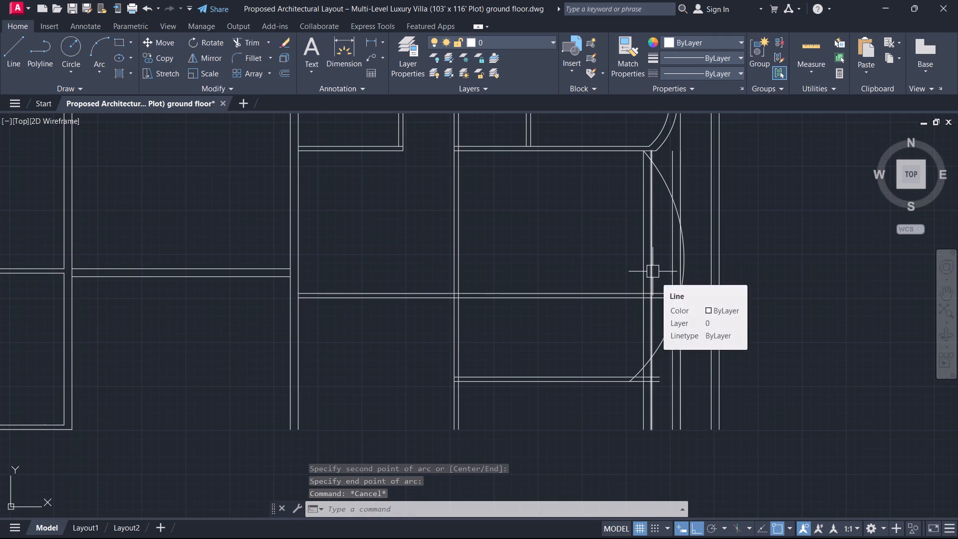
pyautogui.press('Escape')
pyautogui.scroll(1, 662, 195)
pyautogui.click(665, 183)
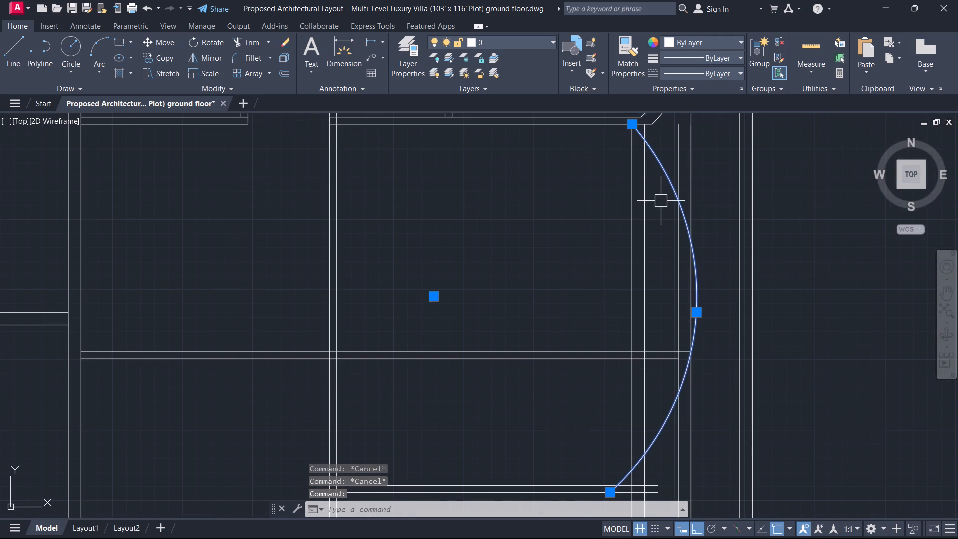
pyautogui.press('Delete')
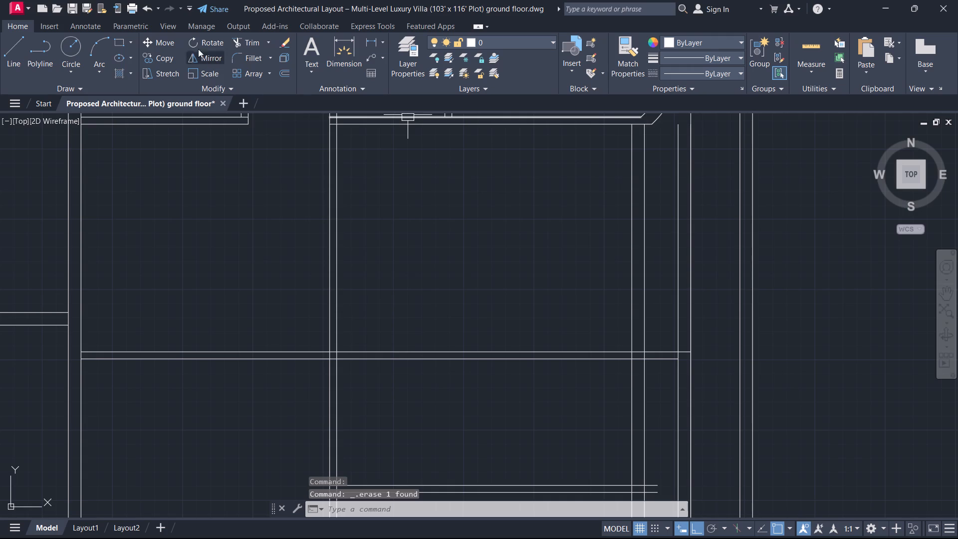
# Draw a three-point arc from the curved wall's lower outer corner, through the extended partition's lower-line end, to the lower partition's upper line.
pyautogui.click(107, 41)
pyautogui.moveTo(563, 202); pyautogui.dragTo(500, 286, button='middle')
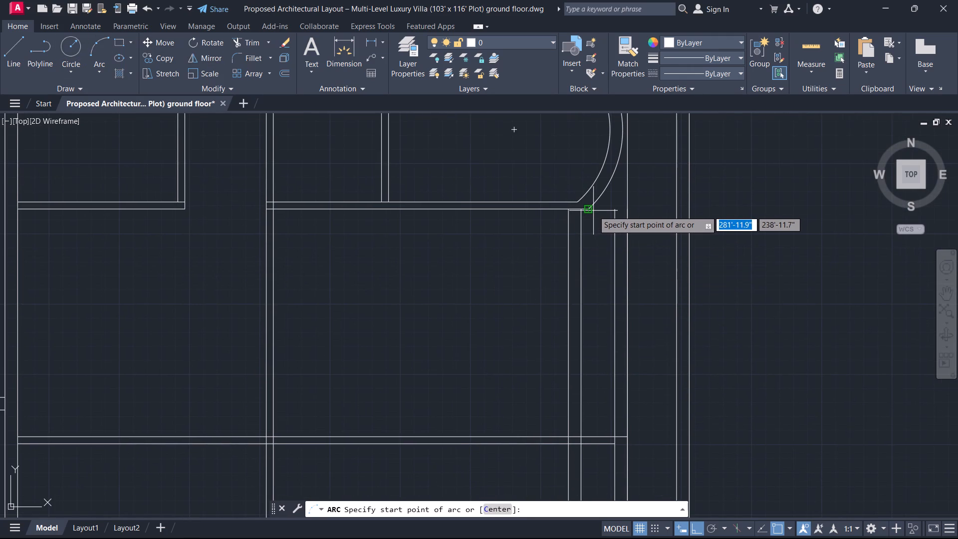
pyautogui.click(593, 211)
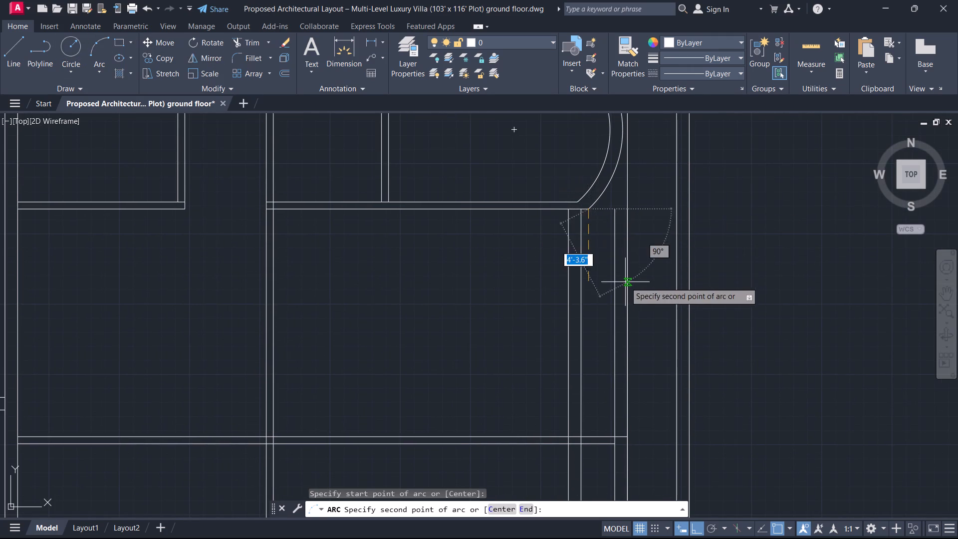
pyautogui.moveTo(626, 285); pyautogui.dragTo(592, 140, button='middle')
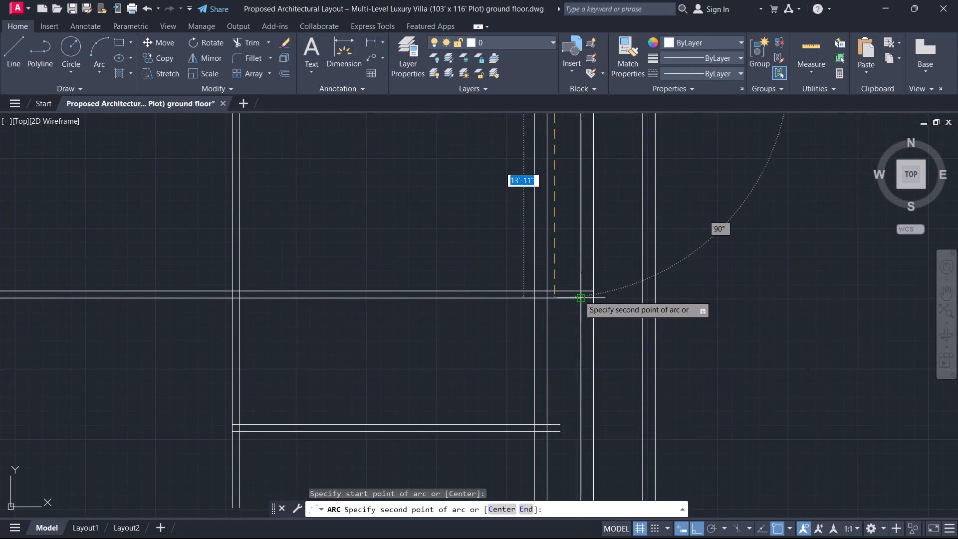
pyautogui.click(581, 296)
pyautogui.scroll(-1, 567, 341)
pyautogui.moveTo(566, 342); pyautogui.dragTo(565, 342, button='middle')
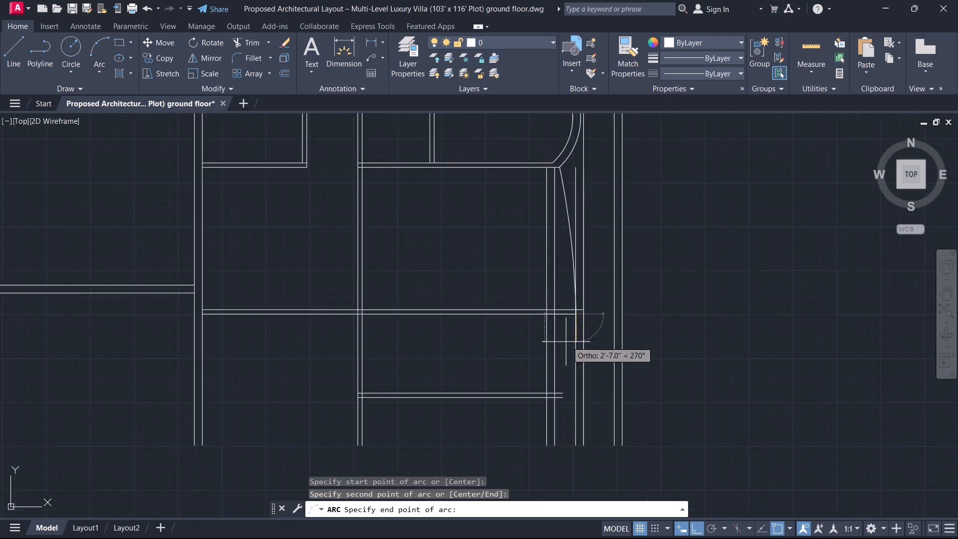
pyautogui.moveTo(565, 342); pyautogui.dragTo(580, 173, button='middle')
pyautogui.scroll(1, 561, 238)
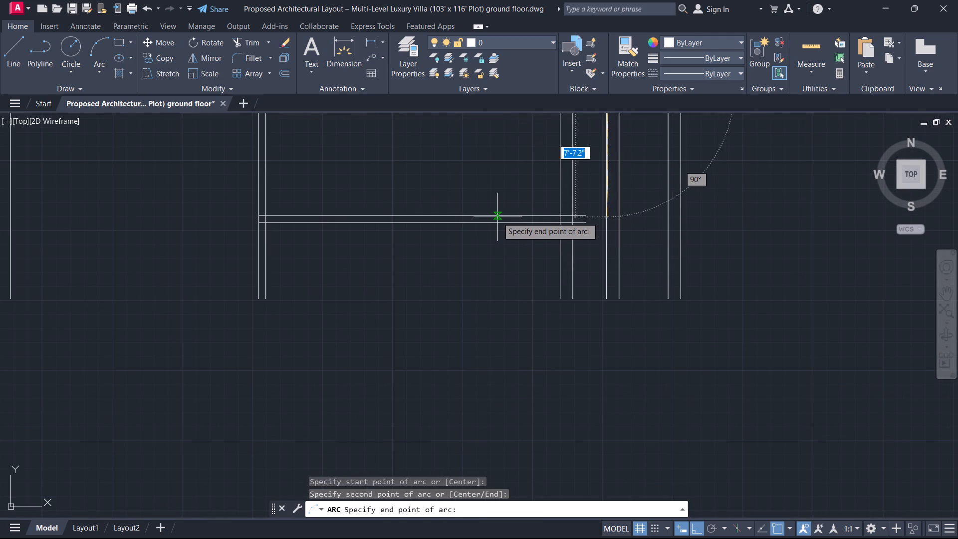
pyautogui.click(497, 217)
pyautogui.press('Escape')
# Erase the four vertical wall lines below the curved wall together with the long 21' offset line.
pyautogui.scroll(-2, 514, 205)
pyautogui.moveTo(515, 204); pyautogui.dragTo(507, 313, button='middle')
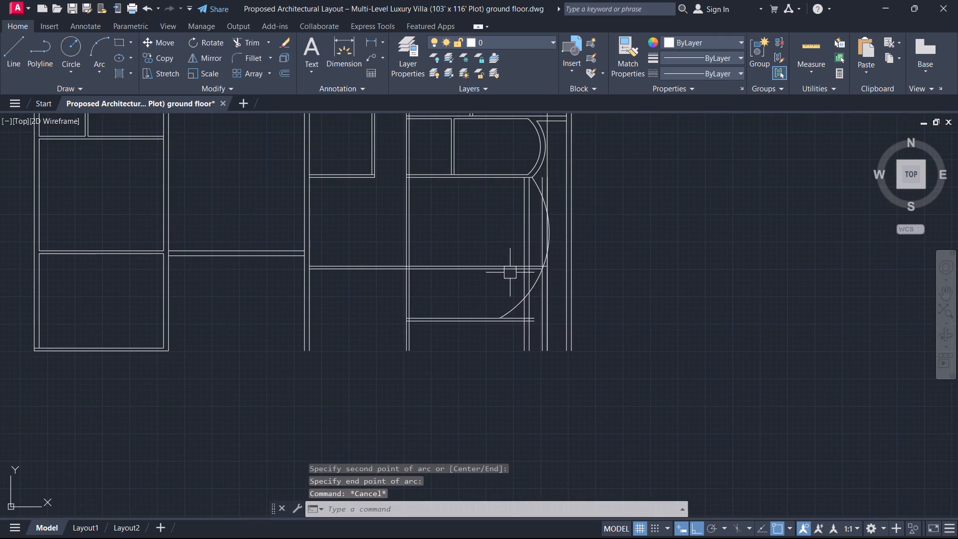
pyautogui.scroll(3, 530, 213)
pyautogui.scroll(2, 562, 280)
pyautogui.moveTo(559, 280); pyautogui.dragTo(535, 266)
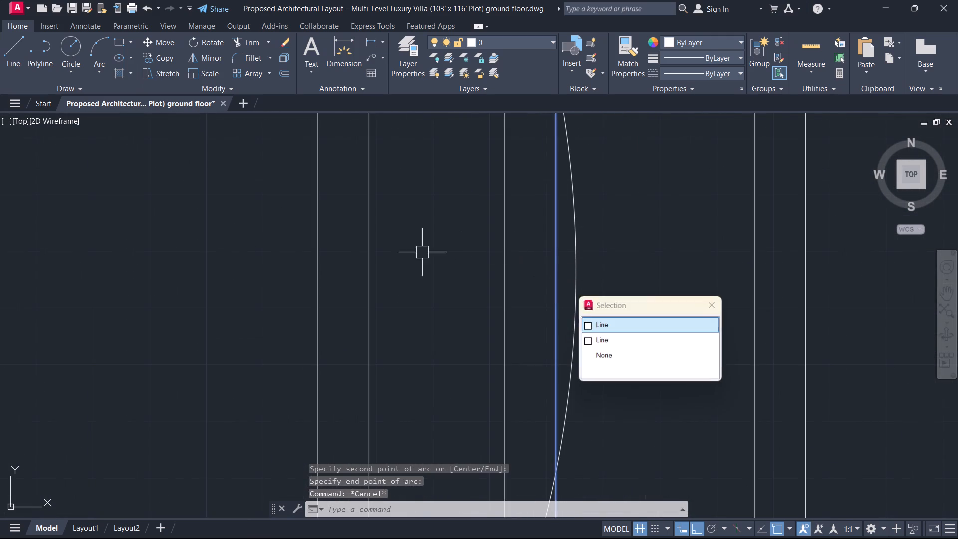
pyautogui.press('Escape')
pyautogui.scroll(2, 567, 276)
pyautogui.moveTo(562, 271); pyautogui.dragTo(557, 269)
pyautogui.scroll(-4, 232, 235)
pyautogui.moveTo(232, 235); pyautogui.dragTo(566, 255, button='middle')
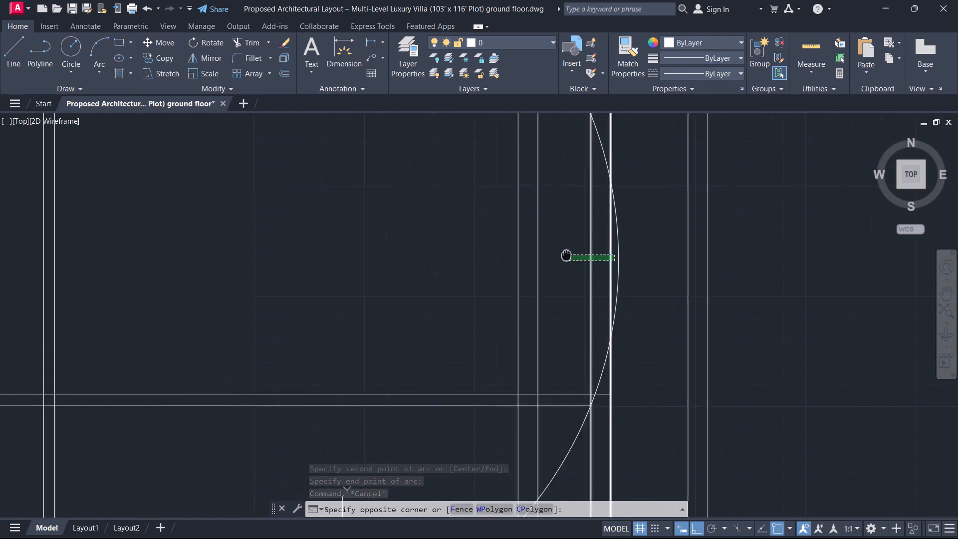
pyautogui.moveTo(566, 255); pyautogui.dragTo(574, 255, button='middle')
pyautogui.scroll(-1, 574, 255)
pyautogui.click(512, 239)
pyautogui.scroll(-3, 512, 237)
pyautogui.moveTo(512, 237); pyautogui.dragTo(499, 264, button='middle')
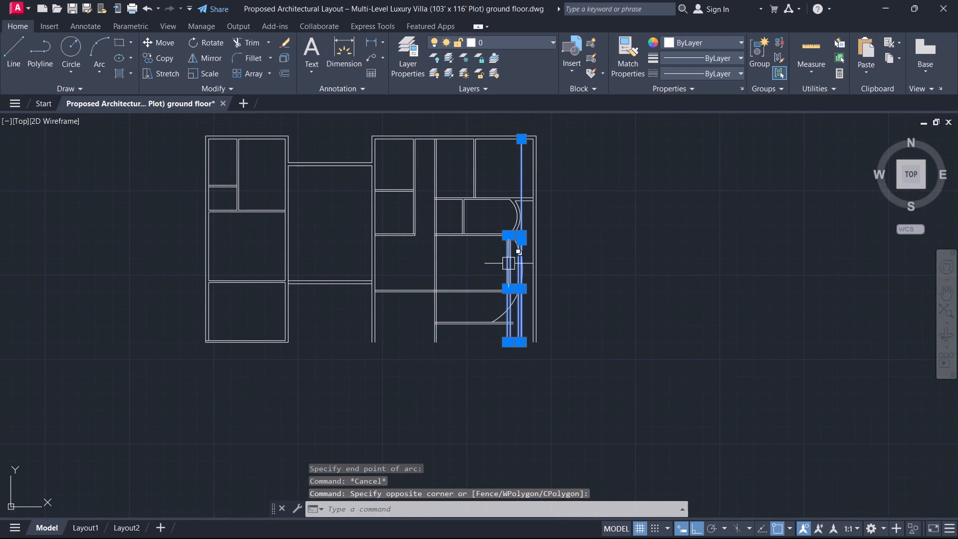
pyautogui.press('Delete')
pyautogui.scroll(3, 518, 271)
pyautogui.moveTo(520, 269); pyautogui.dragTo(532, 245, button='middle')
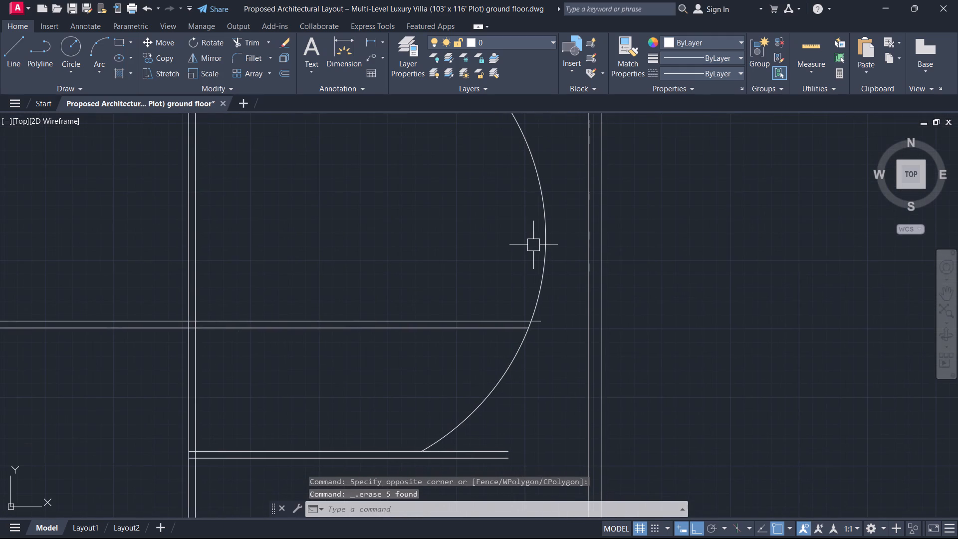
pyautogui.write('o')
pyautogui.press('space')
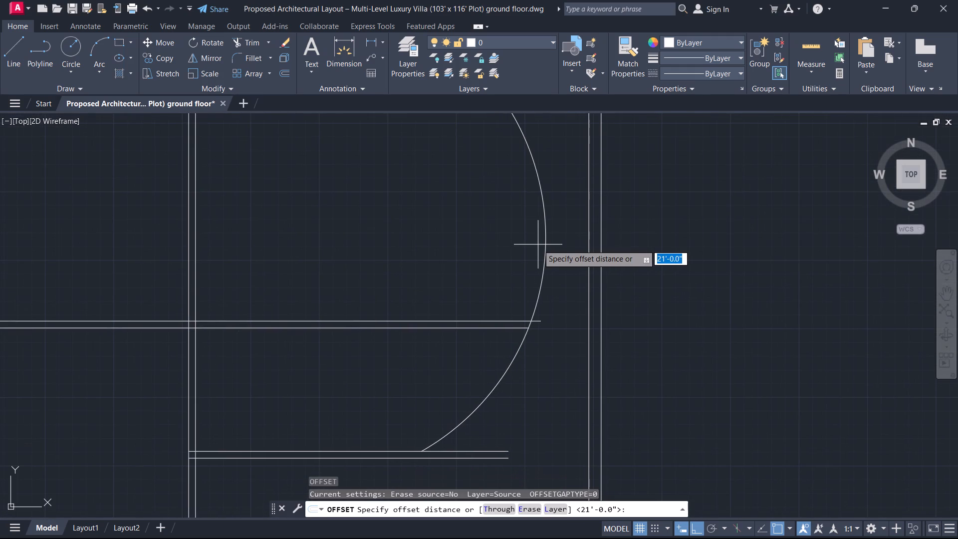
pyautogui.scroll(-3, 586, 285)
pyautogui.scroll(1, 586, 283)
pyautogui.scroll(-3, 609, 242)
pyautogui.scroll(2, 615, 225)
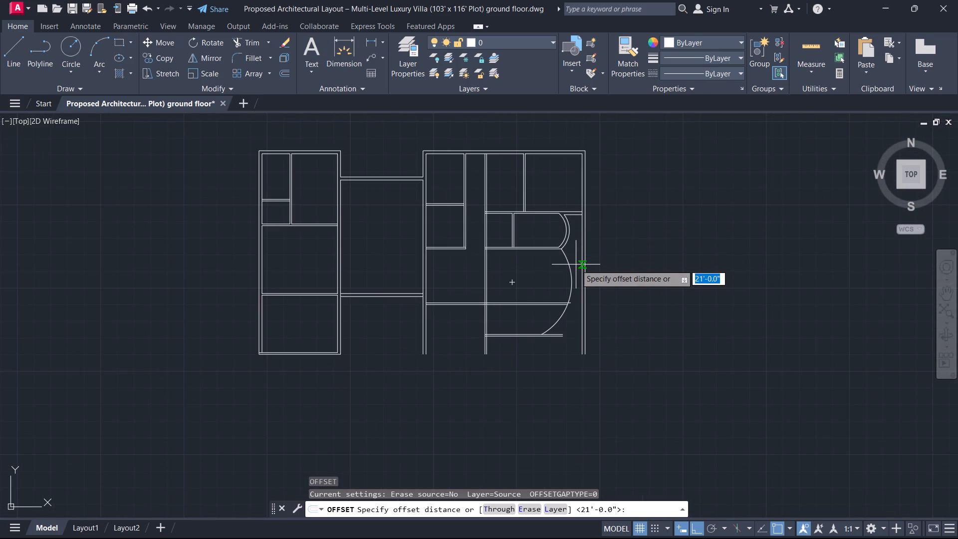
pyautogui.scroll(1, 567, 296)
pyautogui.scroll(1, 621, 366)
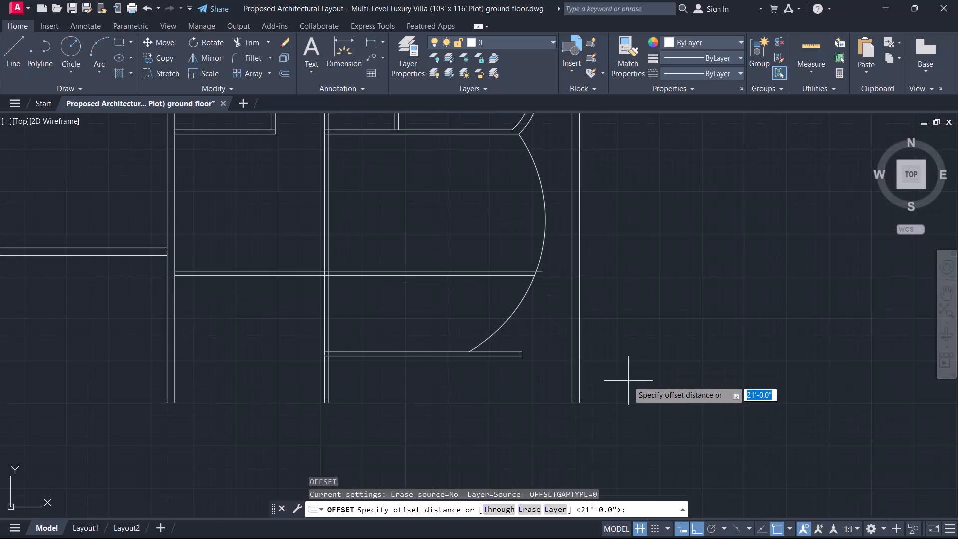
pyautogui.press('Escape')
# Offset the new arc 9" outward to form the curved wall's thickness.
pyautogui.write('o')
pyautogui.press('space')
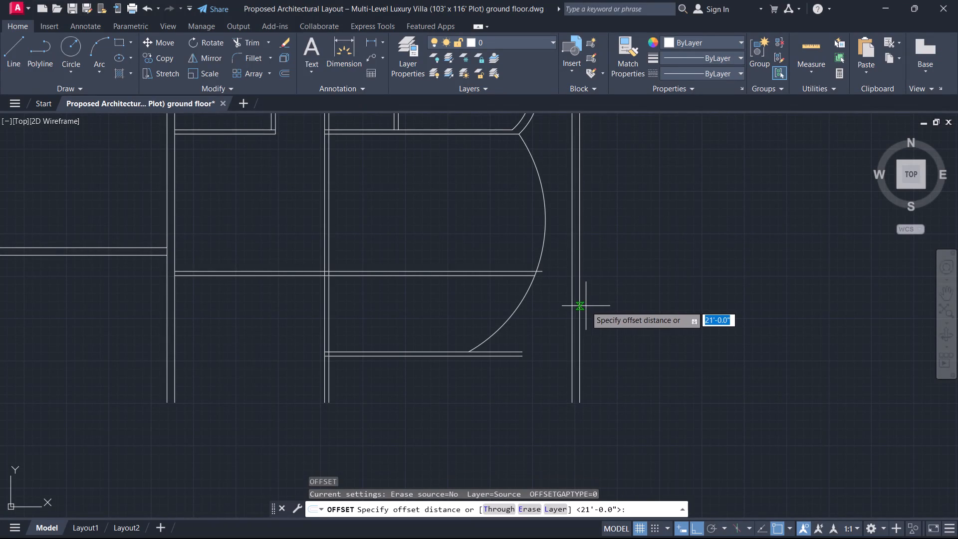
pyautogui.press('9')
pyautogui.press('Return')
pyautogui.click(547, 248)
pyautogui.click(571, 247)
pyautogui.press('Escape')
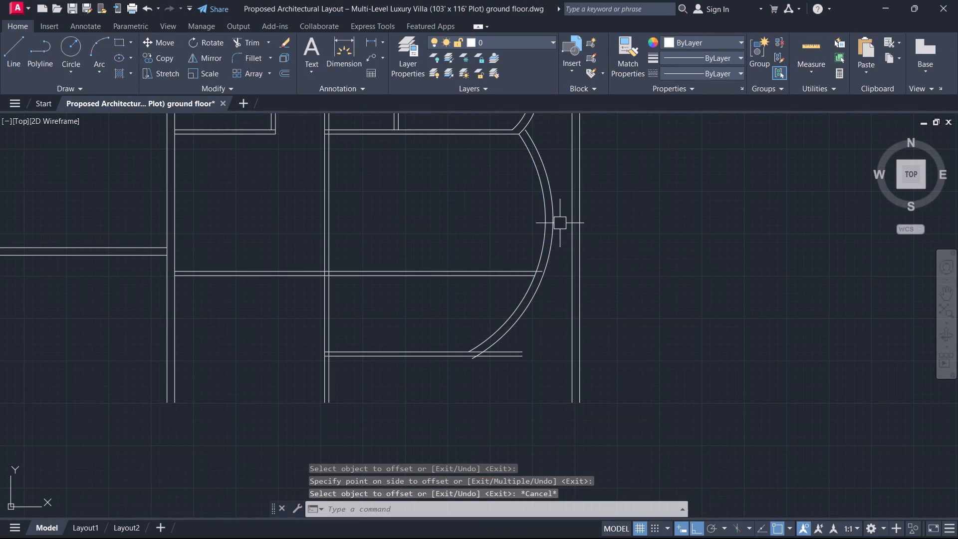
# Extend the outer arc's upper end to the outer line of the curved wall above it.
pyautogui.scroll(1, 535, 178)
pyautogui.moveTo(535, 178); pyautogui.dragTo(547, 313, button='middle')
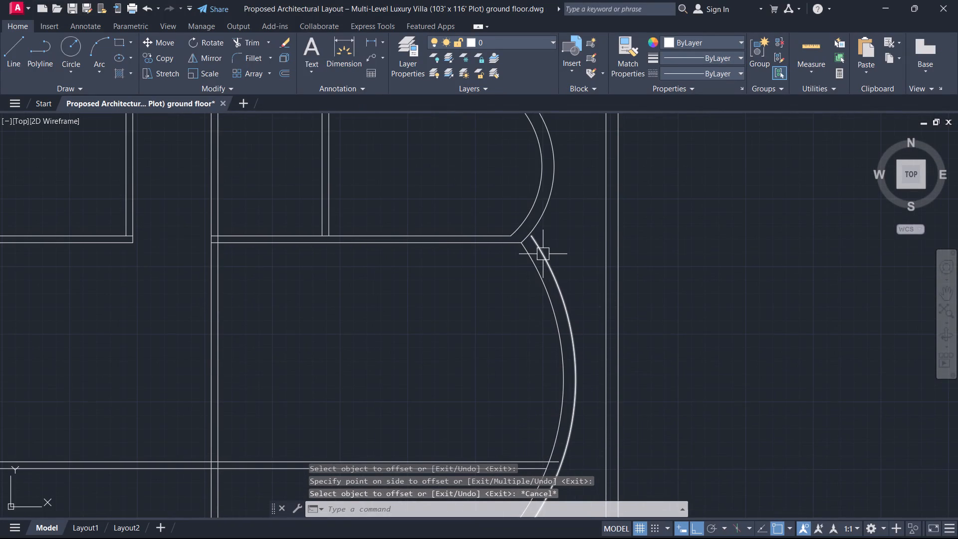
pyautogui.write('ex')
pyautogui.press('space')
pyautogui.click(541, 243)
pyautogui.press('Escape')
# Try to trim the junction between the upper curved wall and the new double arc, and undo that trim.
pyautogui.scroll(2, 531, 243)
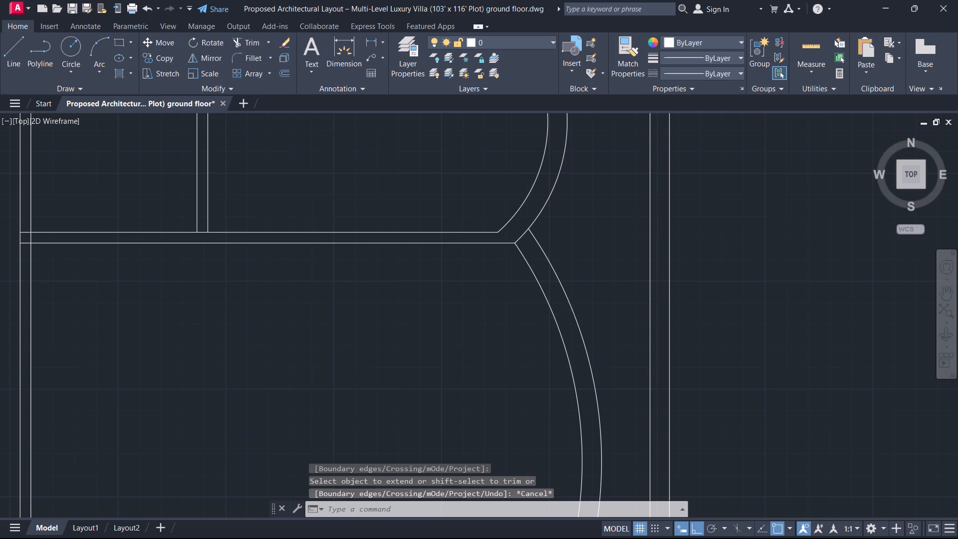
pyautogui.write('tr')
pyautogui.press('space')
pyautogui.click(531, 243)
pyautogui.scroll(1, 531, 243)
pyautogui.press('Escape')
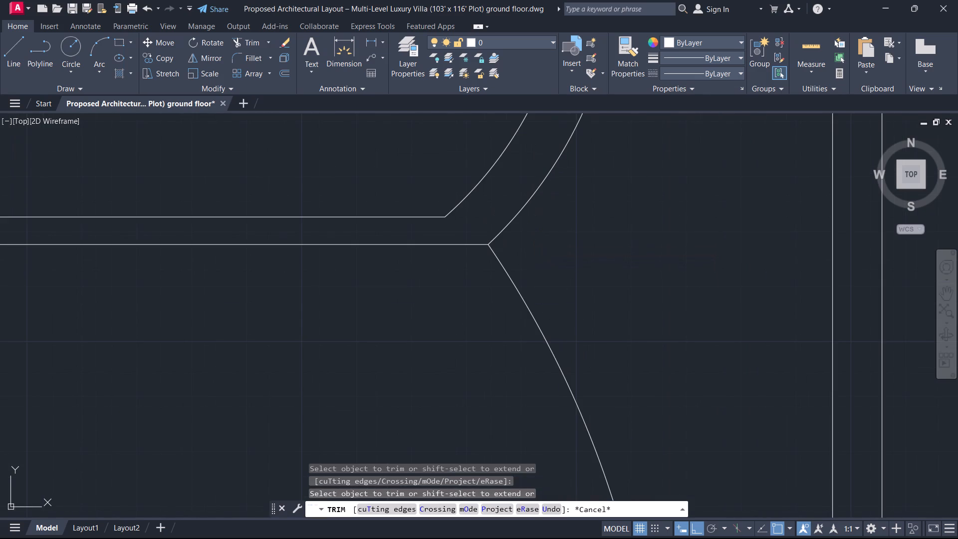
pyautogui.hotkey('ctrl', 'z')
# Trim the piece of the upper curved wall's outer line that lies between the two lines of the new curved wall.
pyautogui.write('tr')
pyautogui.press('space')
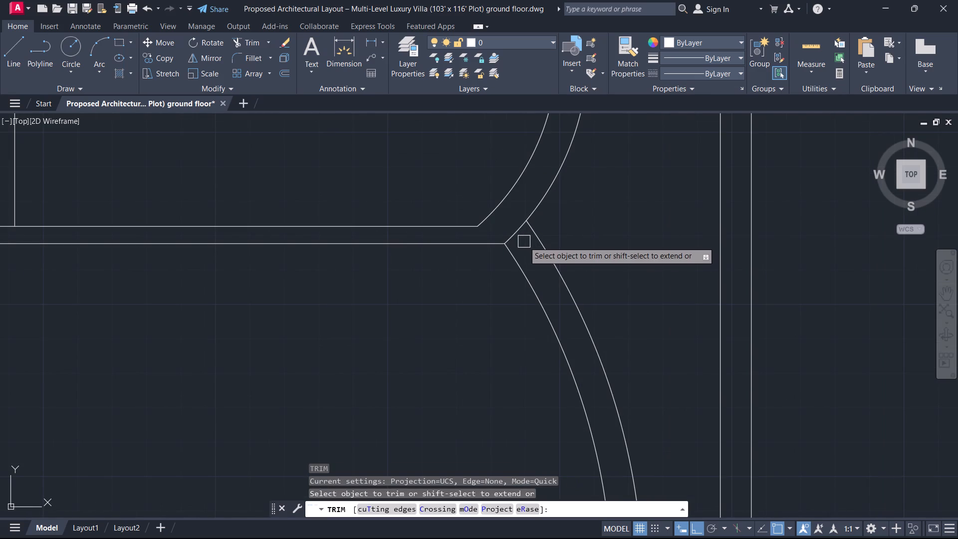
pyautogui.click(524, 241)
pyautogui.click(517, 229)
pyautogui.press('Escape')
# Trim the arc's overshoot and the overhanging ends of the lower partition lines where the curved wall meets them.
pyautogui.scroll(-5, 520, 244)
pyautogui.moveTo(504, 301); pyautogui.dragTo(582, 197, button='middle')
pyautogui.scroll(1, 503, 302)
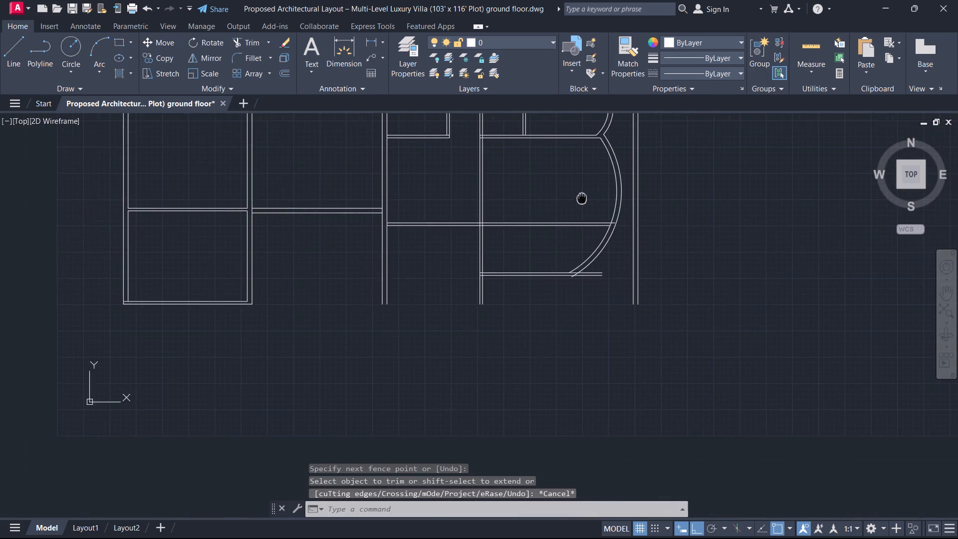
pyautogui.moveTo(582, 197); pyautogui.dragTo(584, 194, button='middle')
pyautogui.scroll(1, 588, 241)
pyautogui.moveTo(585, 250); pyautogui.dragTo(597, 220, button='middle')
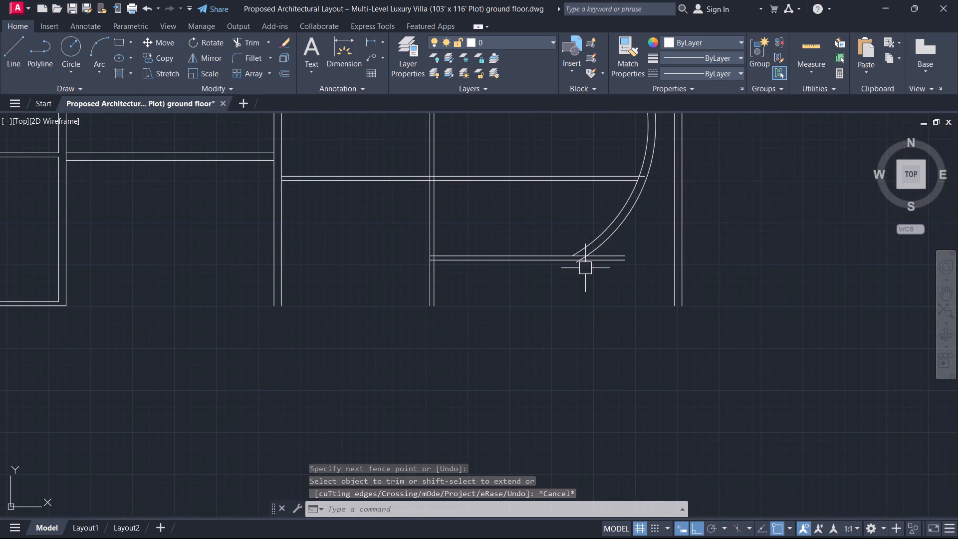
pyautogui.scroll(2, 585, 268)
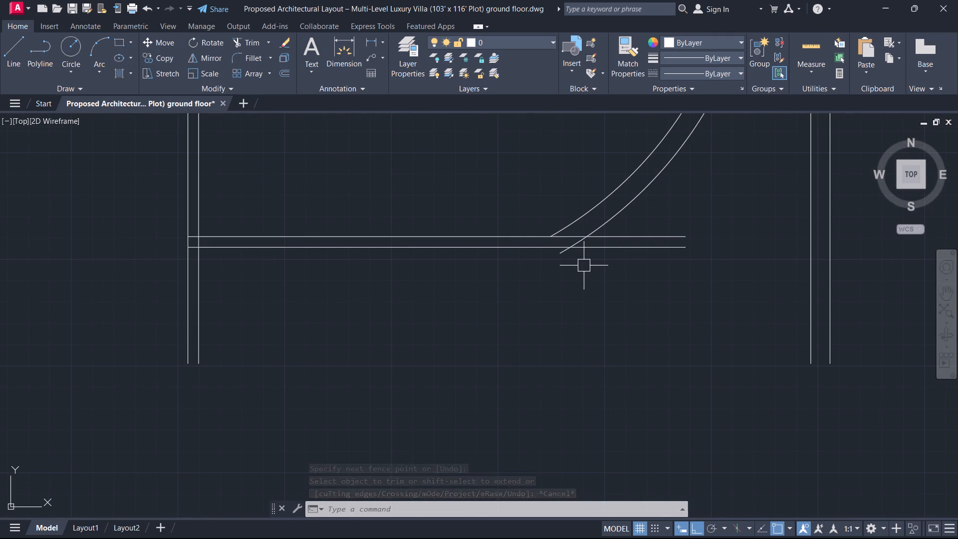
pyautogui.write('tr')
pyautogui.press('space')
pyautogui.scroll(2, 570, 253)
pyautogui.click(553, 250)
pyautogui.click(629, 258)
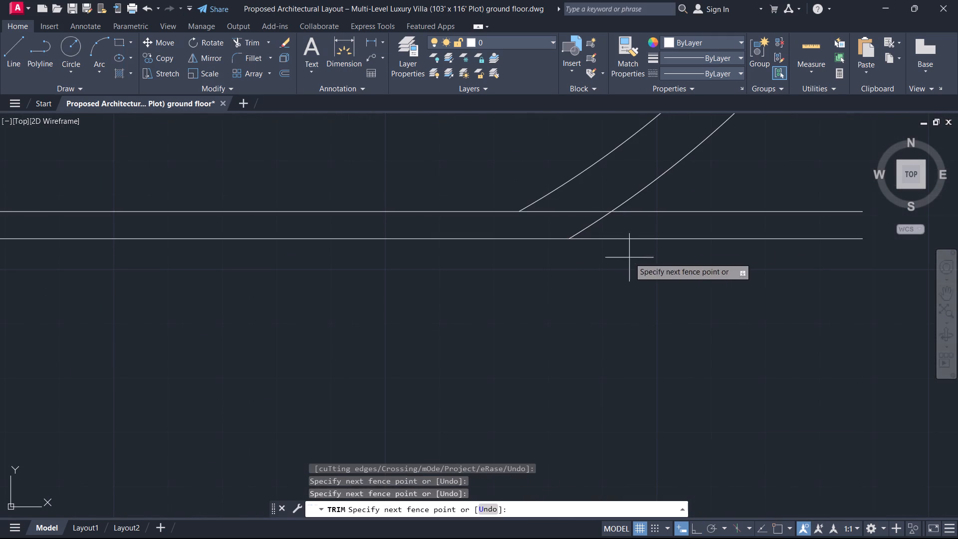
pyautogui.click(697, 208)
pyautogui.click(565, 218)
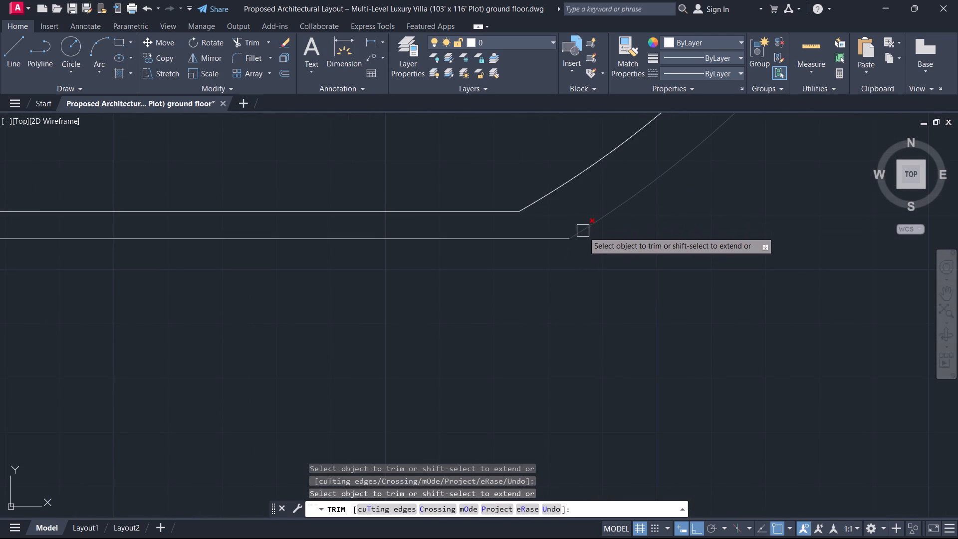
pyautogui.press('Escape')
# Measure the clear distance between the lowest partition and the horizontal partition above it in the right block.
pyautogui.scroll(-3, 585, 235)
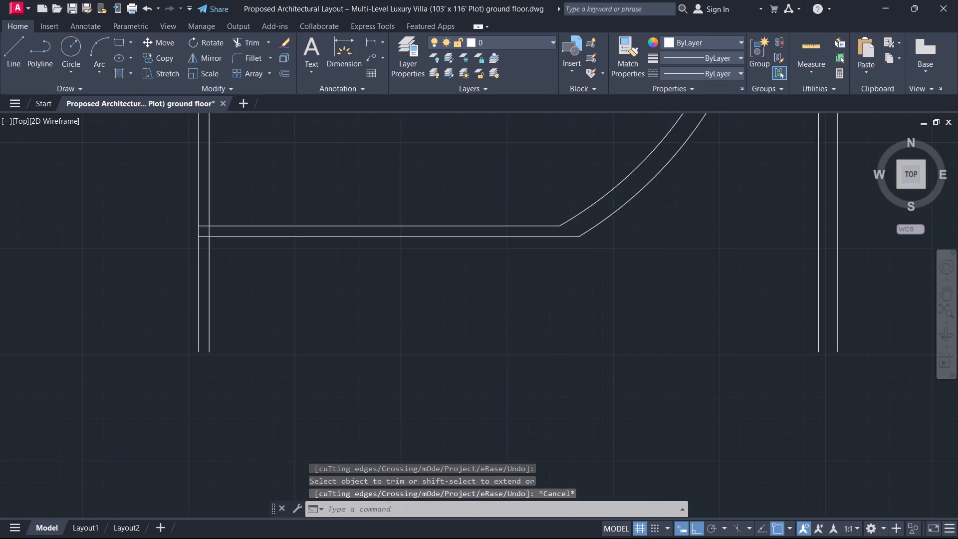
pyautogui.scroll(-2, 585, 235)
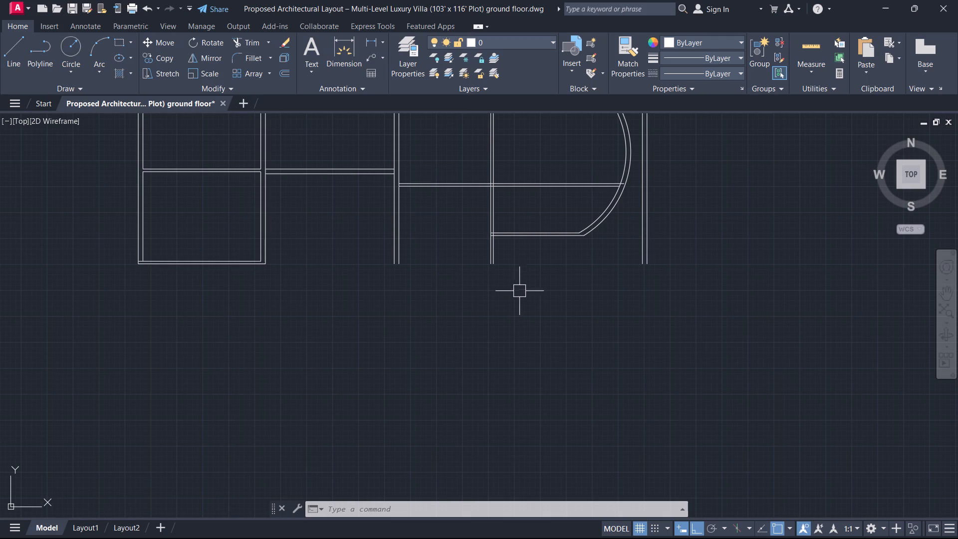
pyautogui.moveTo(526, 238); pyautogui.dragTo(559, 323, button='middle')
pyautogui.moveTo(552, 277); pyautogui.dragTo(560, 295, button='middle')
pyautogui.scroll(1, 552, 277)
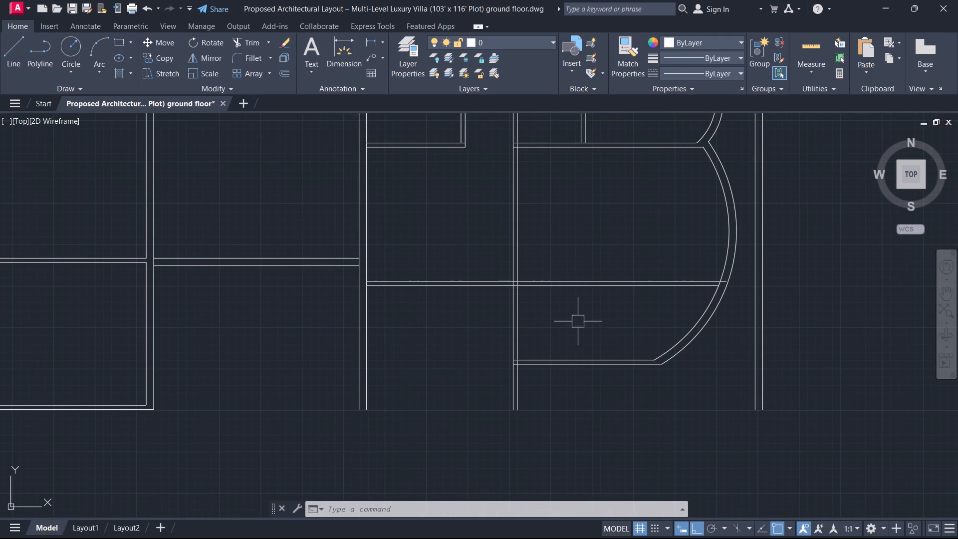
pyautogui.scroll(1, 578, 321)
pyautogui.press('d')
pyautogui.write('i')
pyautogui.press('space')
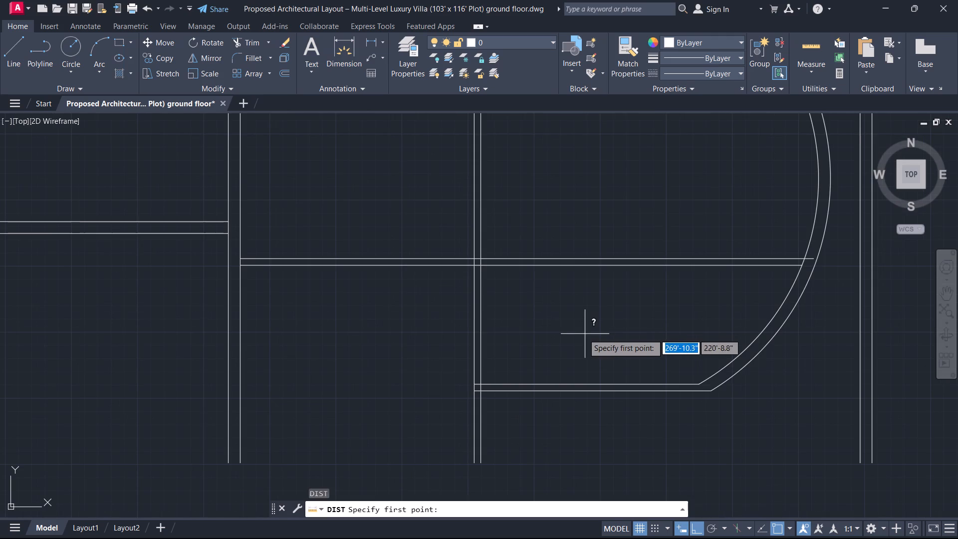
pyautogui.click(555, 382)
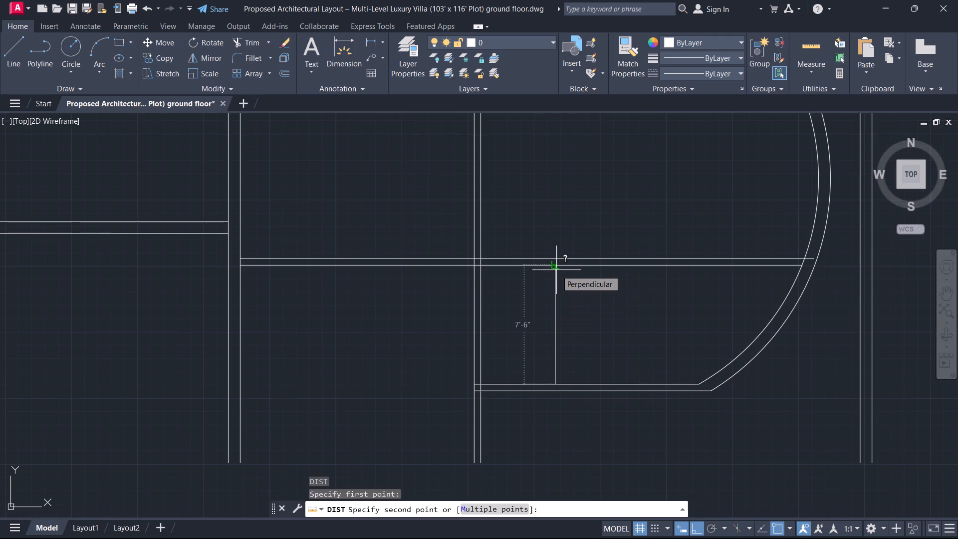
pyautogui.press('Escape')
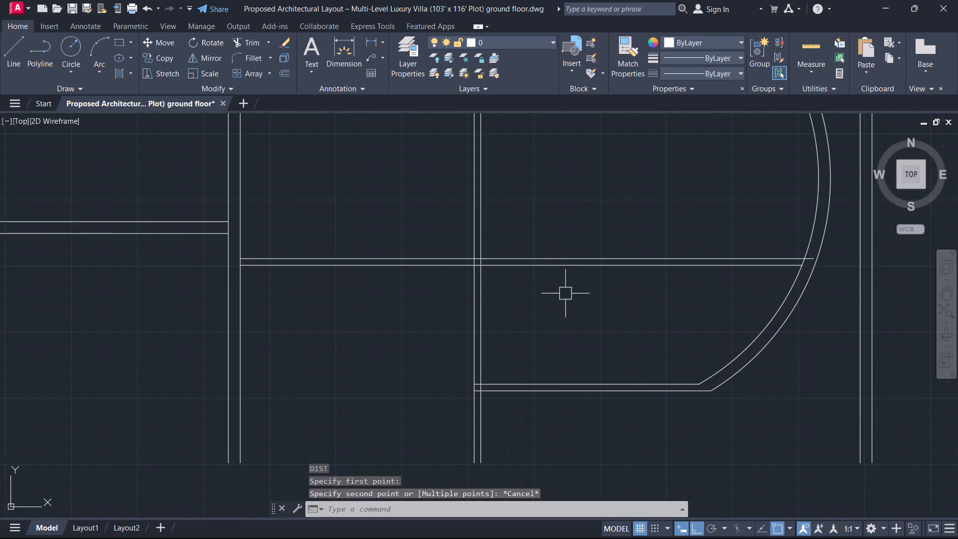
# Undo the lower curved wall's trims, extension and offset, the erasure of the vertical lines, and the arc itself.
pyautogui.scroll(-1, 565, 296)
pyautogui.moveTo(568, 319); pyautogui.dragTo(525, 300, button='middle')
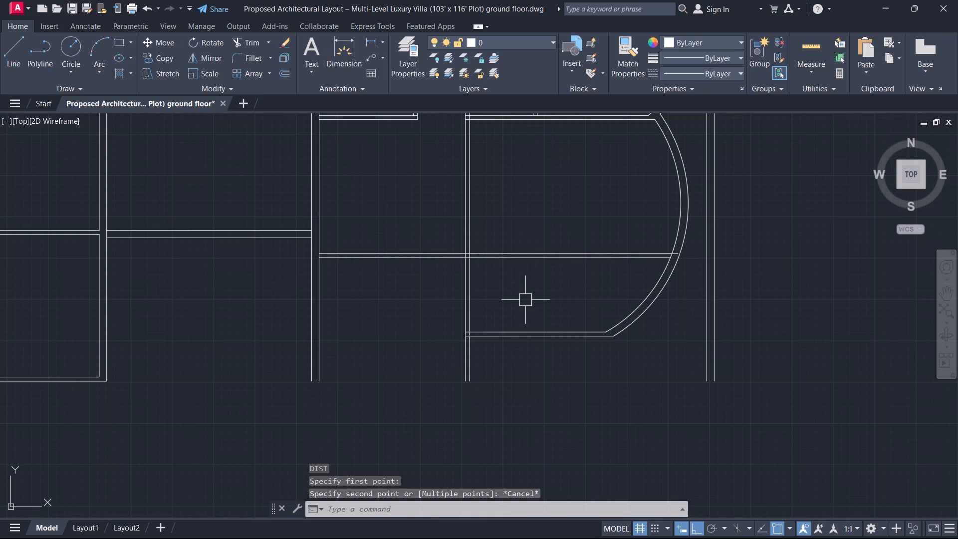
pyautogui.hotkey('ctrl', 'z')
pyautogui.hotkey('ctrl', 'z')
pyautogui.hotkey('ctrl', 'z')
pyautogui.hotkey('ctrl', 'z')
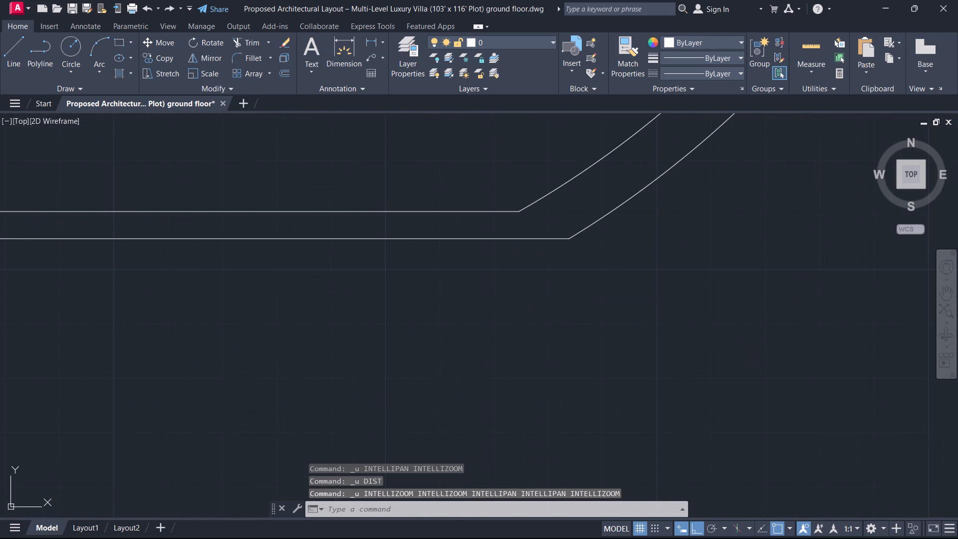
pyautogui.hotkey('ctrl', 'z')
pyautogui.hotkey('ctrl', 'z')
pyautogui.hotkey('ctrl', 'z')
pyautogui.hotkey('ctrl', 'z')
pyautogui.hotkey('ctrl', 'z')
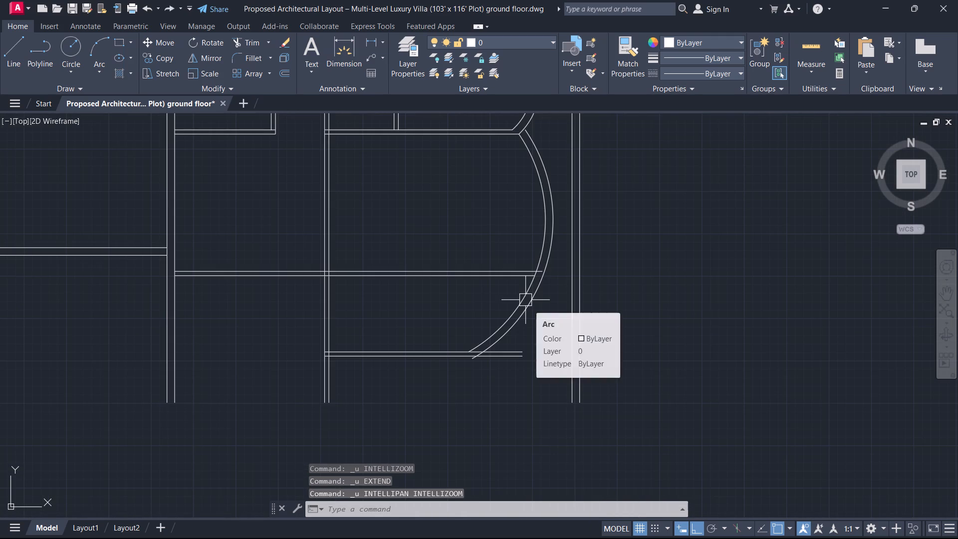
pyautogui.hotkey('ctrl', 'z')
pyautogui.hotkey('ctrl', 'z')
pyautogui.hotkey('ctrl', 'z')
pyautogui.hotkey('ctrl', 'z')
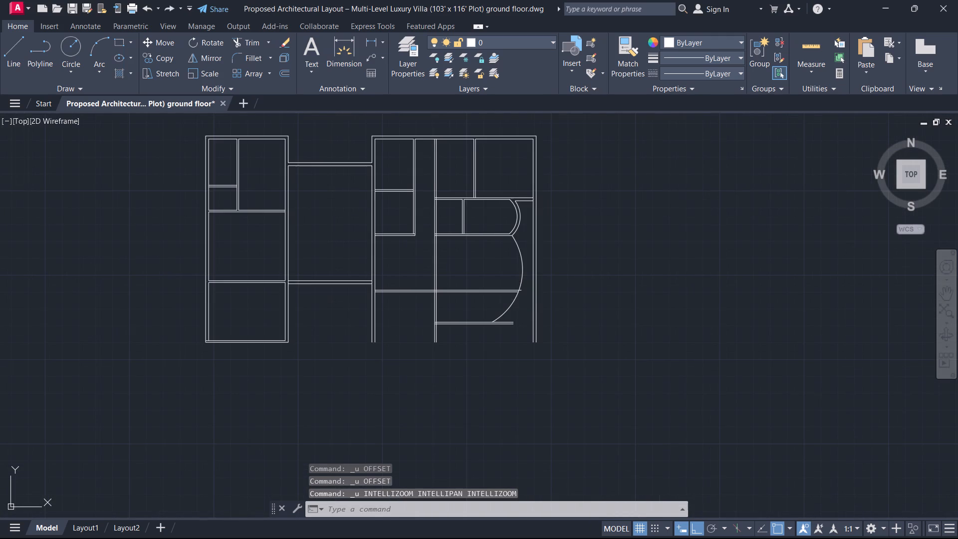
pyautogui.hotkey('ctrl', 'z')
pyautogui.hotkey('ctrl', 'z')
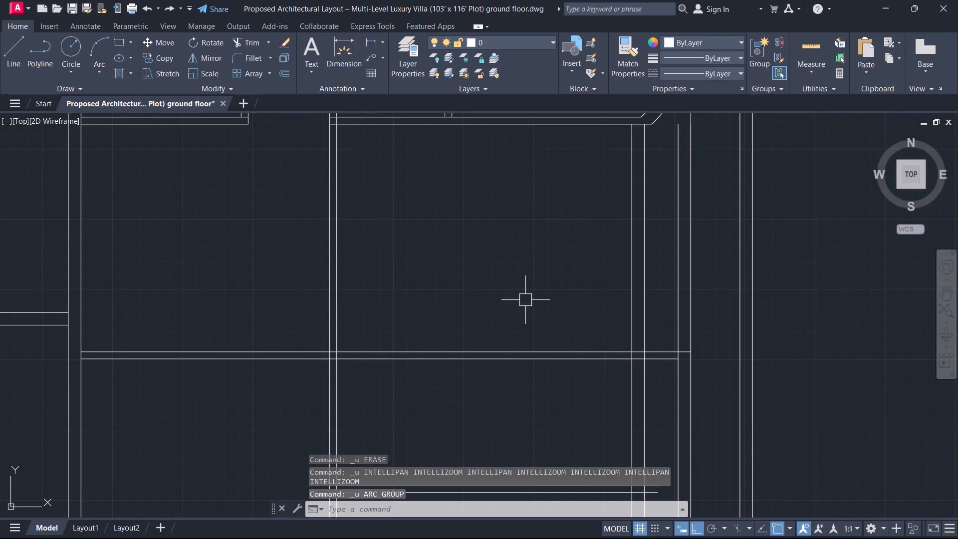
# Offset the lower line of the right block's long horizontal partition 14'9" downward.
pyautogui.scroll(-4, 525, 300)
pyautogui.scroll(2, 525, 300)
pyautogui.moveTo(525, 300); pyautogui.dragTo(546, 196, button='middle')
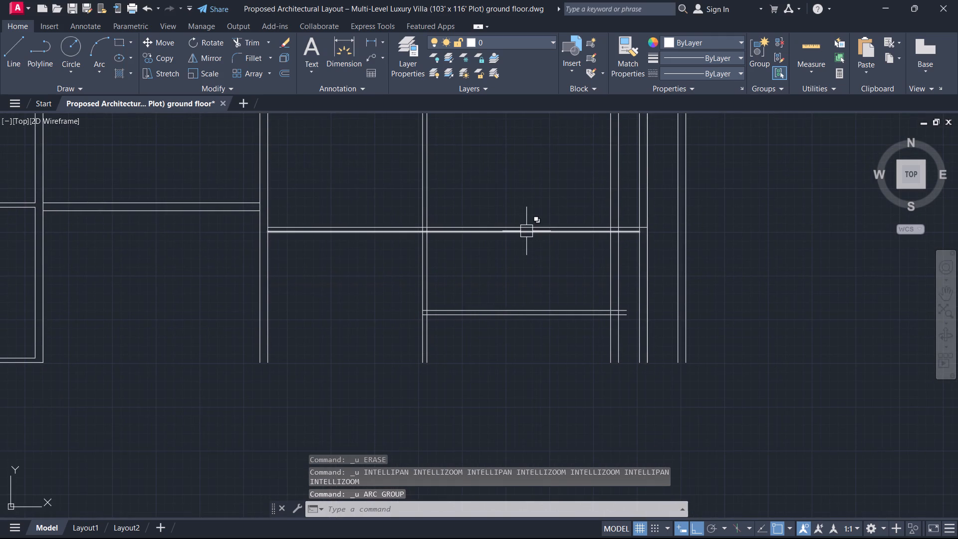
pyautogui.write('o')
pyautogui.press('space')
pyautogui.write("14'9")
pyautogui.press('Return')
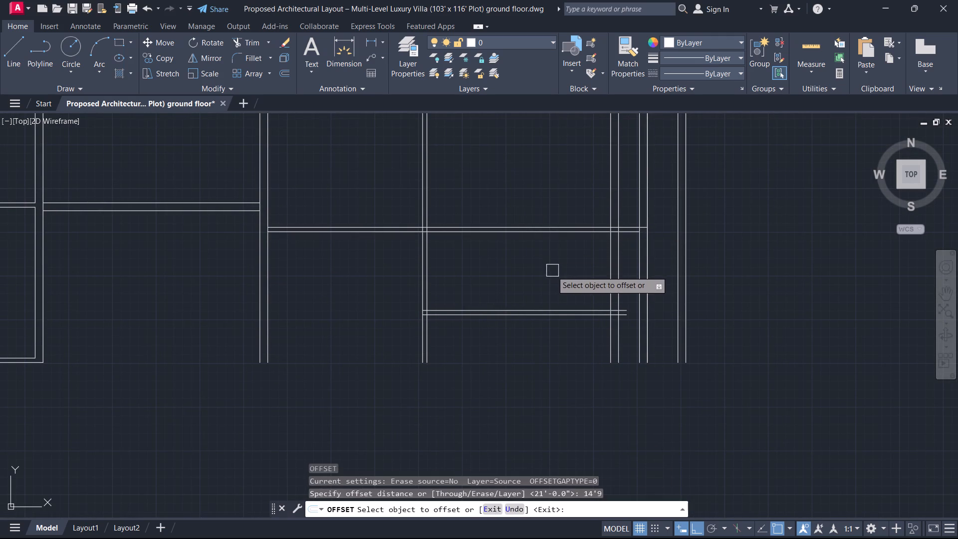
pyautogui.click(531, 237)
pyautogui.click(528, 263)
pyautogui.press('Escape')
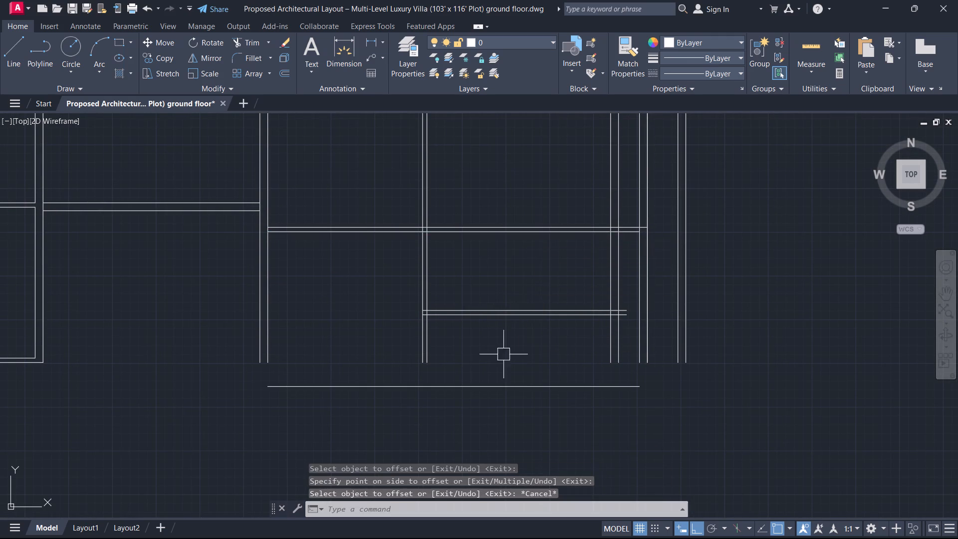
pyautogui.moveTo(503, 354); pyautogui.dragTo(576, 327, button='middle')
pyautogui.scroll(-1, 503, 354)
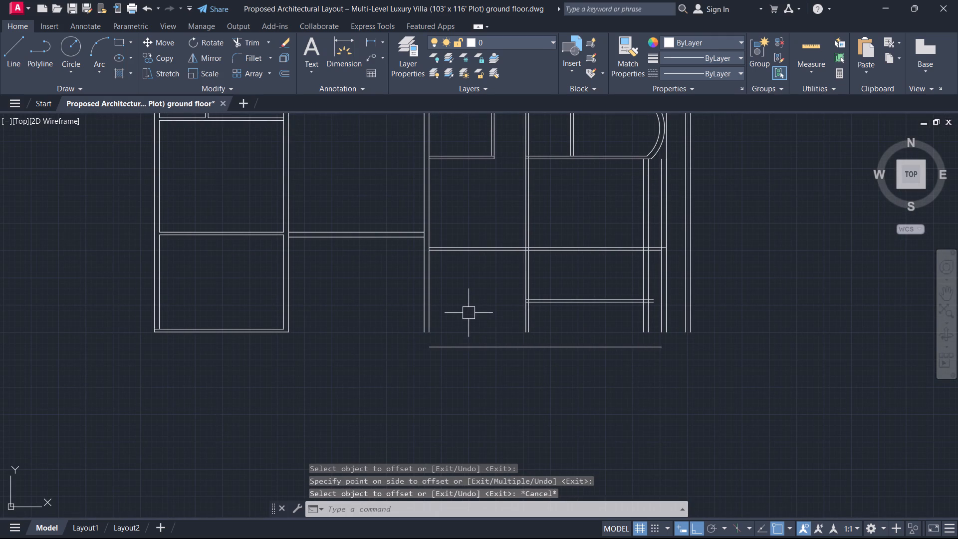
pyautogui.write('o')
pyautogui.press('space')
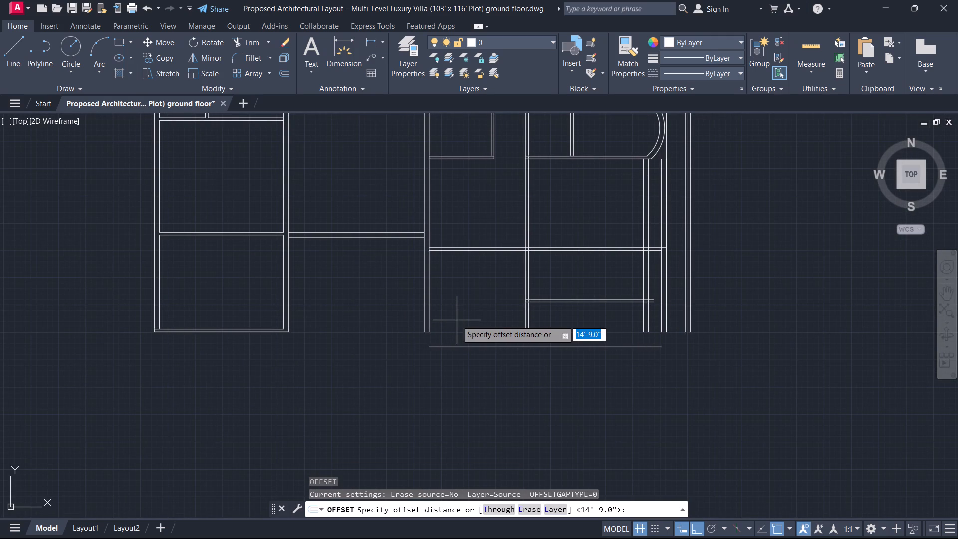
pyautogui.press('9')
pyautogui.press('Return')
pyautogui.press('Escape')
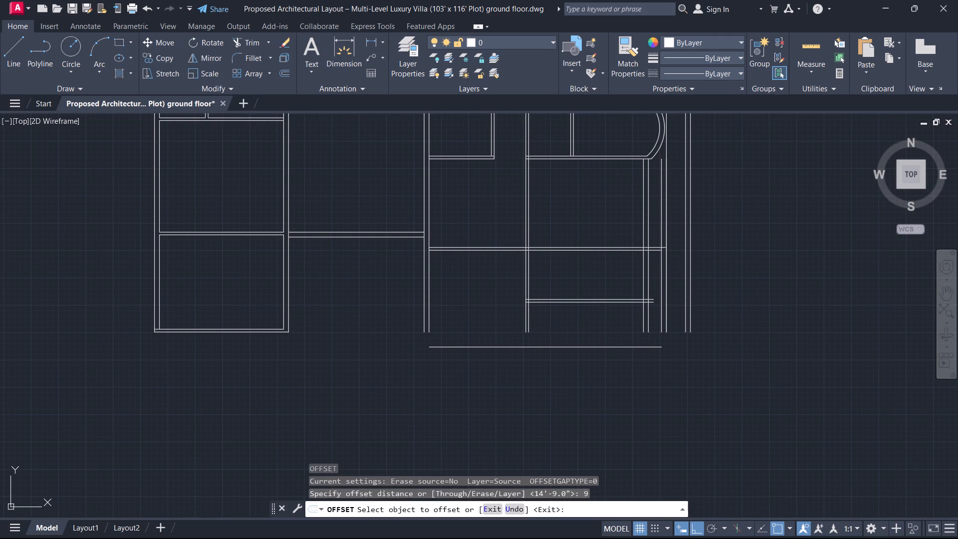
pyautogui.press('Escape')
# Offset the new bottom line 5" downward to form the bottom wall's thickness.
pyautogui.write('o')
pyautogui.press('space')
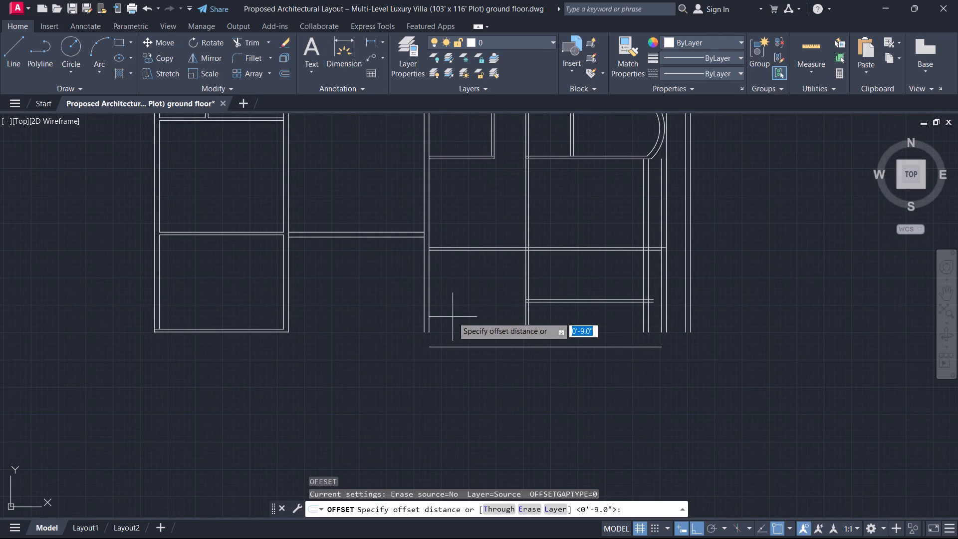
pyautogui.press('5')
pyautogui.press('Return')
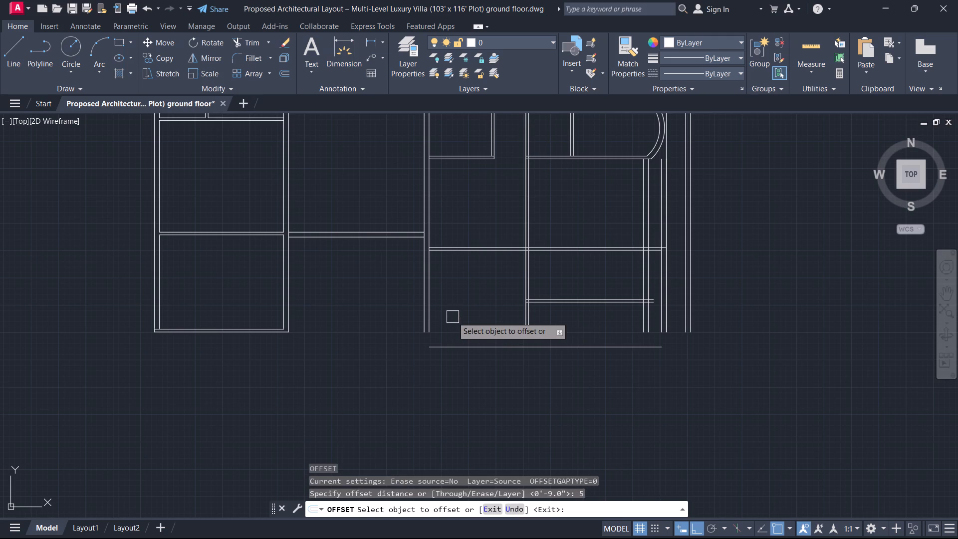
pyautogui.click(473, 347)
pyautogui.click(471, 370)
pyautogui.press('Escape')
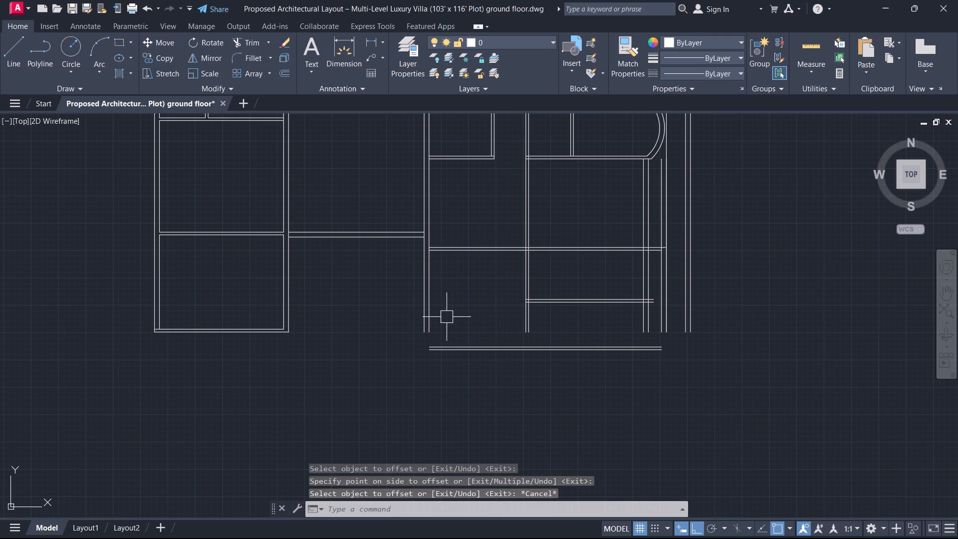
# Fillet the right block's two left wall lines with the matching bottom wall lines to close the lower-left corner.
pyautogui.press('f')
pyautogui.press('space')
pyautogui.click(419, 296)
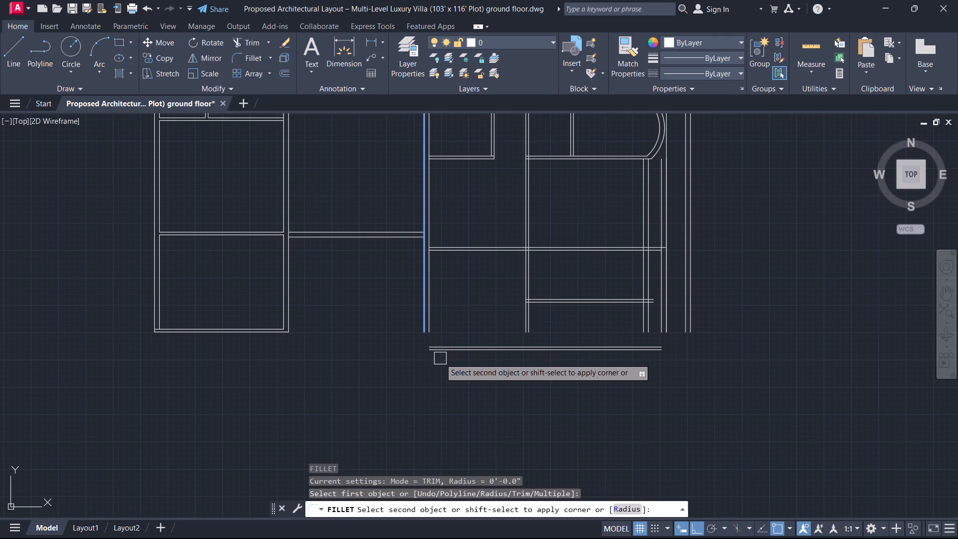
pyautogui.scroll(3, 441, 353)
pyautogui.click(430, 342)
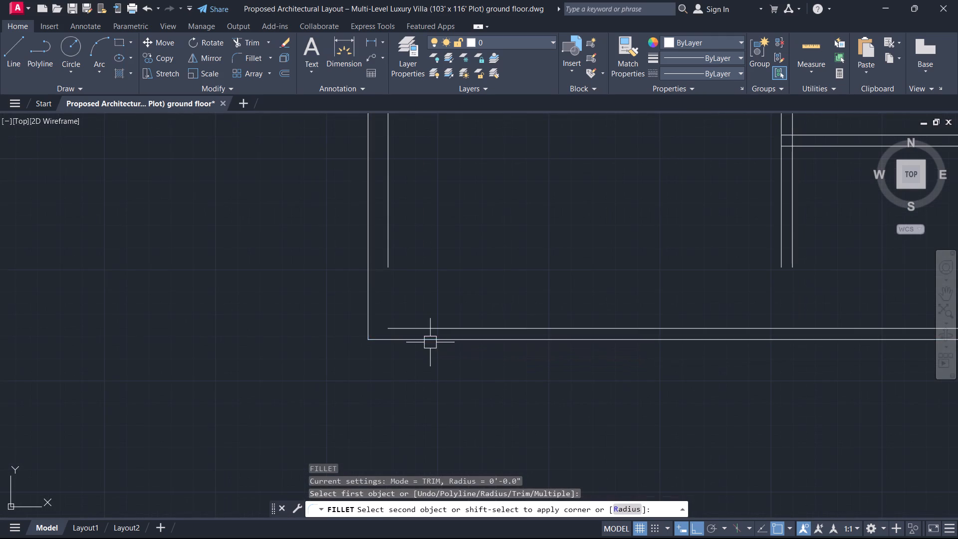
pyautogui.press('space')
pyautogui.click(392, 249)
pyautogui.click(415, 325)
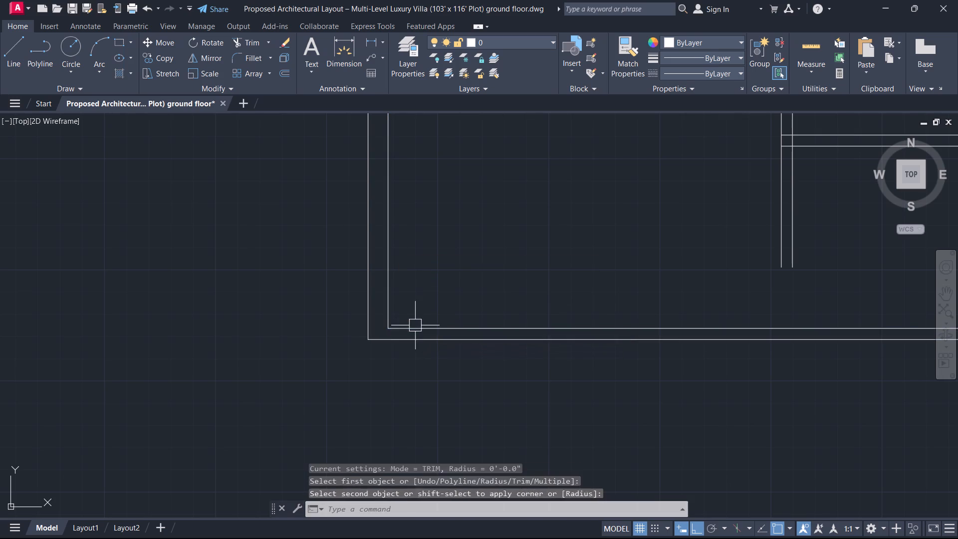
pyautogui.press('Escape')
pyautogui.scroll(-4, 432, 318)
# Draw a three-point arc from the upper curved wall's lower end through the long partition's right end to the bottom wall's inner line.
pyautogui.moveTo(443, 311); pyautogui.dragTo(308, 303, button='middle')
pyautogui.scroll(1, 397, 288)
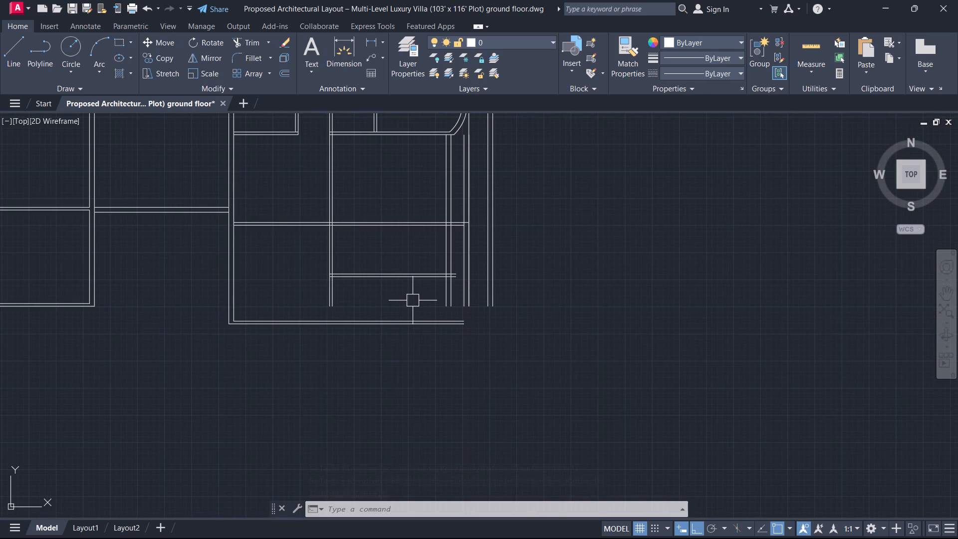
pyautogui.click(87, 37)
pyautogui.scroll(3, 467, 152)
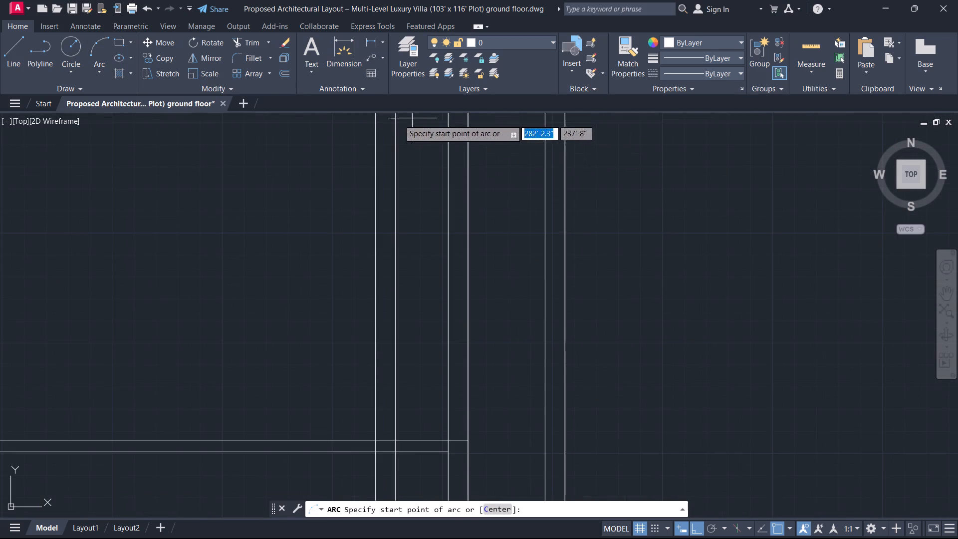
pyautogui.moveTo(391, 141); pyautogui.dragTo(409, 223, button='middle')
pyautogui.scroll(-1, 403, 182)
pyautogui.click(414, 189)
pyautogui.moveTo(404, 245); pyautogui.dragTo(400, 226, button='middle')
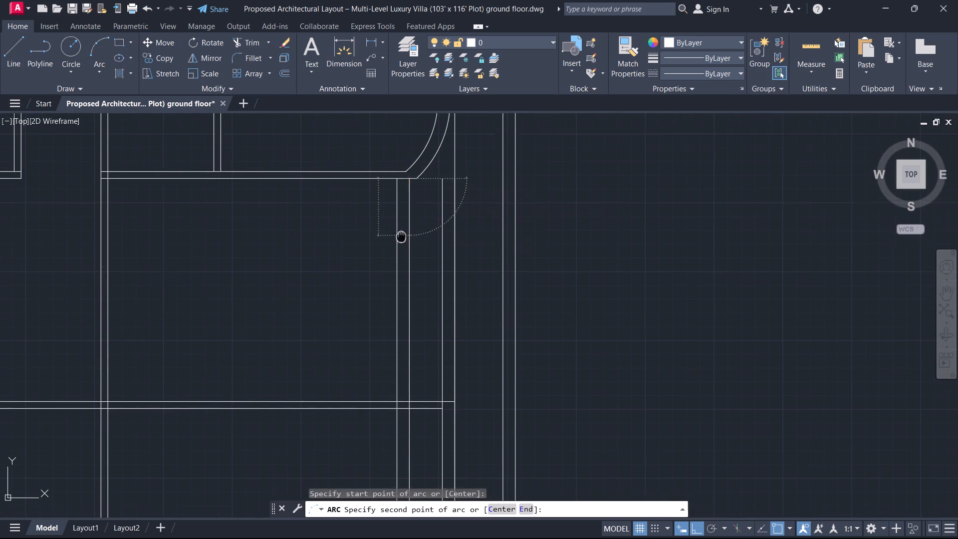
pyautogui.moveTo(400, 226); pyautogui.dragTo(411, 110, button='middle')
pyautogui.moveTo(462, 297); pyautogui.dragTo(463, 257, button='middle')
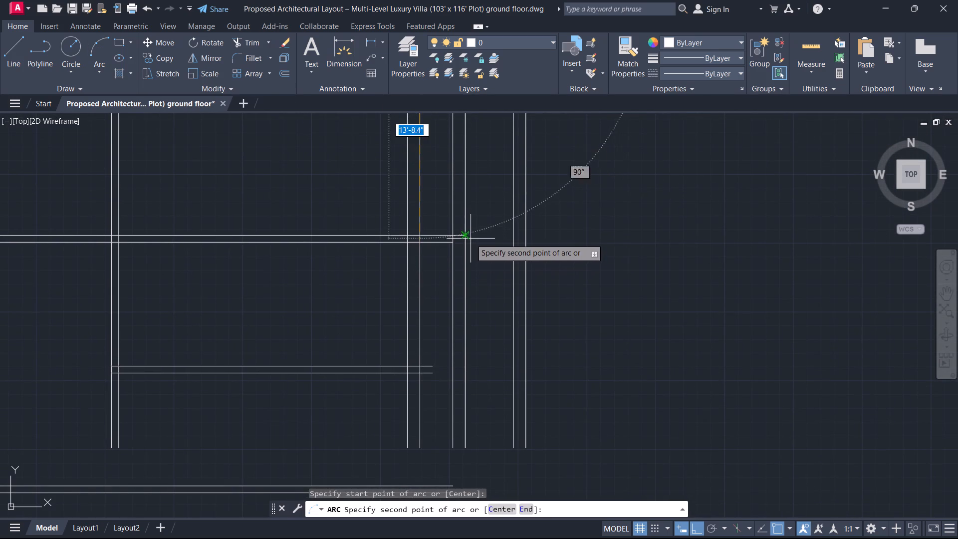
pyautogui.click(470, 237)
pyautogui.scroll(-3, 446, 321)
pyautogui.moveTo(446, 322); pyautogui.dragTo(452, 249, button='middle')
pyautogui.scroll(4, 437, 279)
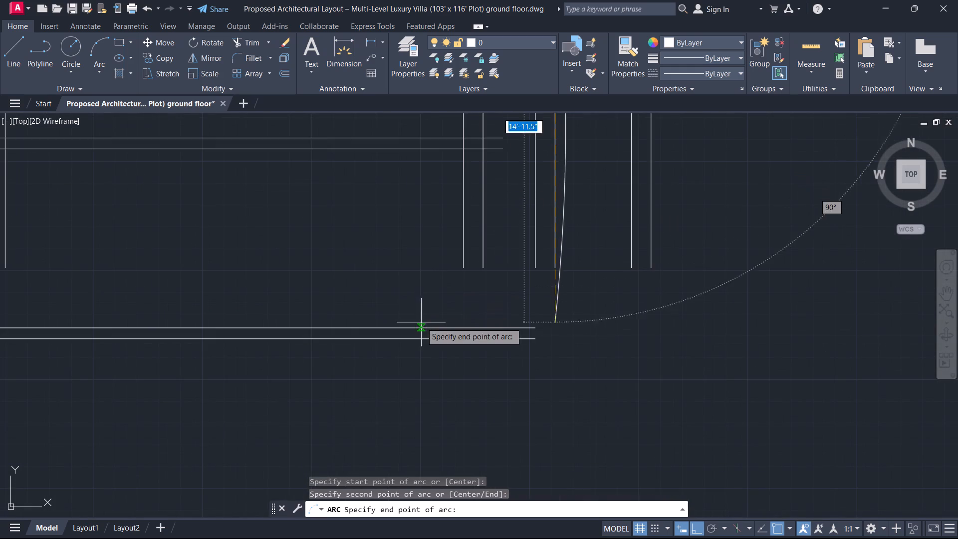
pyautogui.click(387, 327)
# Erase the old vertical lines that cross or touch the new lower arc in the right block.
pyautogui.scroll(-4, 420, 270)
pyautogui.moveTo(438, 260); pyautogui.dragTo(444, 321, button='middle')
pyautogui.scroll(1, 441, 295)
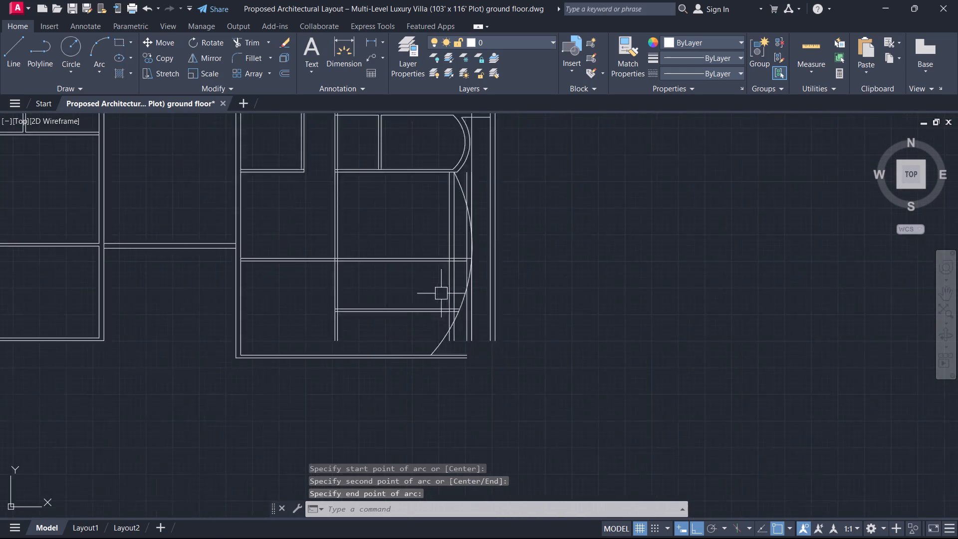
pyautogui.scroll(1, 441, 293)
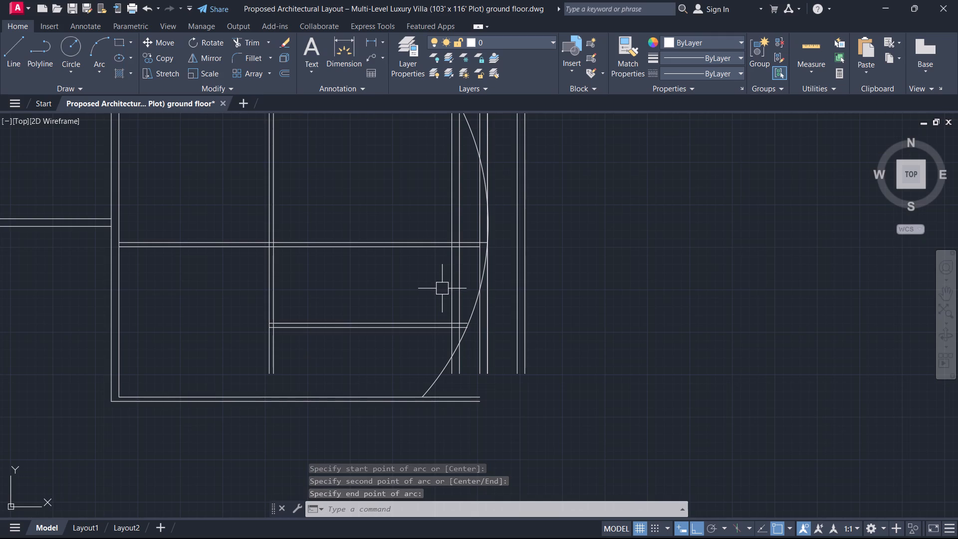
pyautogui.scroll(-1, 441, 292)
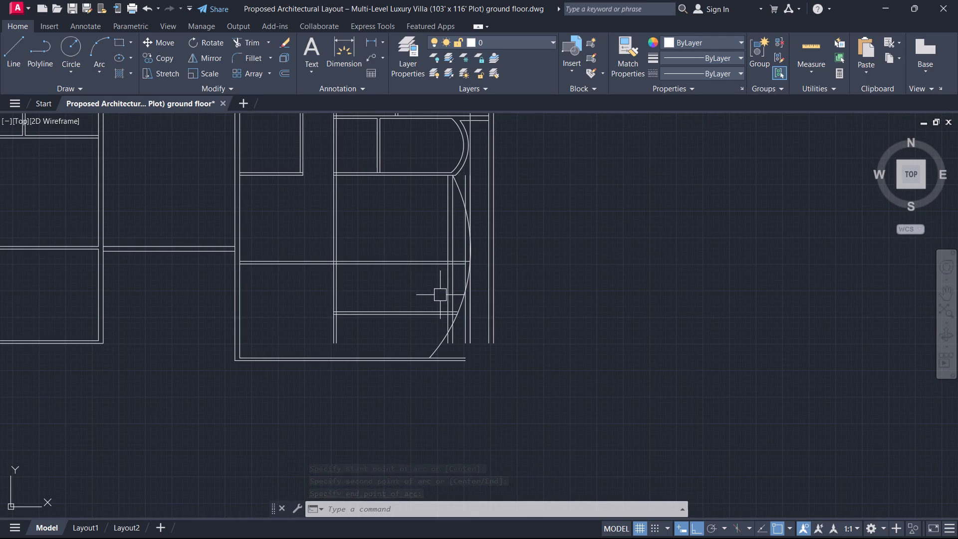
pyautogui.scroll(2, 460, 286)
pyautogui.press('Escape')
pyautogui.scroll(1, 482, 336)
pyautogui.moveTo(485, 332); pyautogui.dragTo(512, 253, button='middle')
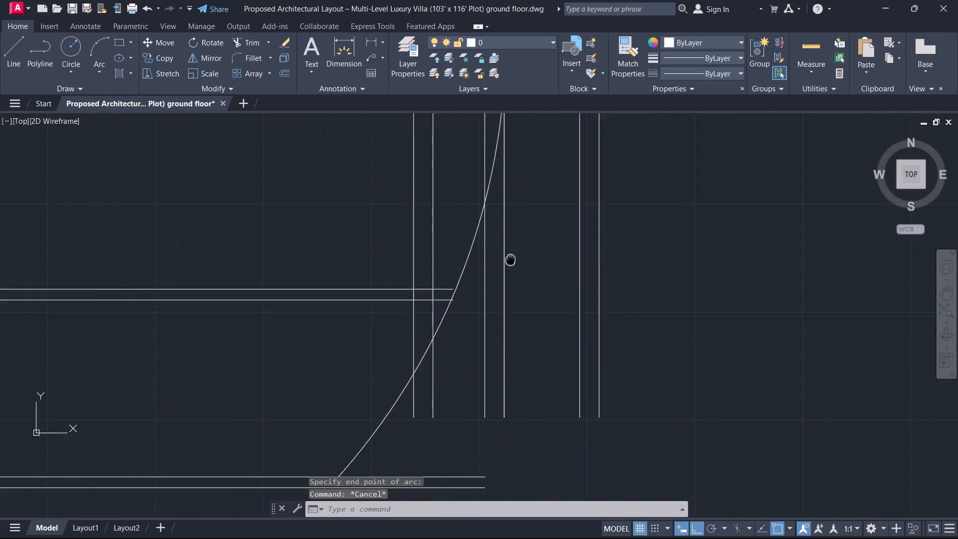
pyautogui.moveTo(512, 253); pyautogui.dragTo(529, 235, button='middle')
pyautogui.moveTo(540, 344); pyautogui.dragTo(525, 345)
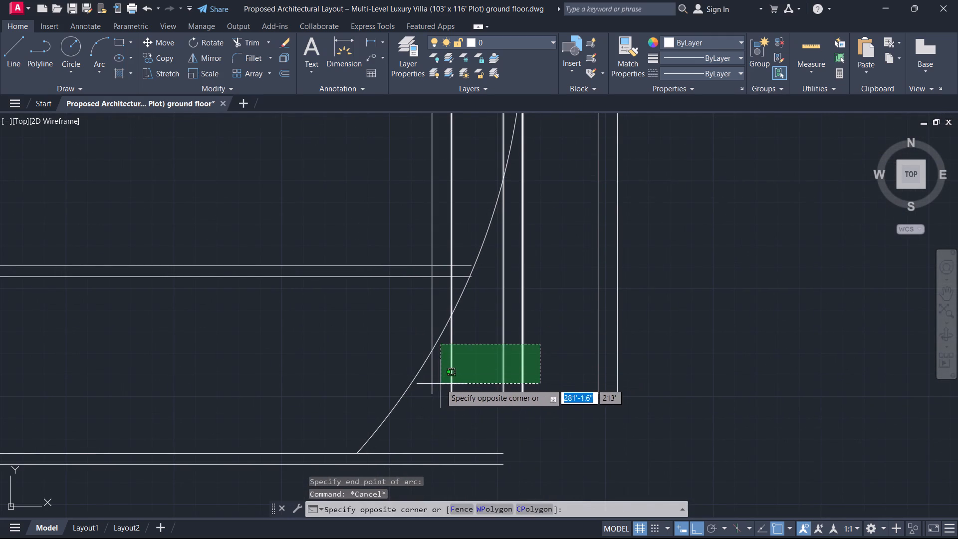
pyautogui.click(443, 384)
pyautogui.click(443, 389)
pyautogui.click(428, 386)
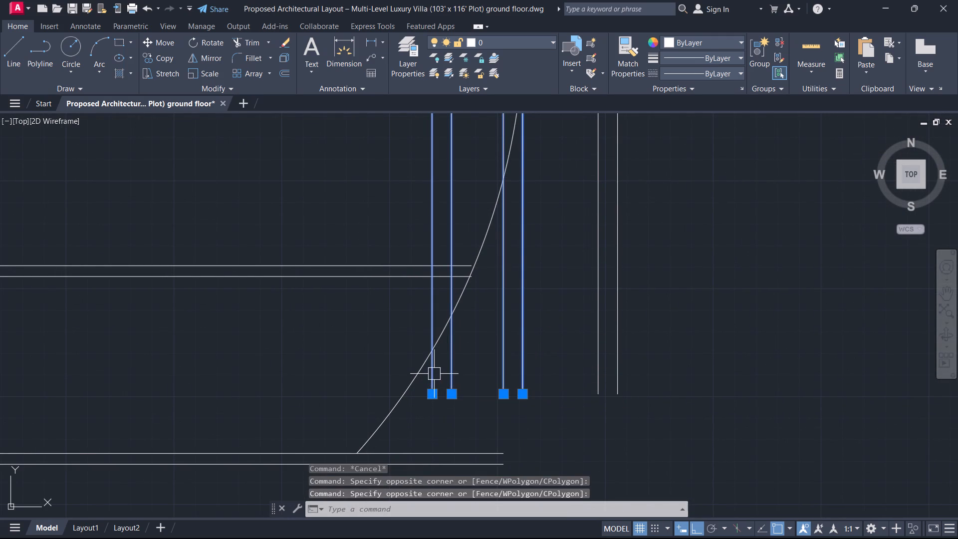
pyautogui.press('Delete')
# Offset the new lower arc 9" outward to form the curved wall's thickness.
pyautogui.scroll(1, 438, 370)
pyautogui.scroll(-2, 439, 370)
pyautogui.moveTo(445, 366); pyautogui.dragTo(451, 419, button='middle')
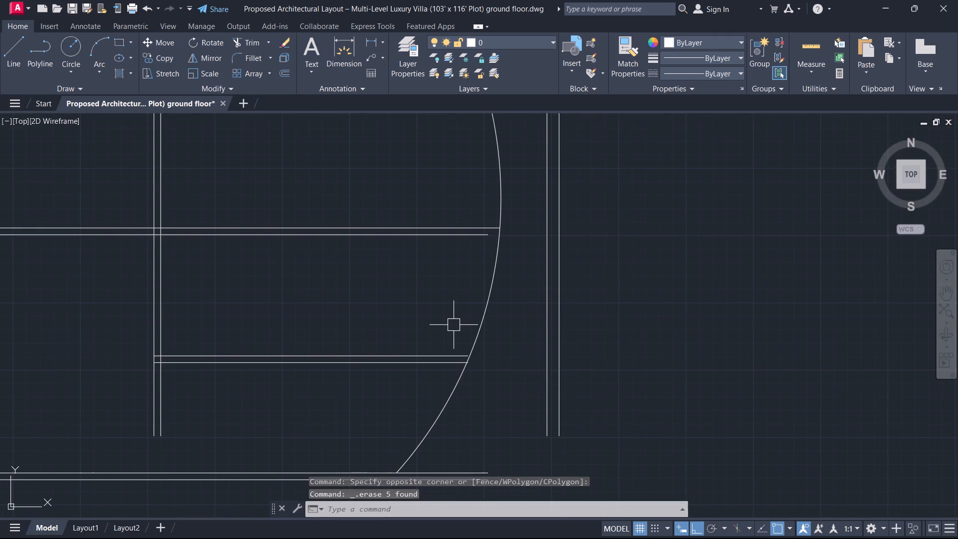
pyautogui.scroll(-1, 462, 291)
pyautogui.moveTo(461, 290); pyautogui.dragTo(427, 373, button='middle')
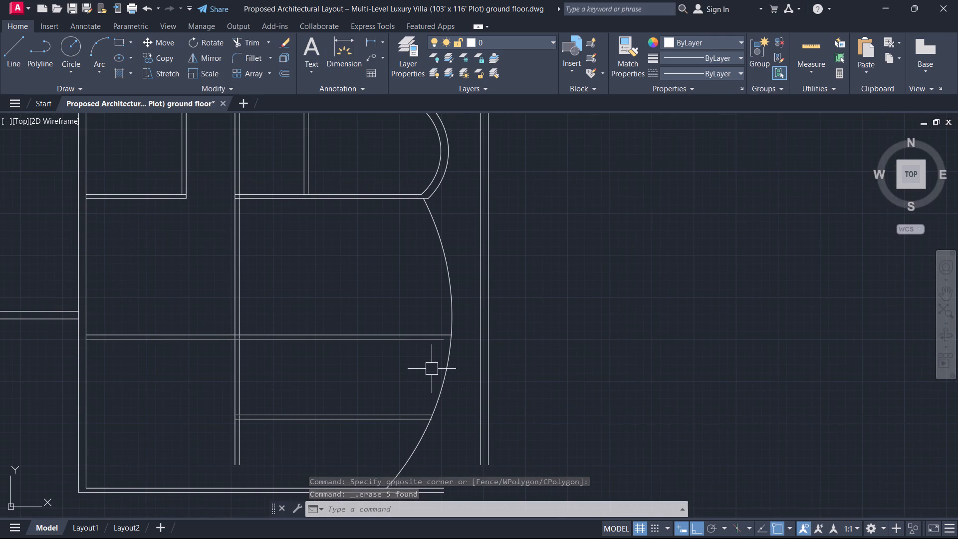
pyautogui.press('o')
pyautogui.press('space')
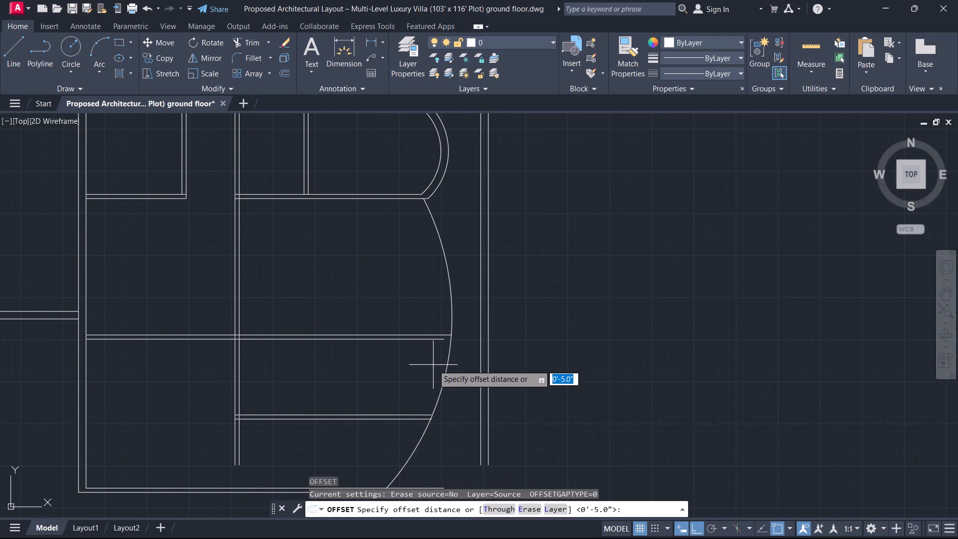
pyautogui.press('9')
pyautogui.press('Return')
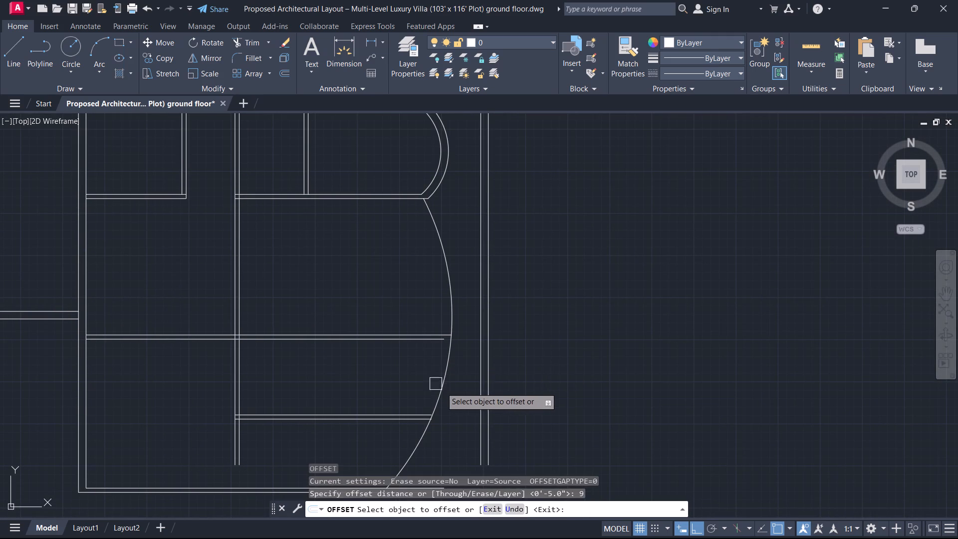
pyautogui.click(444, 389)
pyautogui.click(464, 389)
pyautogui.press('Escape')
# Trim the overlapping line ends where the lower curved wall meets the upper curved wall.
pyautogui.scroll(3, 441, 226)
pyautogui.moveTo(414, 180); pyautogui.dragTo(453, 279, button='middle')
pyautogui.scroll(1, 421, 185)
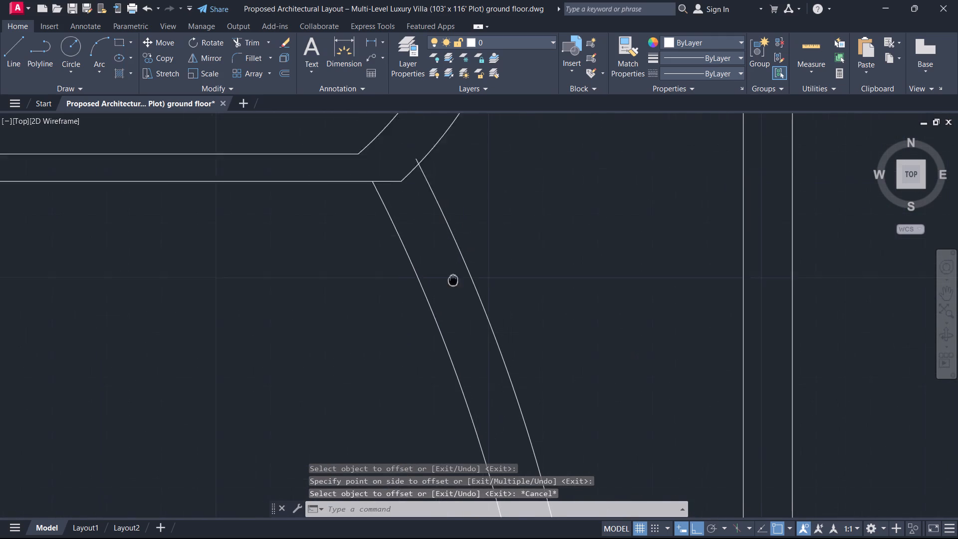
pyautogui.moveTo(453, 279); pyautogui.dragTo(455, 290, button='middle')
pyautogui.write('tr')
pyautogui.press('space')
pyautogui.scroll(1, 401, 188)
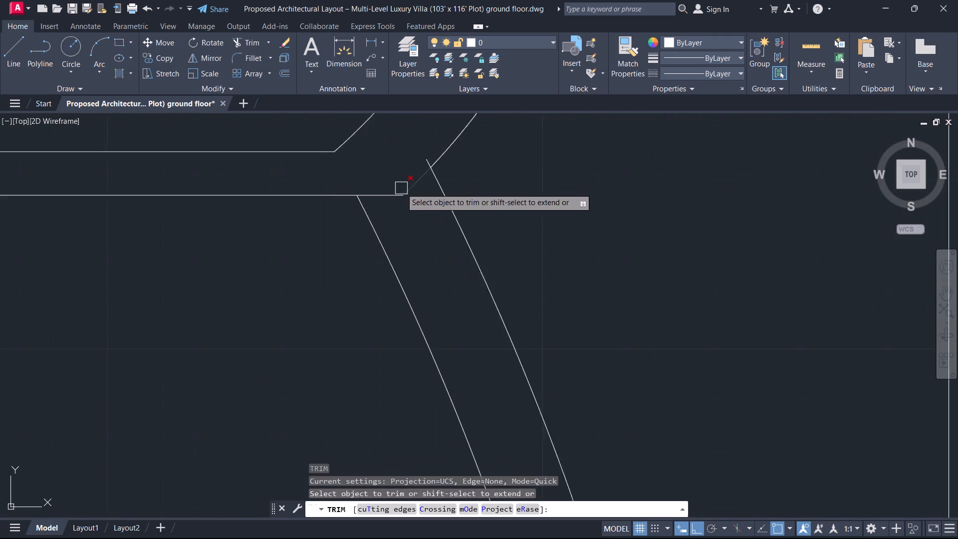
pyautogui.scroll(1, 401, 188)
pyautogui.click(389, 202)
pyautogui.click(408, 201)
pyautogui.scroll(2, 445, 137)
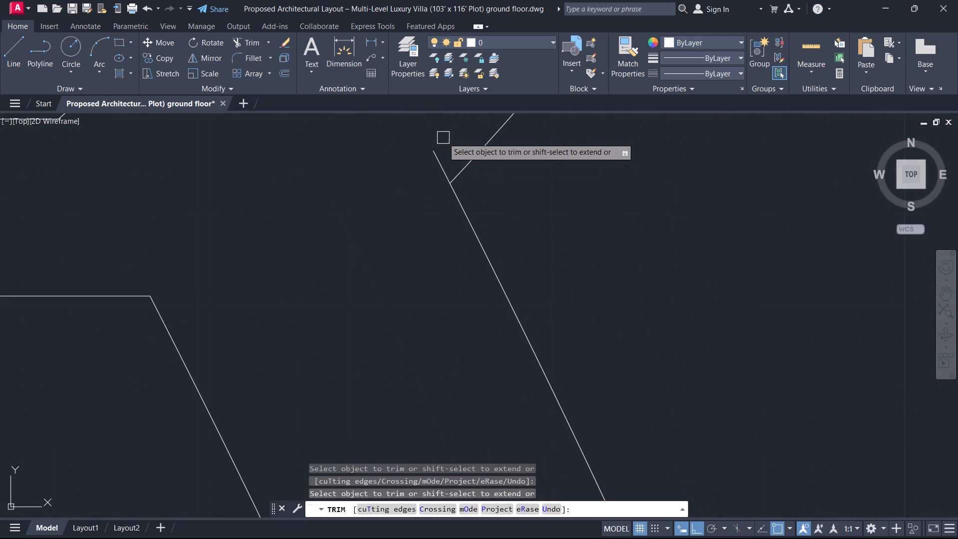
pyautogui.click(447, 139)
pyautogui.click(413, 201)
pyautogui.scroll(-6, 413, 201)
pyautogui.scroll(-3, 398, 312)
pyautogui.moveTo(386, 373); pyautogui.dragTo(427, 221, button='middle')
pyautogui.scroll(2, 423, 263)
pyautogui.scroll(1, 436, 329)
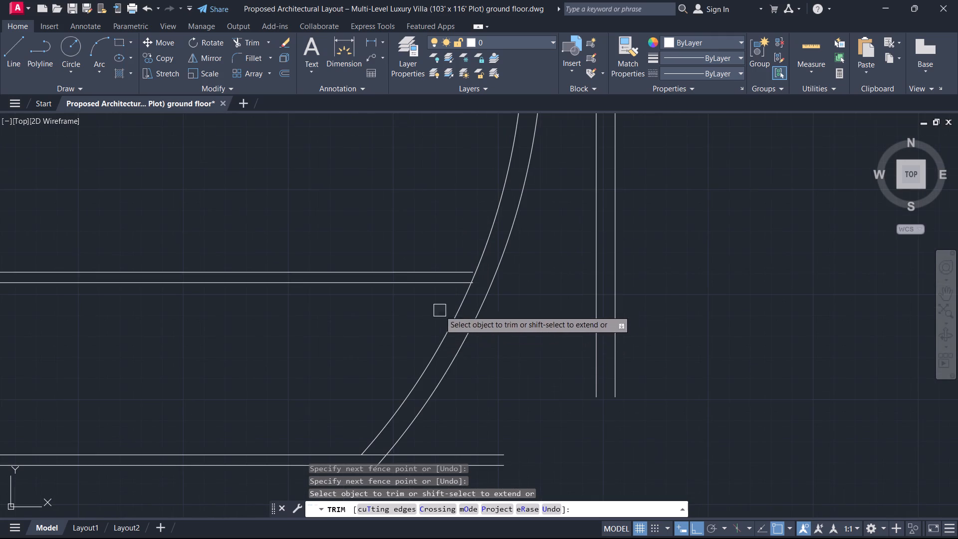
pyautogui.moveTo(412, 335); pyautogui.dragTo(469, 210, button='middle')
pyautogui.scroll(1, 431, 362)
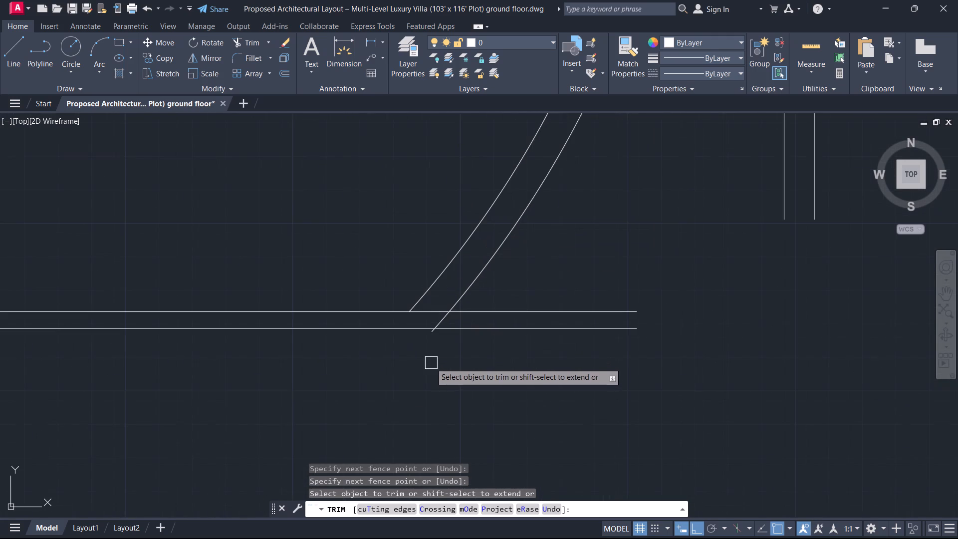
pyautogui.scroll(1, 421, 333)
pyautogui.press('Escape')
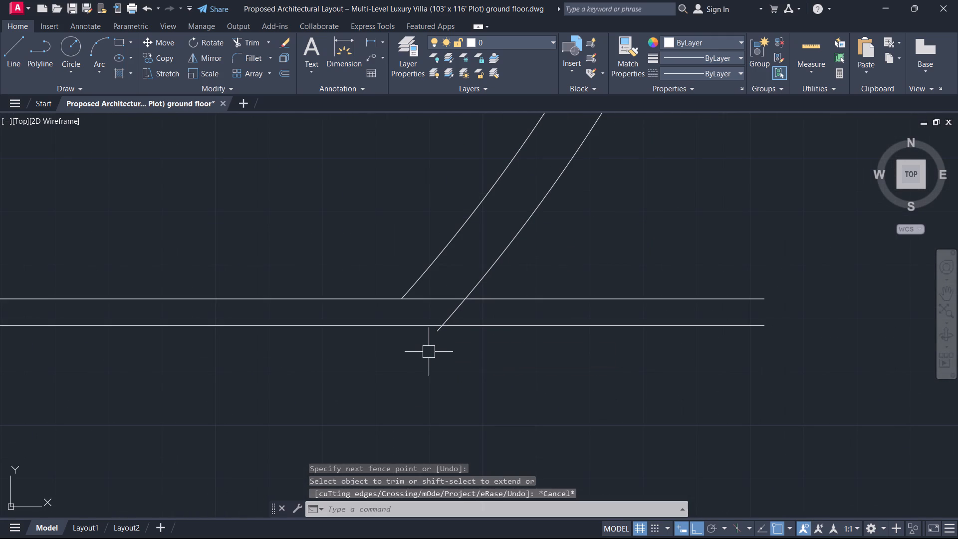
# Offset the bottom wall's inner line 9" downward to form a thicker outer wall.
pyautogui.write('o')
pyautogui.press('space')
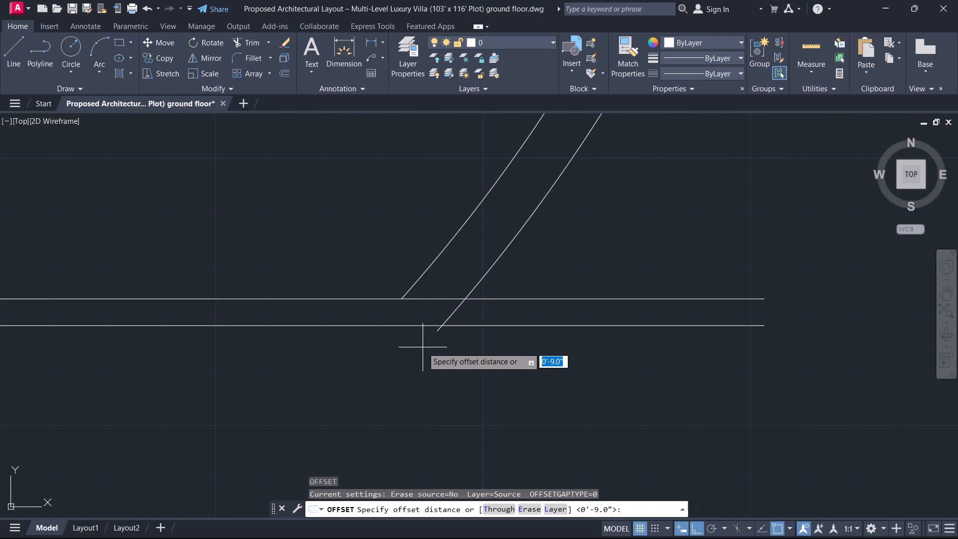
pyautogui.press('9')
pyautogui.press('Return')
pyautogui.click(297, 288)
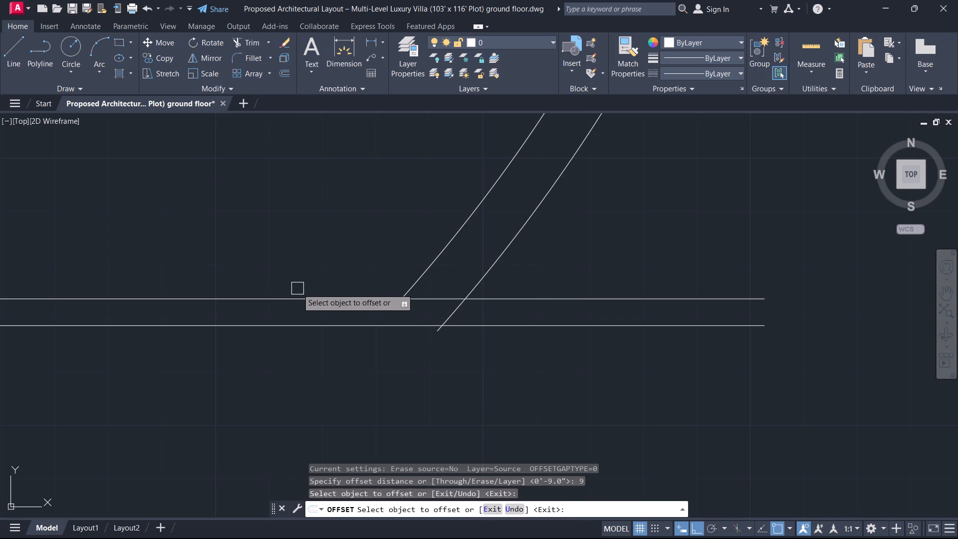
pyautogui.click(303, 300)
pyautogui.click(308, 330)
pyautogui.press('Escape')
# Extend the outer arc of the lower curved wall to the new bottom wall line.
pyautogui.press('e')
pyautogui.press('x')
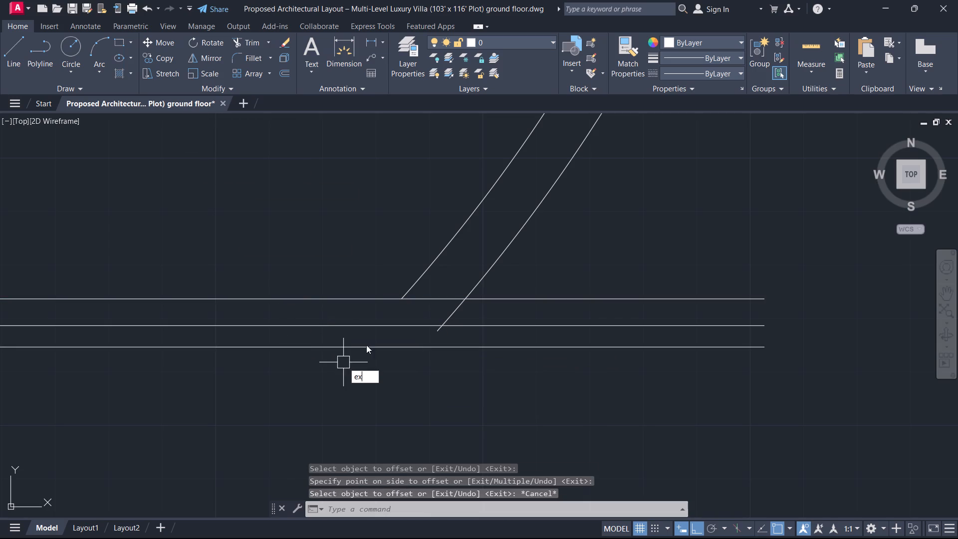
pyautogui.press('space')
pyautogui.click(451, 313)
pyautogui.press('Escape')
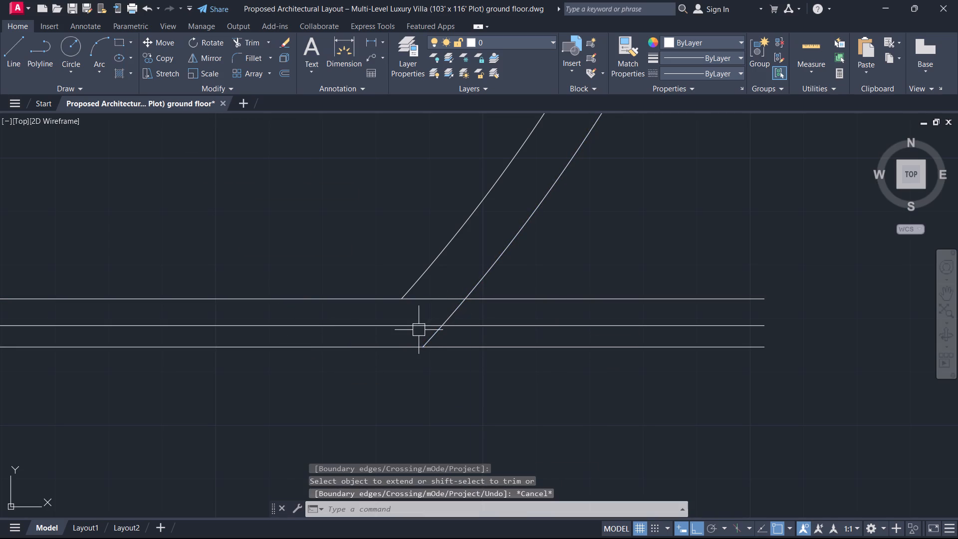
# Trim the bottom wall lines past the curved wall, including the inner line's piece between the two arcs.
pyautogui.write('tr')
pyautogui.press('space')
pyautogui.click(533, 370)
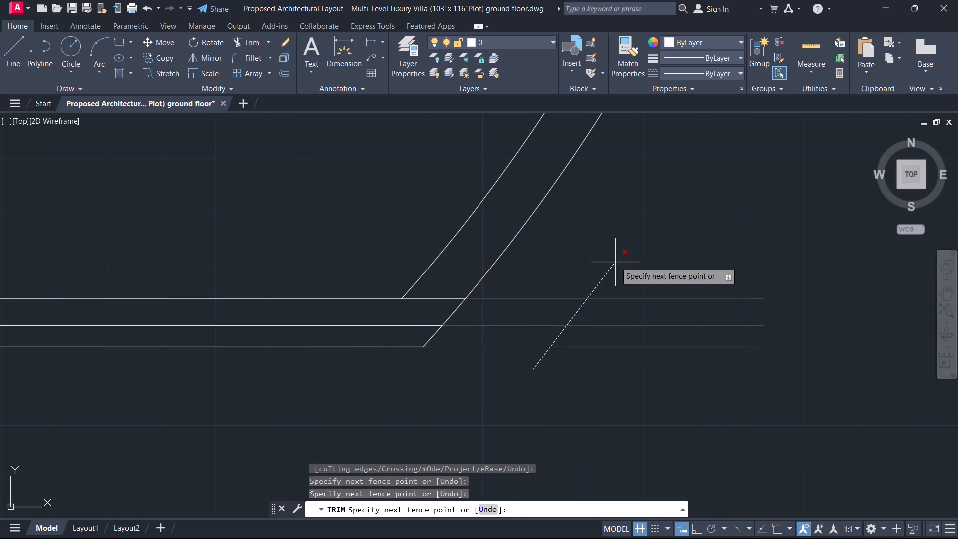
pyautogui.click(616, 259)
pyautogui.scroll(1, 457, 312)
pyautogui.click(439, 290)
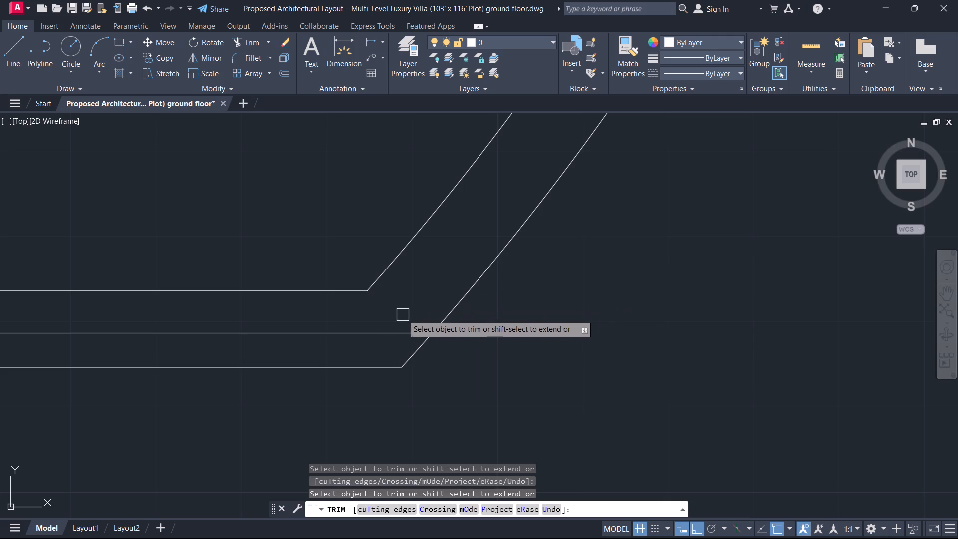
# Remove the leftover 5" offset line between the bottom wall's inner and outer lines.
pyautogui.scroll(-4, 394, 328)
pyautogui.moveTo(392, 328); pyautogui.dragTo(532, 300, button='middle')
pyautogui.scroll(3, 532, 300)
pyautogui.click(532, 299)
pyautogui.press('Escape')
# Extend the short lower partition's upper line and the long partition's lower line to the curved wall's inner arc.
pyautogui.scroll(-5, 429, 317)
pyautogui.moveTo(424, 281); pyautogui.dragTo(417, 321, button='middle')
pyautogui.scroll(1, 424, 280)
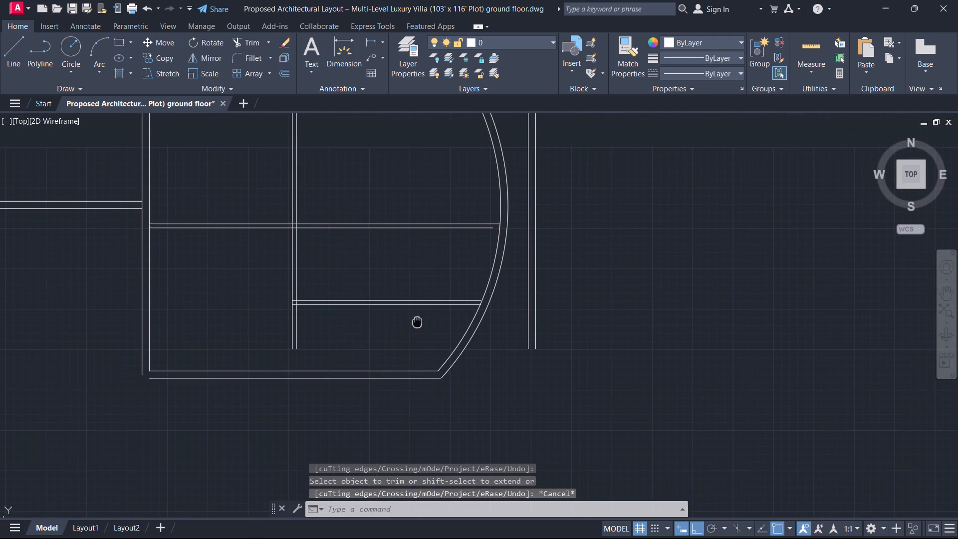
pyautogui.moveTo(358, 337); pyautogui.dragTo(350, 378, button='middle')
pyautogui.scroll(4, 439, 331)
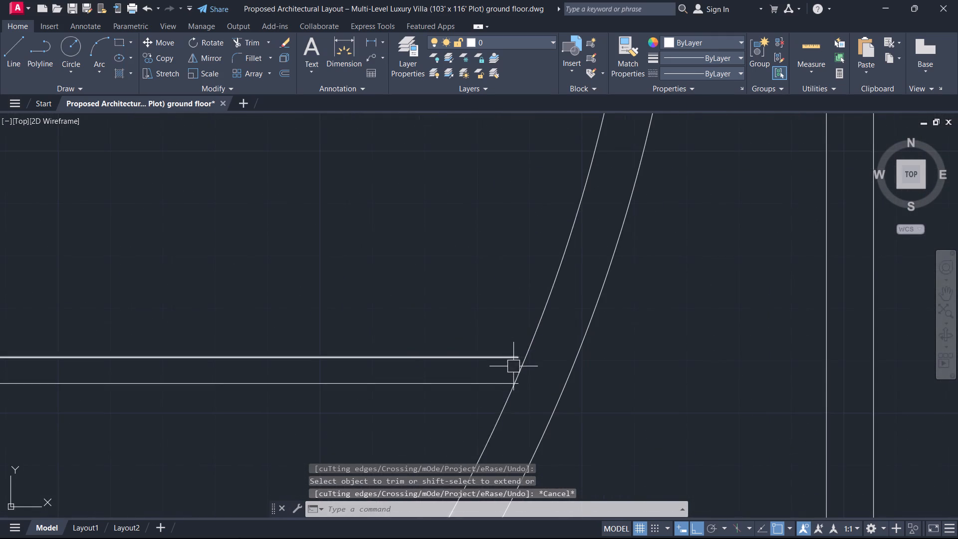
pyautogui.moveTo(535, 360); pyautogui.dragTo(546, 305, button='middle')
pyautogui.scroll(1, 541, 337)
pyautogui.press('e')
pyautogui.press('x')
pyautogui.press('space')
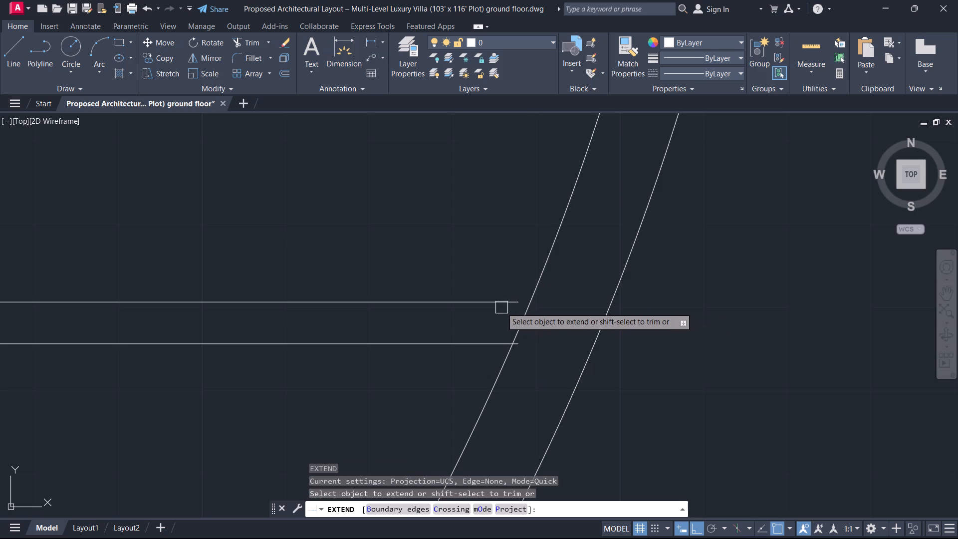
pyautogui.click(506, 298)
pyautogui.scroll(-5, 491, 310)
pyautogui.moveTo(449, 195); pyautogui.dragTo(429, 264, button='middle')
pyautogui.click(426, 270)
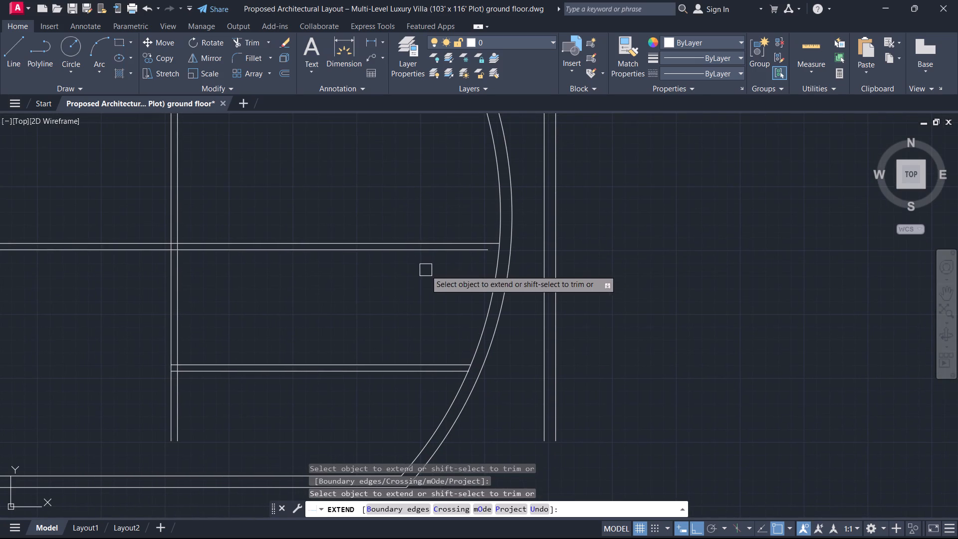
pyautogui.click(482, 249)
pyautogui.press('Escape')
# Trim the short lower partition's overhang past the inner arc and the arc piece between the partition's two lines.
pyautogui.scroll(1, 486, 363)
pyautogui.moveTo(486, 363); pyautogui.dragTo(546, 285, button='middle')
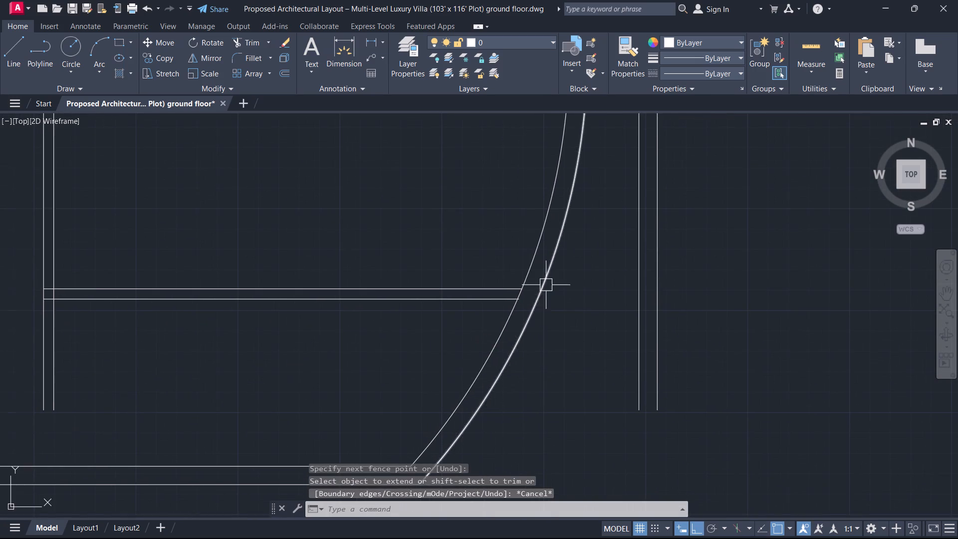
pyautogui.scroll(4, 519, 295)
pyautogui.write('tr')
pyautogui.press('space')
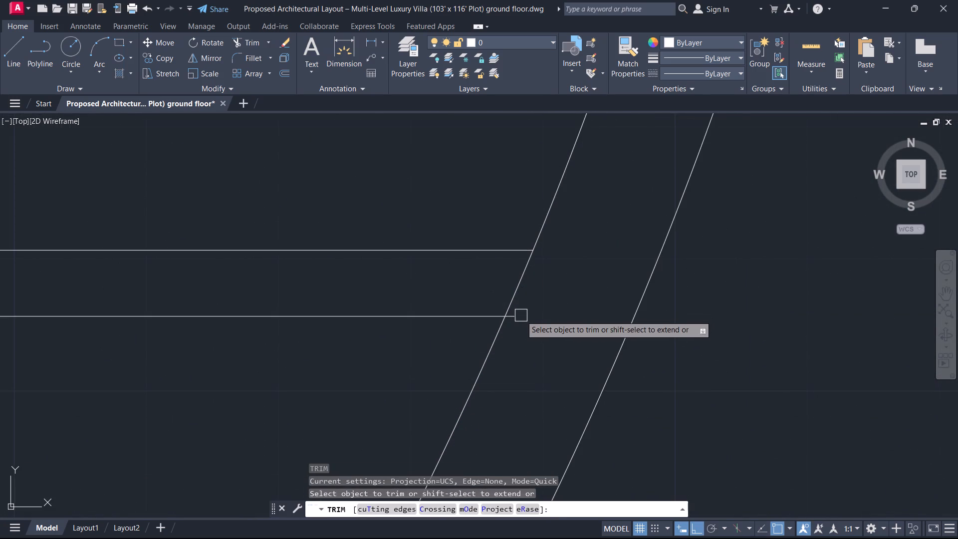
pyautogui.click(518, 319)
pyautogui.click(528, 304)
pyautogui.click(488, 295)
pyautogui.press('Escape')
pyautogui.scroll(-3, 563, 269)
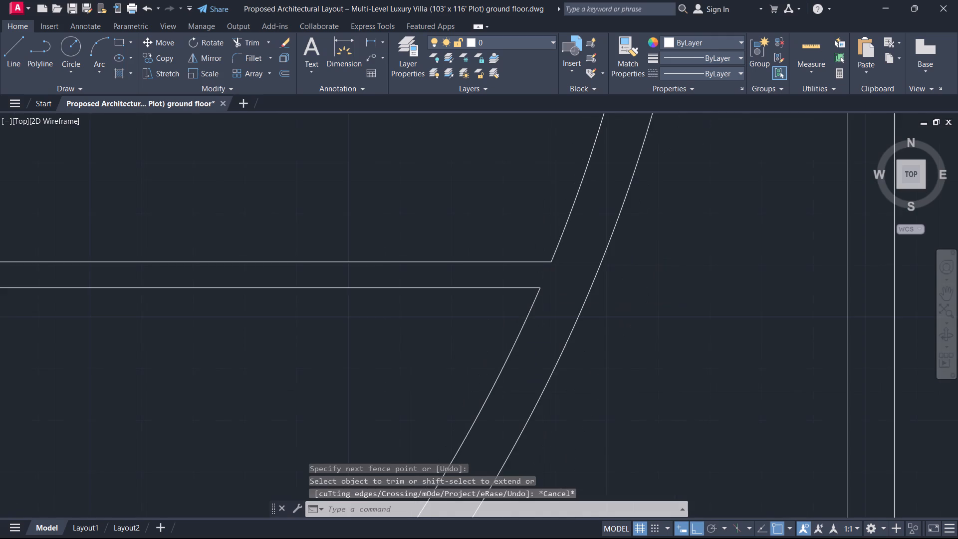
pyautogui.moveTo(563, 269); pyautogui.dragTo(488, 317, button='middle')
pyautogui.moveTo(488, 292); pyautogui.dragTo(452, 323, button='middle')
pyautogui.scroll(-3, 452, 313)
pyautogui.moveTo(421, 270); pyautogui.dragTo(408, 313, button='middle')
pyautogui.scroll(3, 439, 300)
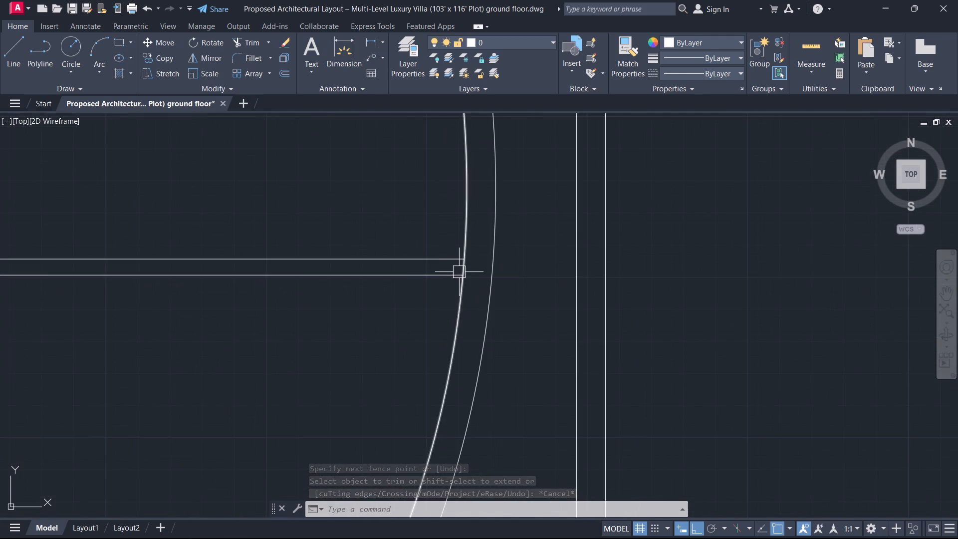
# Trim the curved wall's inner arc piece lying between the long partition's two lines.
pyautogui.scroll(1, 459, 272)
pyautogui.write('tr')
pyautogui.press('space')
pyautogui.scroll(1, 473, 269)
pyautogui.click(474, 268)
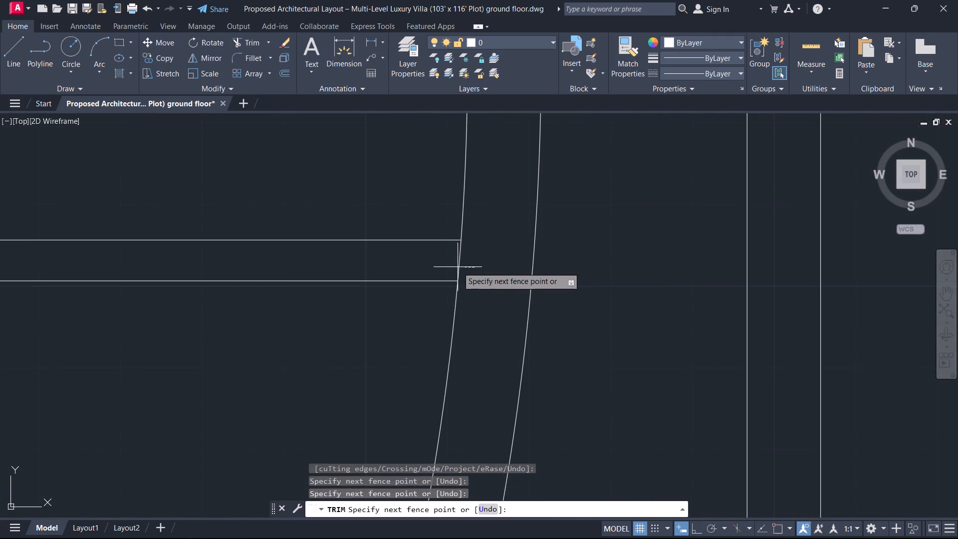
pyautogui.click(450, 268)
pyautogui.press('Escape')
pyautogui.scroll(-4, 447, 261)
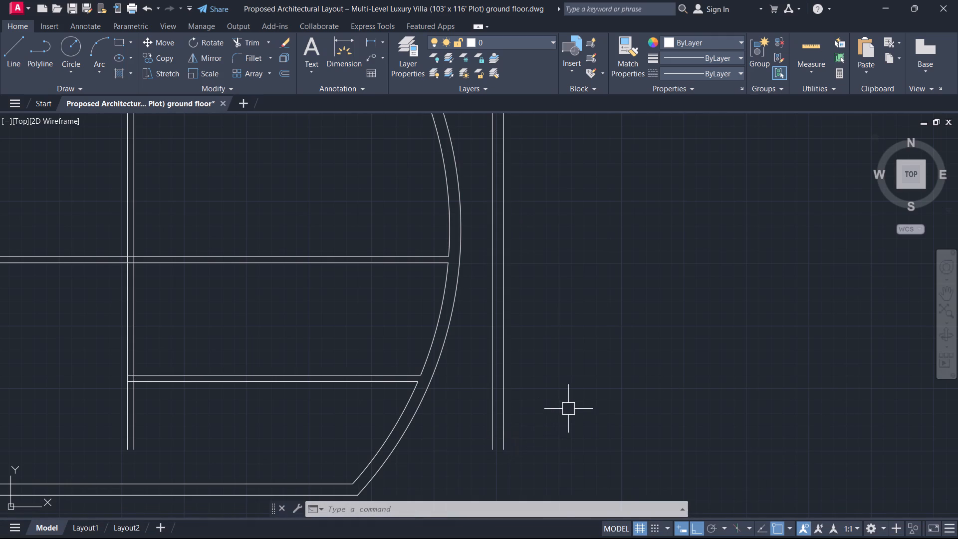
# Measure the distance from the vertical partition to the curved wall, between the long and short lower partitions.
pyautogui.scroll(-3, 447, 360)
pyautogui.moveTo(422, 379); pyautogui.dragTo(491, 359, button='middle')
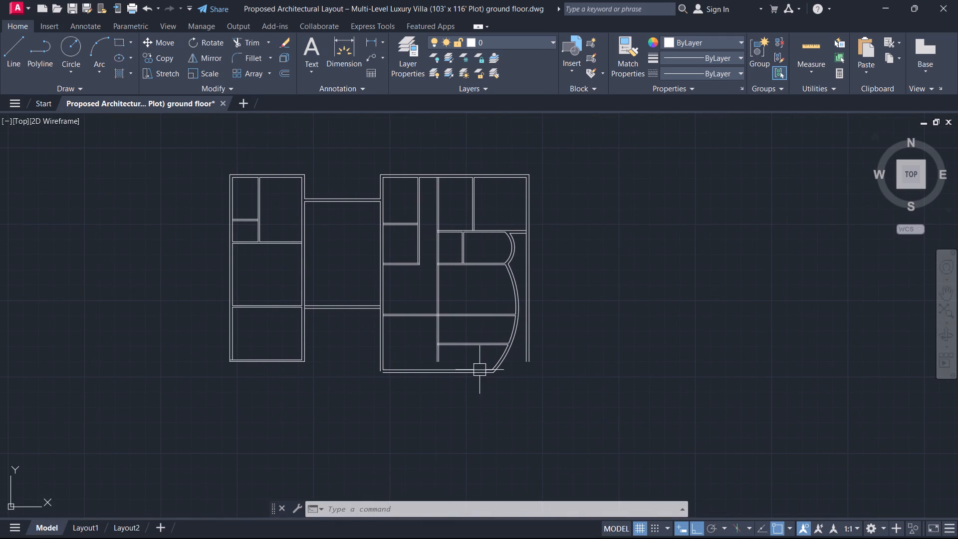
pyautogui.scroll(1, 466, 342)
pyautogui.moveTo(466, 342); pyautogui.dragTo(504, 343, button='middle')
pyautogui.scroll(2, 447, 392)
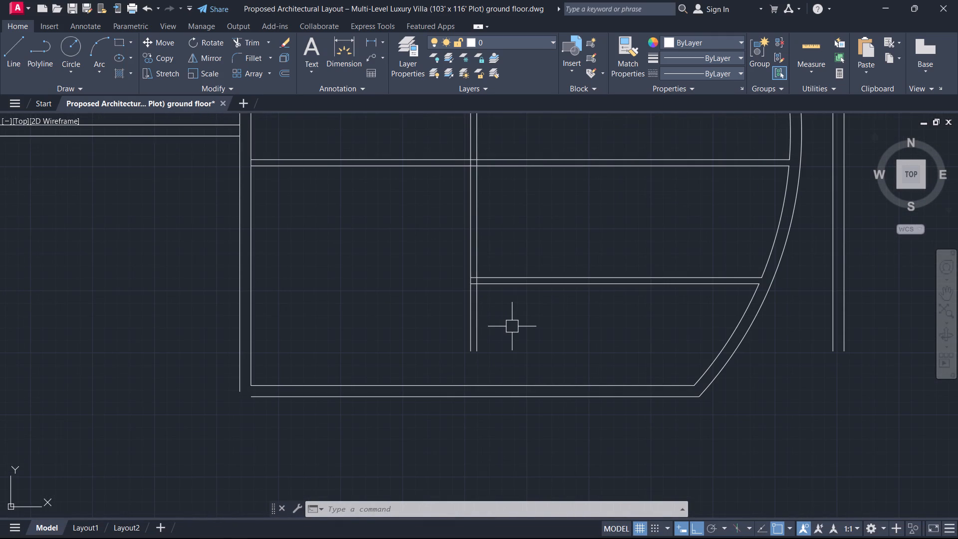
pyautogui.scroll(-1, 514, 324)
pyautogui.moveTo(514, 324); pyautogui.dragTo(511, 325, button='middle')
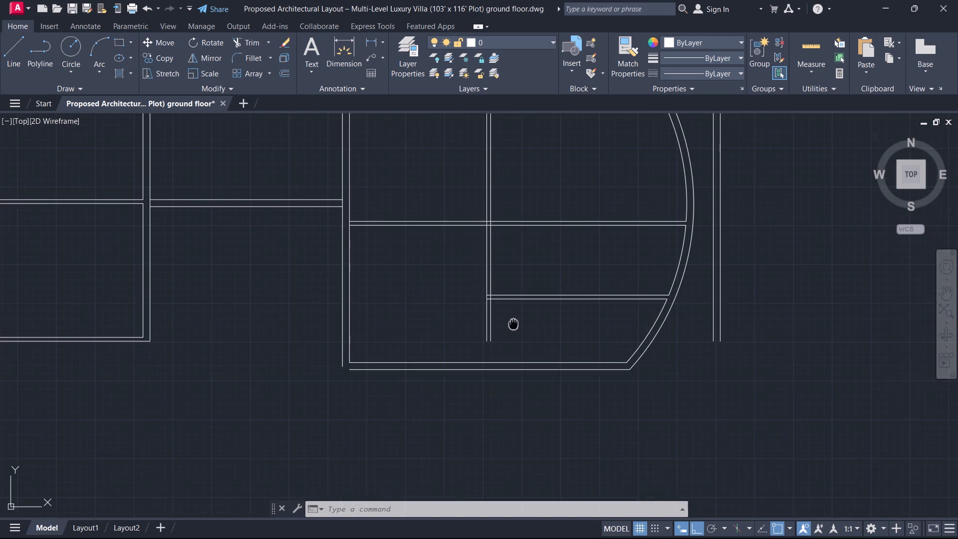
pyautogui.moveTo(511, 325); pyautogui.dragTo(492, 354, button='middle')
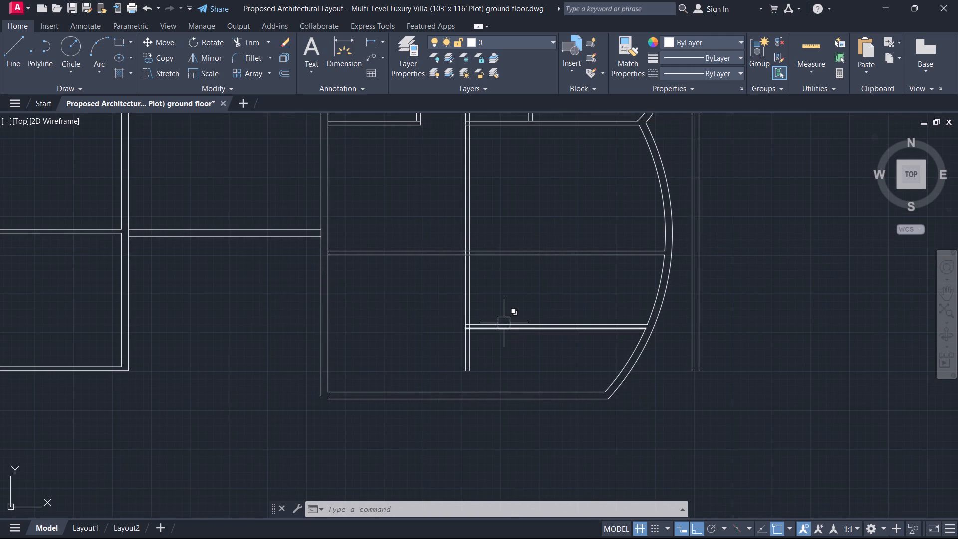
pyautogui.write('di')
pyautogui.press('space')
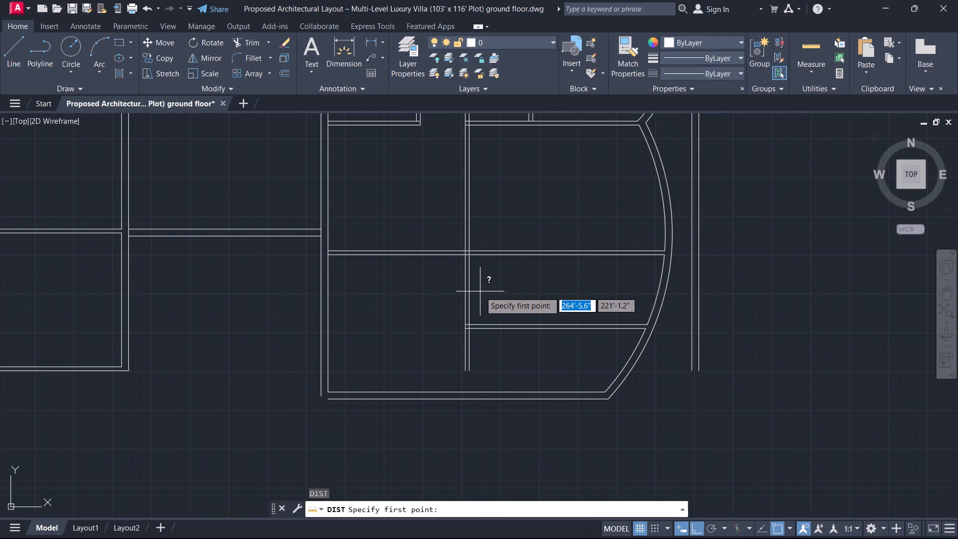
pyautogui.click(472, 289)
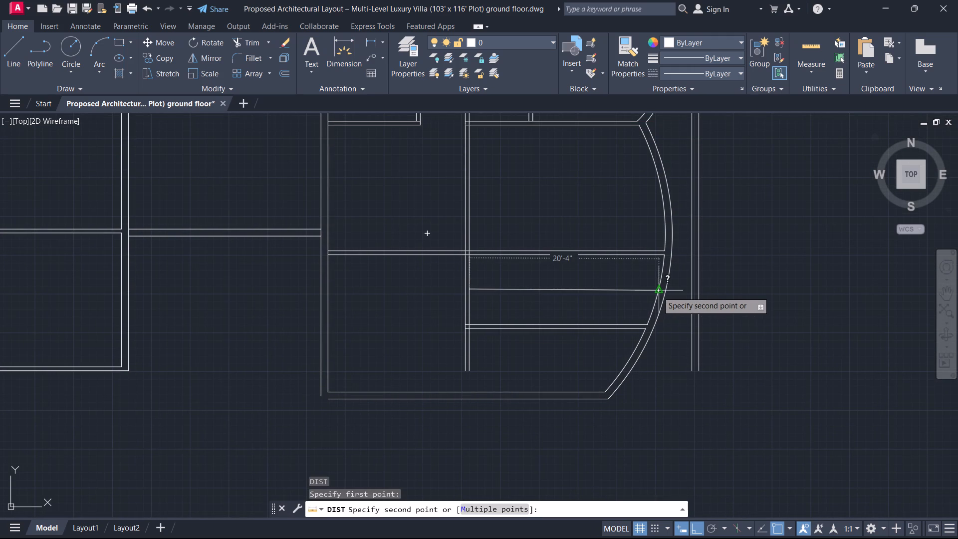
pyautogui.press('Escape')
# Measure the distance from the vertical partition to the curved wall in the room above the long partition.
pyautogui.scroll(-3, 605, 283)
pyautogui.moveTo(603, 283); pyautogui.dragTo(640, 328, button='middle')
pyautogui.scroll(2, 621, 292)
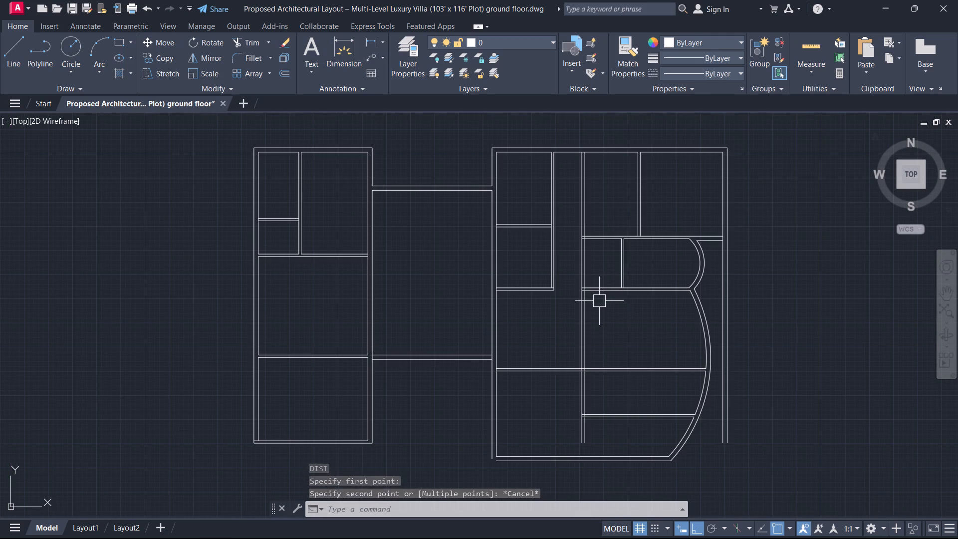
pyautogui.scroll(1, 658, 398)
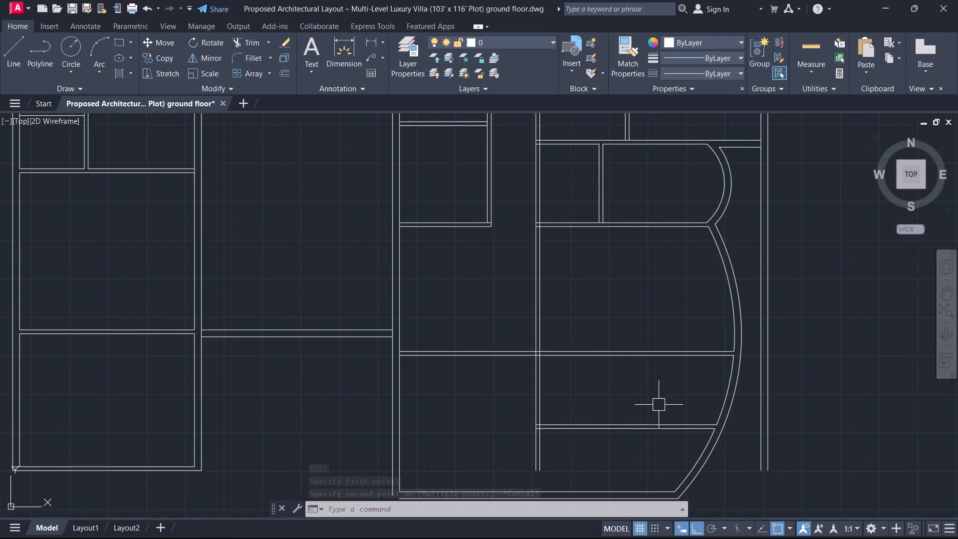
pyautogui.moveTo(654, 395); pyautogui.dragTo(641, 287, button='middle')
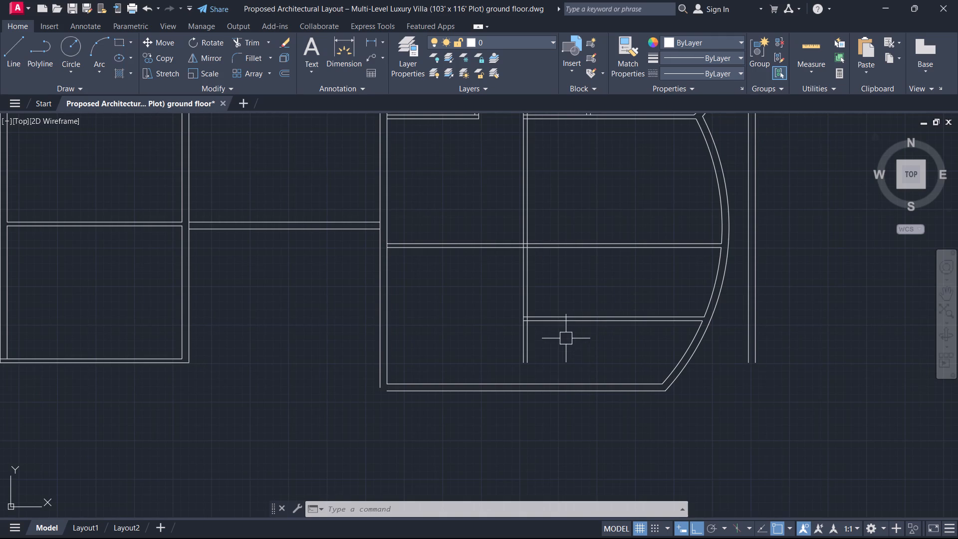
pyautogui.scroll(-1, 565, 334)
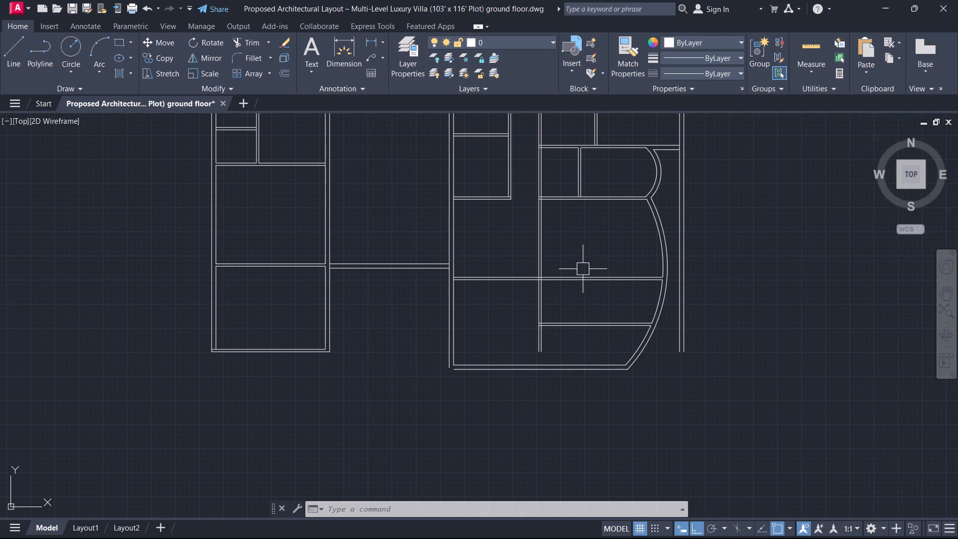
pyautogui.write('di')
pyautogui.press('space')
pyautogui.click(541, 237)
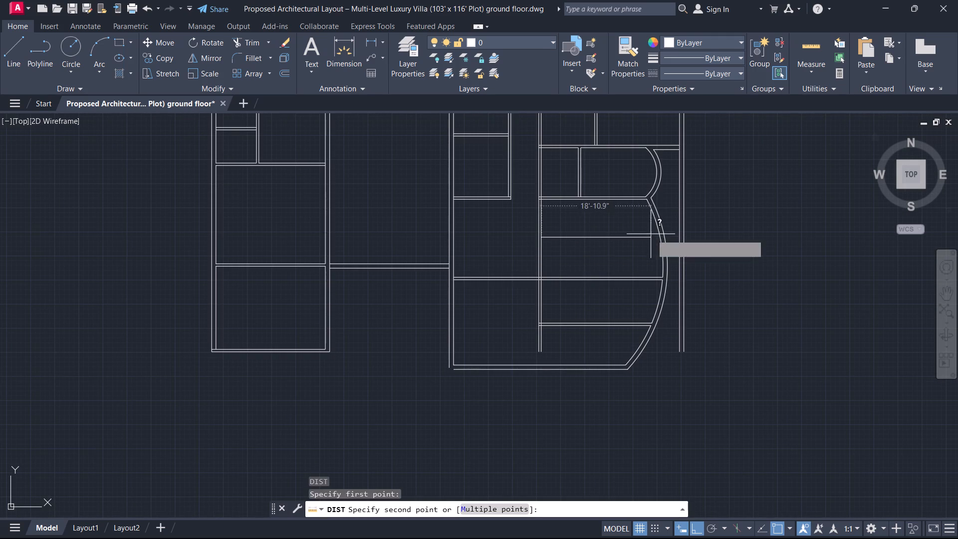
pyautogui.press('Escape')
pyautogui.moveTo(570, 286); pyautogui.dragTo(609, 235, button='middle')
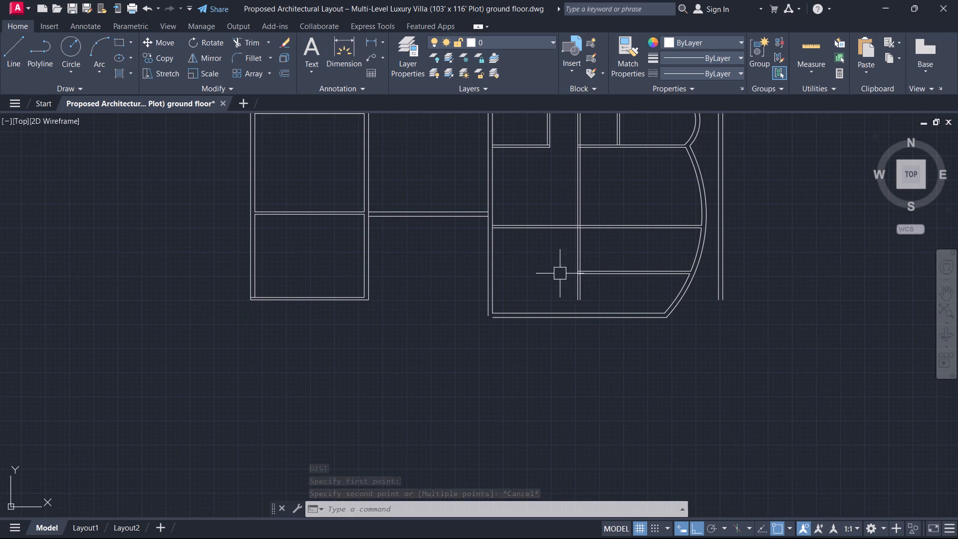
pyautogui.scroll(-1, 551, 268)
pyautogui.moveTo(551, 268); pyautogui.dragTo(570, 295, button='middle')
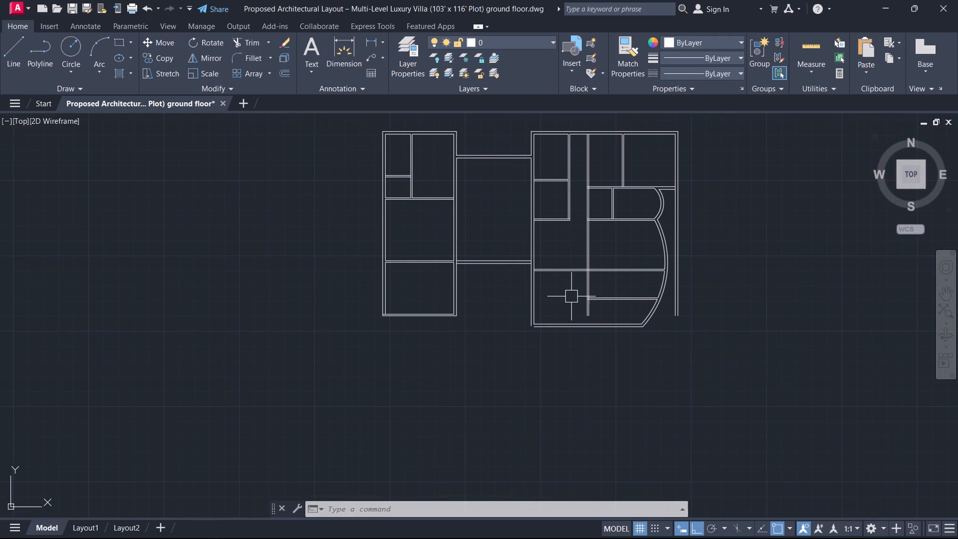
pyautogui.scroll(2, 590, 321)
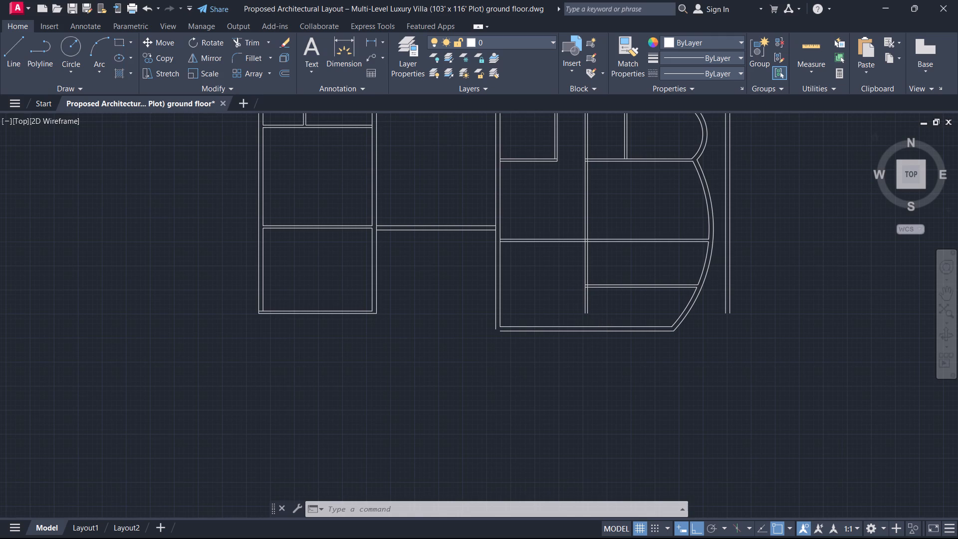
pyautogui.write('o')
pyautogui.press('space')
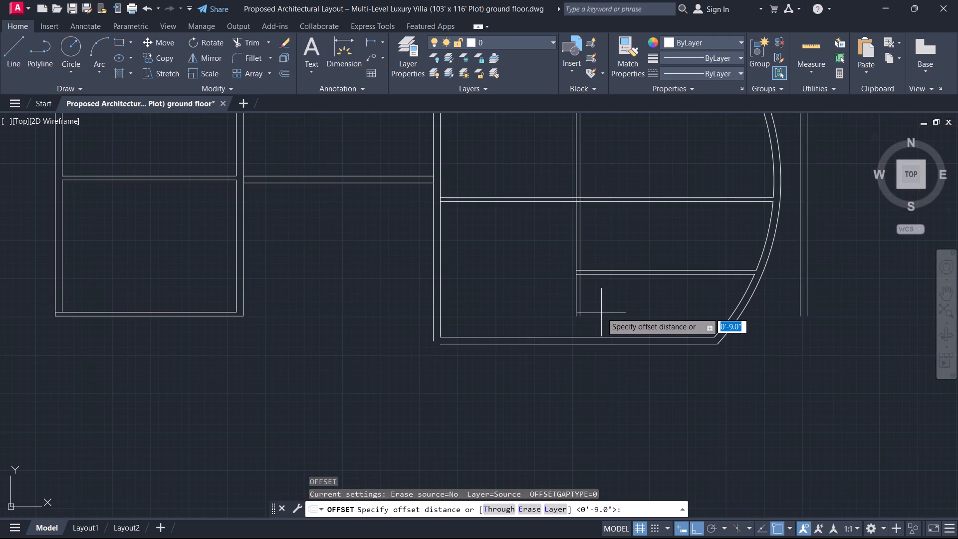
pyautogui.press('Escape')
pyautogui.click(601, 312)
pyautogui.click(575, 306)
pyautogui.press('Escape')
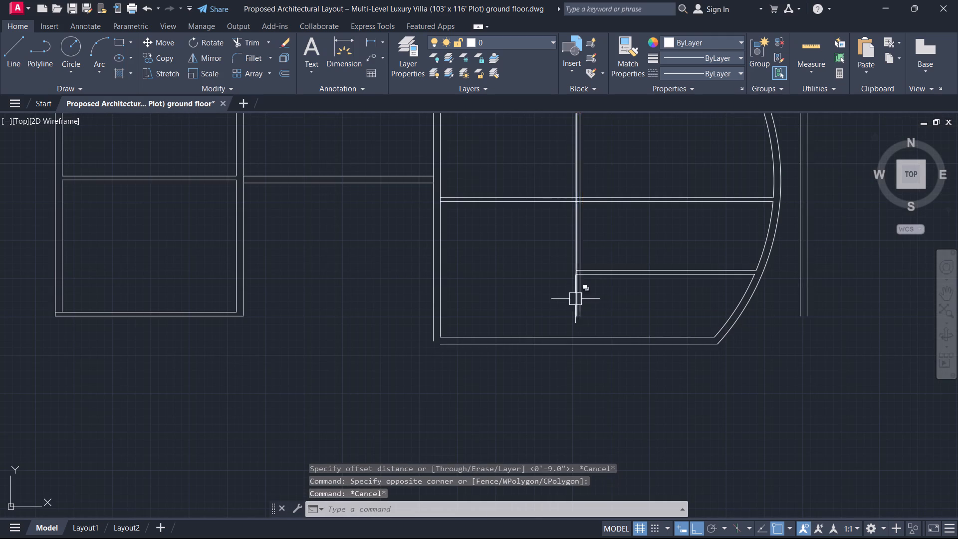
# Trim the vertical partition's two lines where they cross the long horizontal partition, separating its lower segment.
pyautogui.scroll(4, 587, 198)
pyautogui.write('tr')
pyautogui.press('space')
pyautogui.scroll(2, 540, 213)
pyautogui.click(558, 215)
pyautogui.click(404, 217)
pyautogui.press('Escape')
pyautogui.scroll(-3, 655, 309)
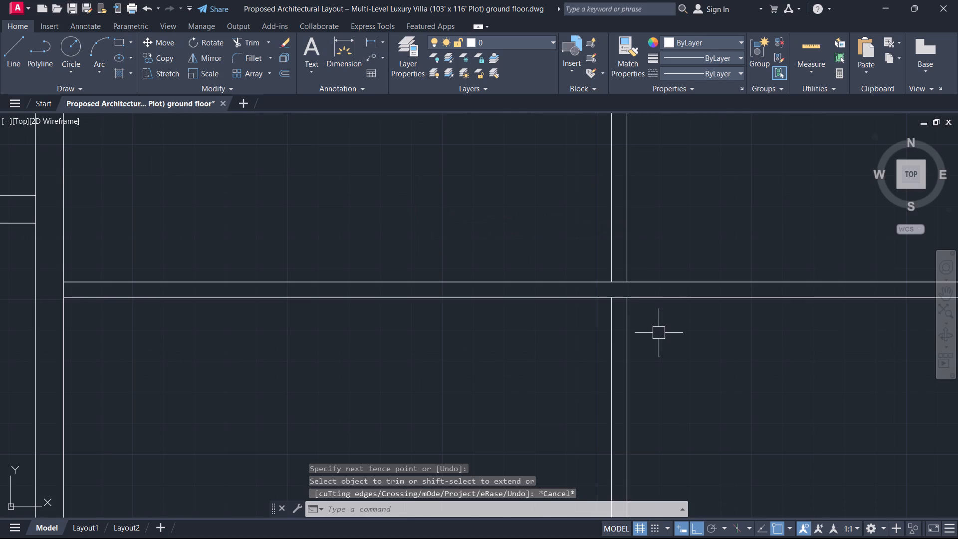
# Move the vertical partition's two lines below the long partition 6' toward the curved wall.
pyautogui.moveTo(659, 333); pyautogui.dragTo(624, 325)
pyautogui.click(509, 321)
pyautogui.scroll(-2, 552, 346)
pyautogui.moveTo(578, 365); pyautogui.dragTo(569, 286, button='middle')
pyautogui.moveTo(614, 322); pyautogui.dragTo(522, 236, button='middle')
pyautogui.press('m')
pyautogui.press('space')
pyautogui.click(557, 252)
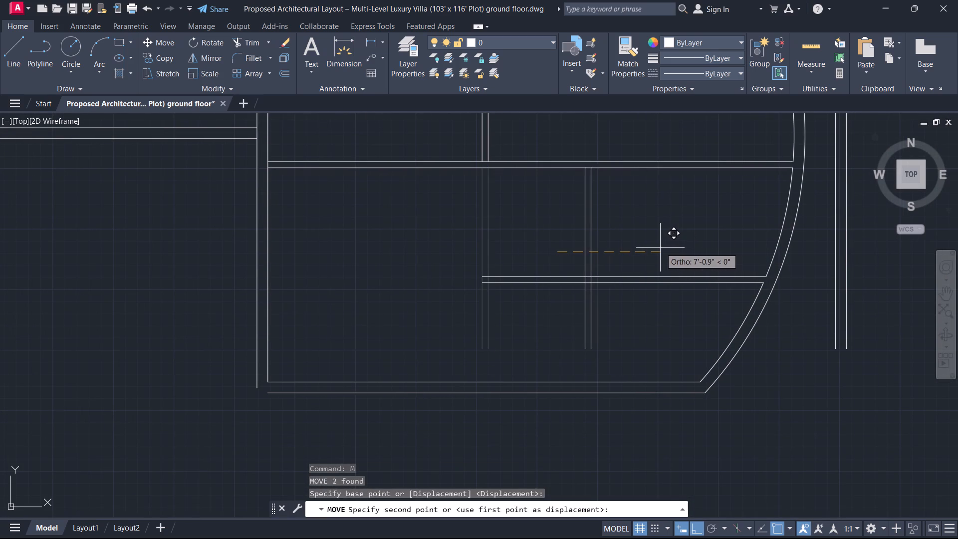
pyautogui.write("6'")
pyautogui.press('Return')
pyautogui.press('Escape')
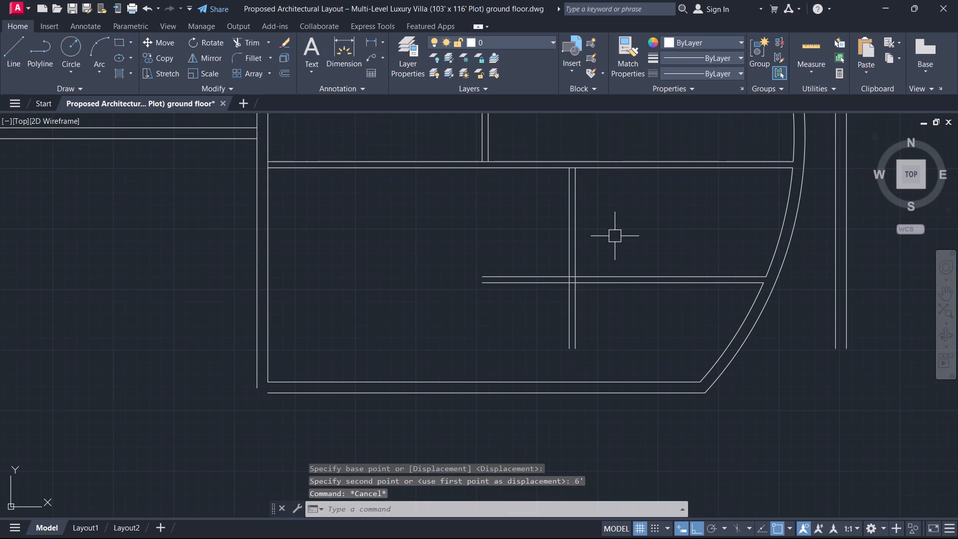
# Measure the distance from the moved vertical partition toward the curved wall.
pyautogui.write('di')
pyautogui.press('space')
pyautogui.click(575, 223)
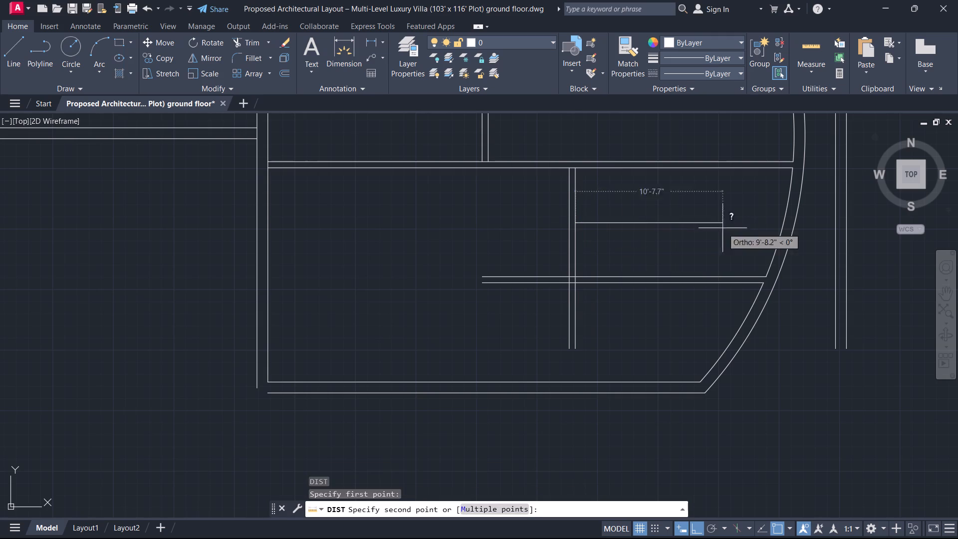
pyautogui.press('Escape')
# Move the lower vertical partition's two lines another 1' toward the curved wall.
pyautogui.click(701, 239)
pyautogui.click(522, 198)
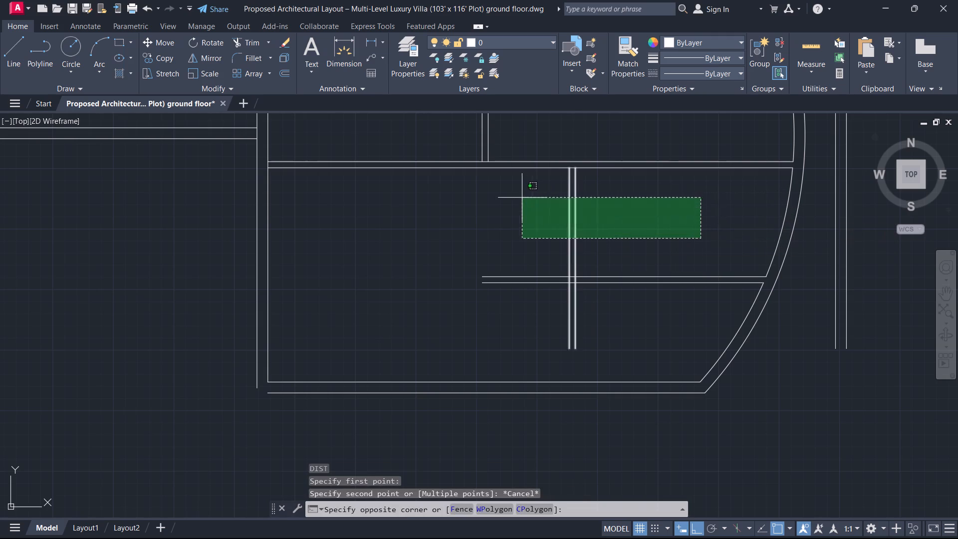
pyautogui.press('m')
pyautogui.press('space')
pyautogui.click(536, 209)
pyautogui.write("1'")
pyautogui.press('Return')
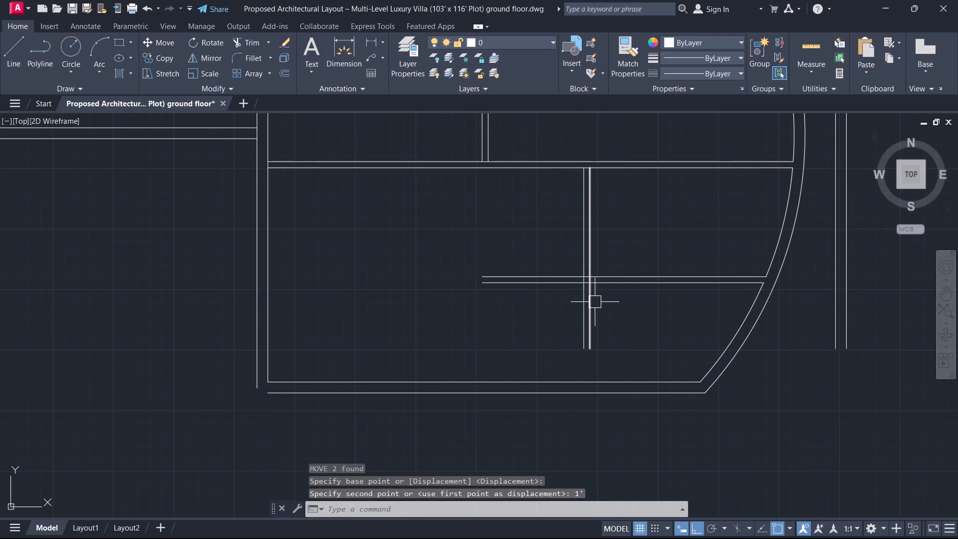
# Fillet the inner and outer lines of the moved vertical partition and the short lower partition into a square corner with radius 0.
pyautogui.write('f')
pyautogui.press('space')
pyautogui.scroll(2, 587, 261)
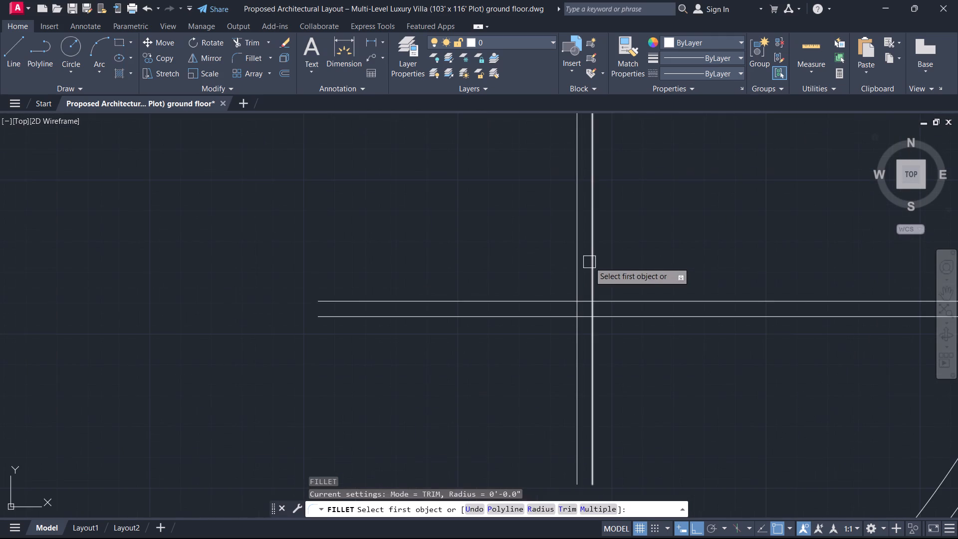
pyautogui.click(589, 262)
pyautogui.click(604, 296)
pyautogui.press('space')
pyautogui.click(581, 287)
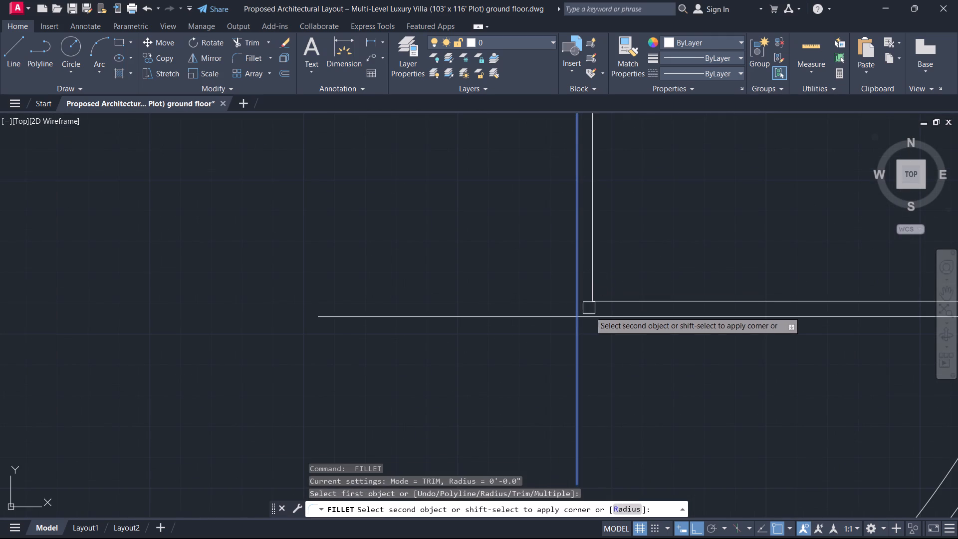
pyautogui.click(591, 315)
pyautogui.press('Escape')
pyautogui.scroll(-2, 554, 301)
pyautogui.moveTo(554, 301); pyautogui.dragTo(621, 292, button='middle')
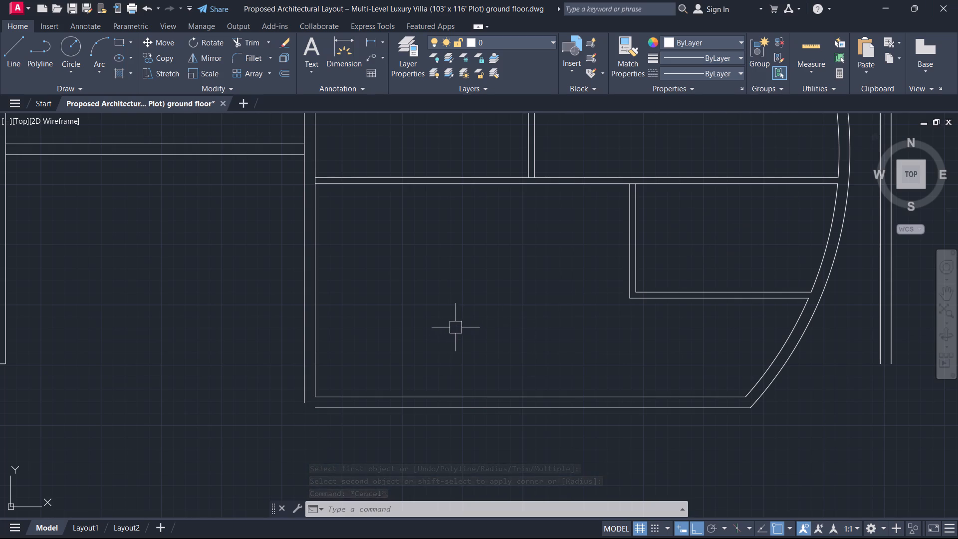
# Fillet the outer lines of the right block's west wall and bottom wall into a closed corner with radius 0.
pyautogui.scroll(-2, 474, 332)
pyautogui.moveTo(476, 332); pyautogui.dragTo(566, 307, button='middle')
pyautogui.moveTo(530, 331); pyautogui.dragTo(576, 298, button='middle')
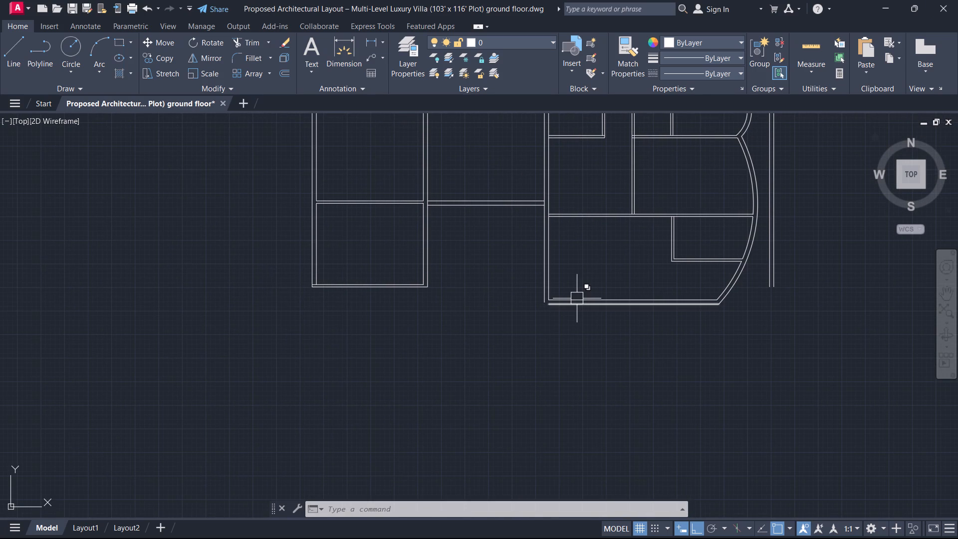
pyautogui.press('f')
pyautogui.press('space')
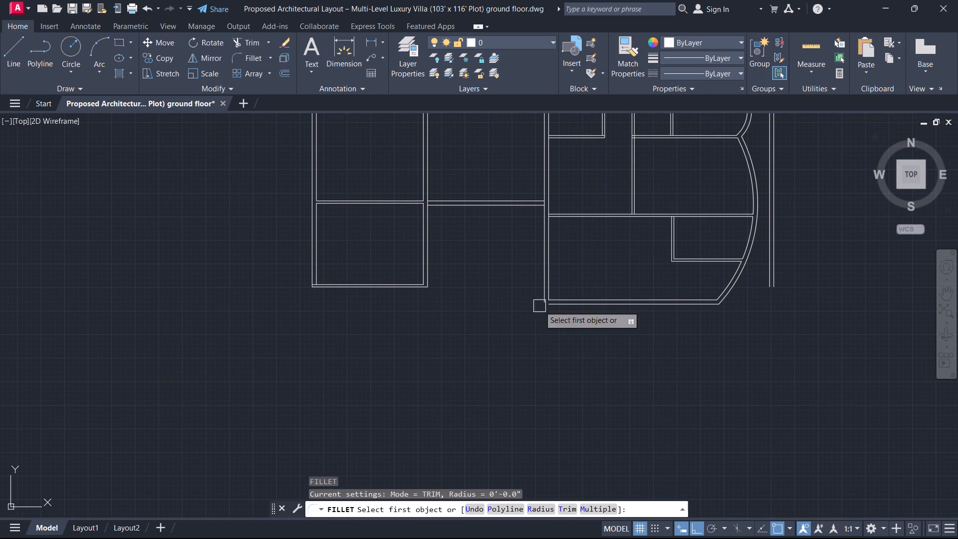
pyautogui.scroll(3, 549, 287)
pyautogui.click(521, 306)
pyautogui.click(573, 362)
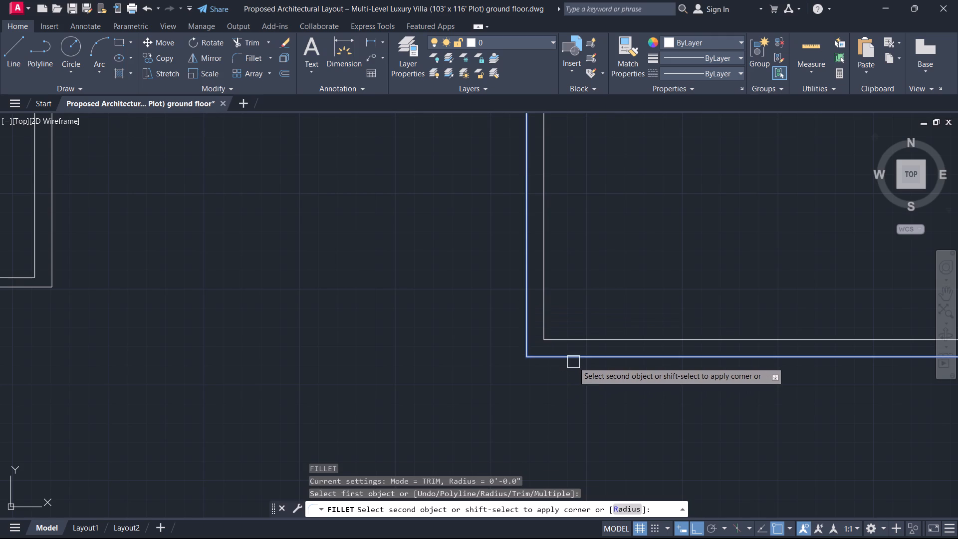
pyautogui.press('Escape')
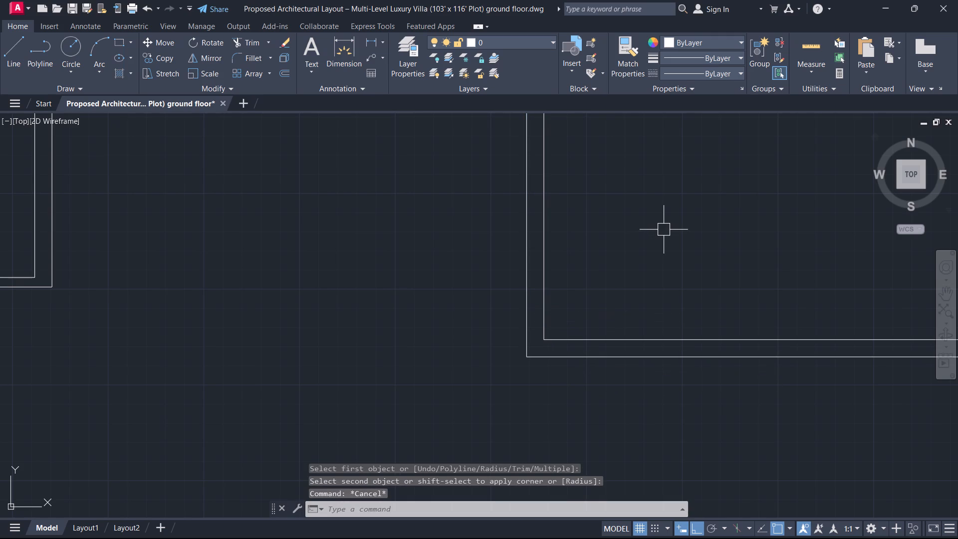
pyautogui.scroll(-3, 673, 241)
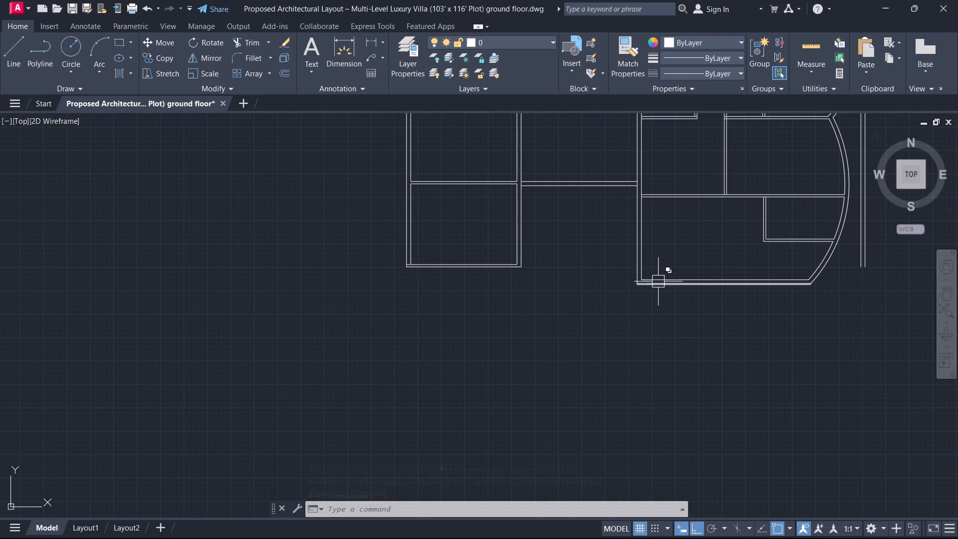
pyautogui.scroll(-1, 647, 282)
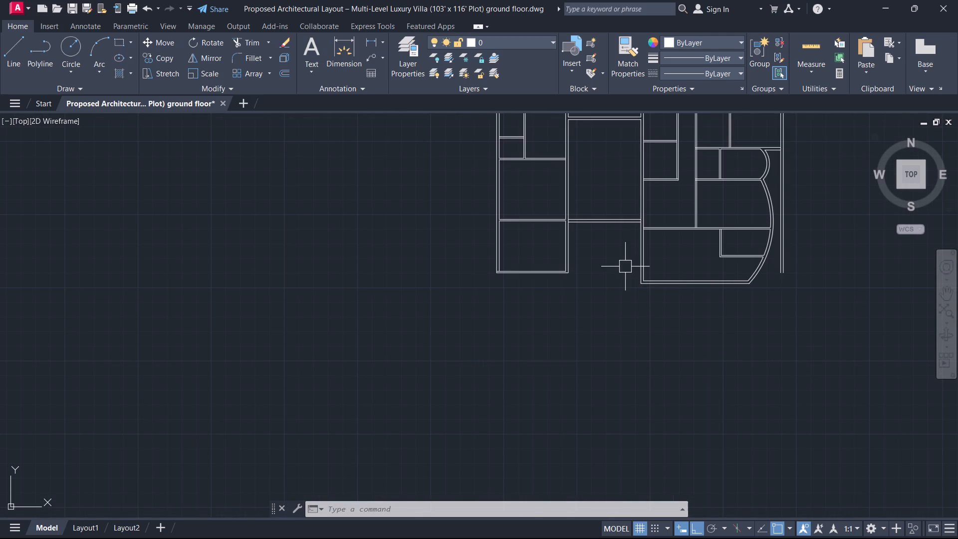
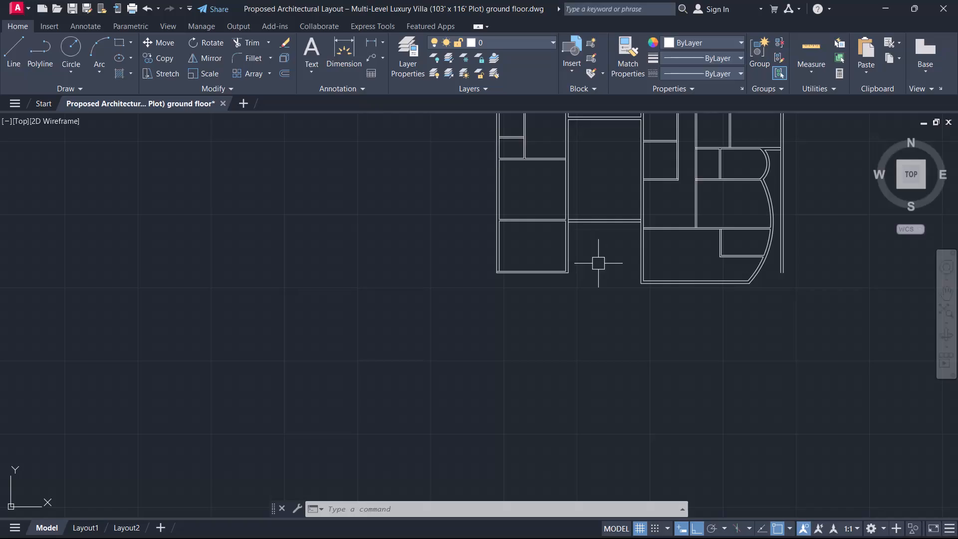
# Offset the lower line of the wall across the bottom of the central hall 22' downward.
pyautogui.write('o')
pyautogui.press('space')
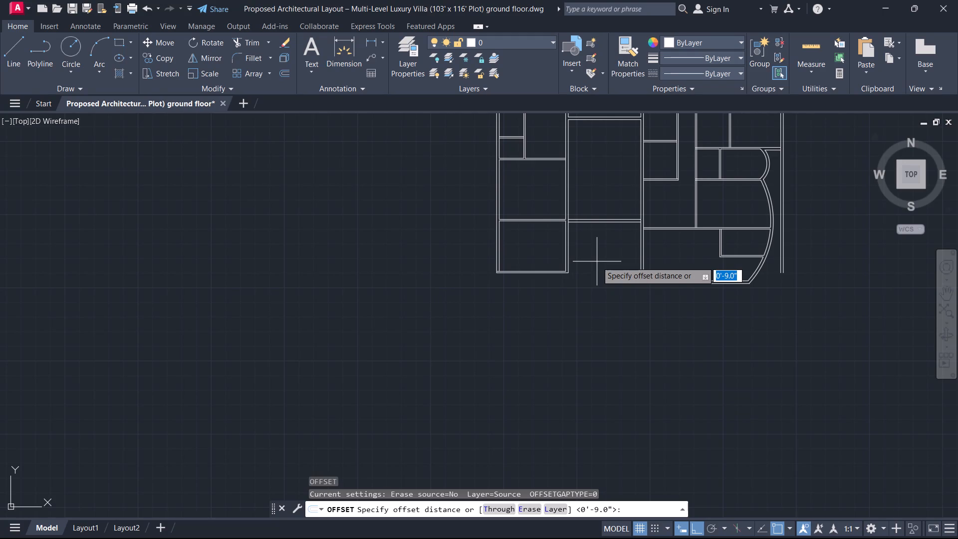
pyautogui.write("22'")
pyautogui.press('Return')
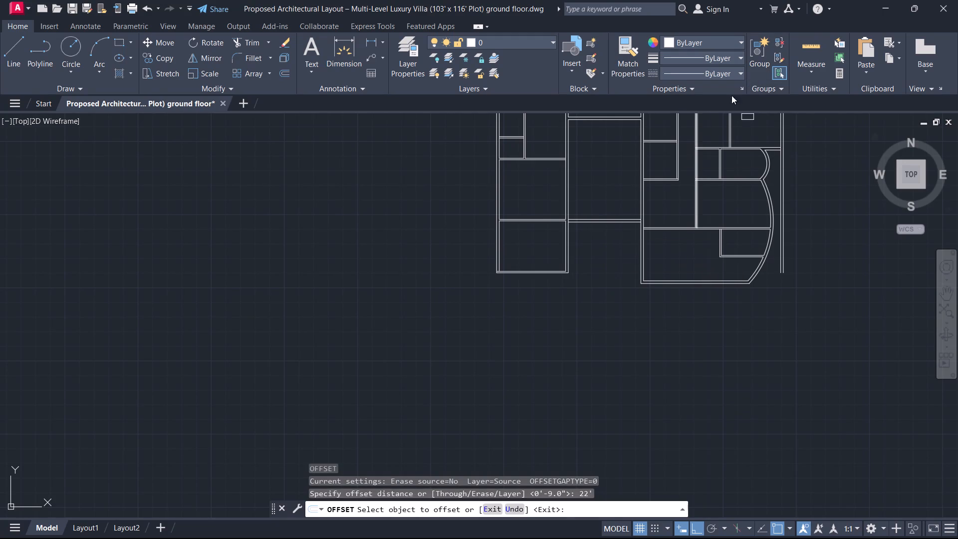
pyautogui.scroll(2, 599, 226)
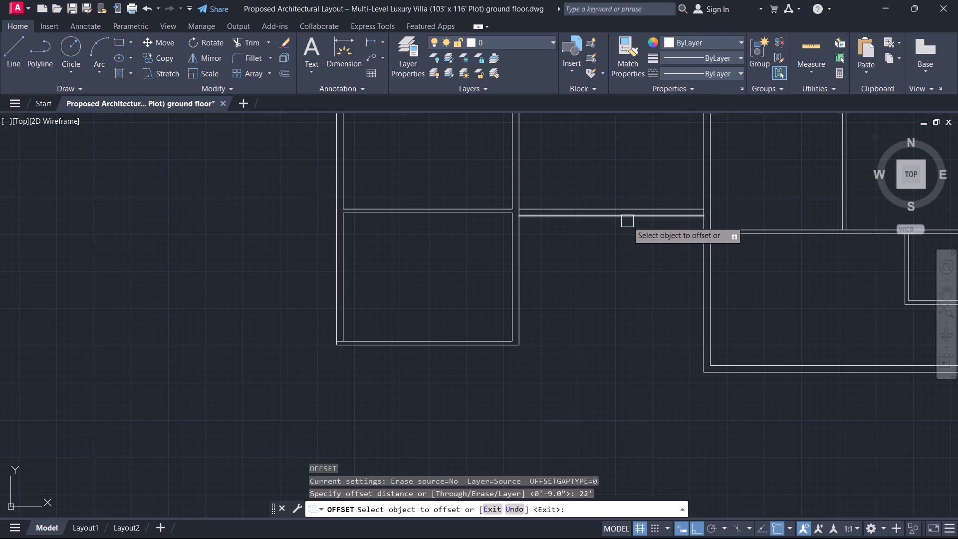
pyautogui.click(627, 222)
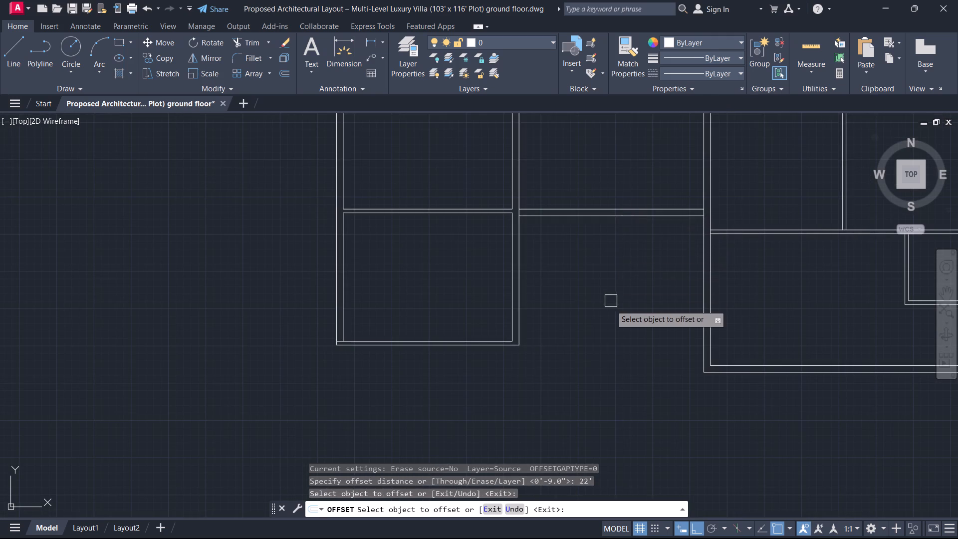
pyautogui.click(610, 305)
pyautogui.press('Escape')
pyautogui.scroll(-1, 607, 297)
pyautogui.moveTo(607, 297); pyautogui.dragTo(605, 181, button='middle')
pyautogui.moveTo(605, 187); pyautogui.dragTo(602, 266, button='middle')
pyautogui.scroll(-2, 602, 266)
pyautogui.scroll(1, 599, 260)
pyautogui.scroll(-1, 603, 253)
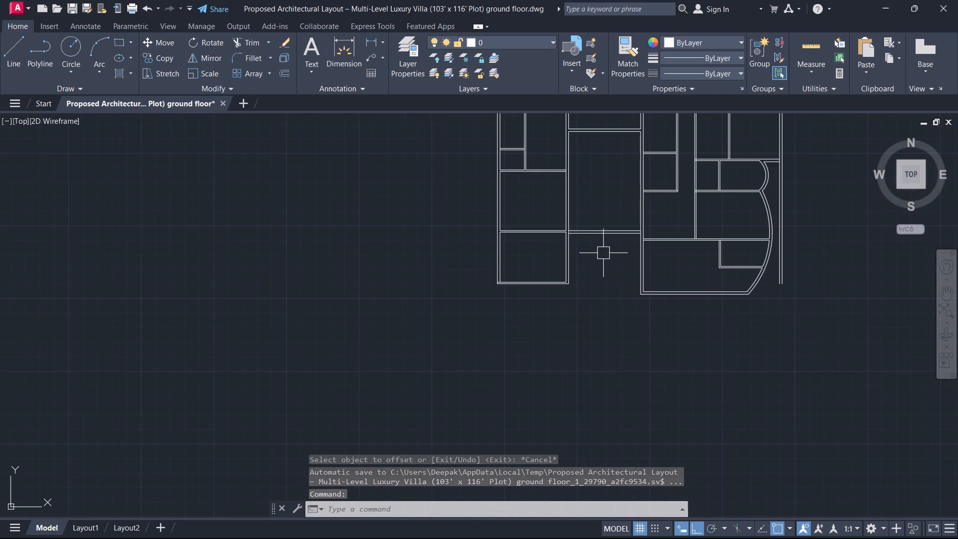
pyautogui.middleClick(603, 253)
pyautogui.middleClick(603, 253)
pyautogui.scroll(-2, 509, 272)
pyautogui.moveTo(479, 311); pyautogui.dragTo(527, 240, button='middle')
pyautogui.write('o')
pyautogui.press('space')
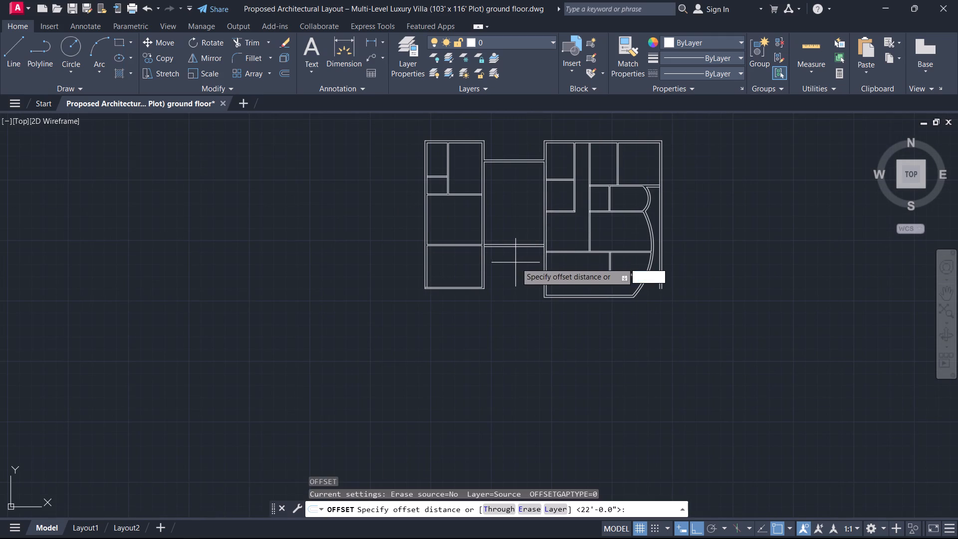
pyautogui.press('space')
pyautogui.scroll(3, 521, 262)
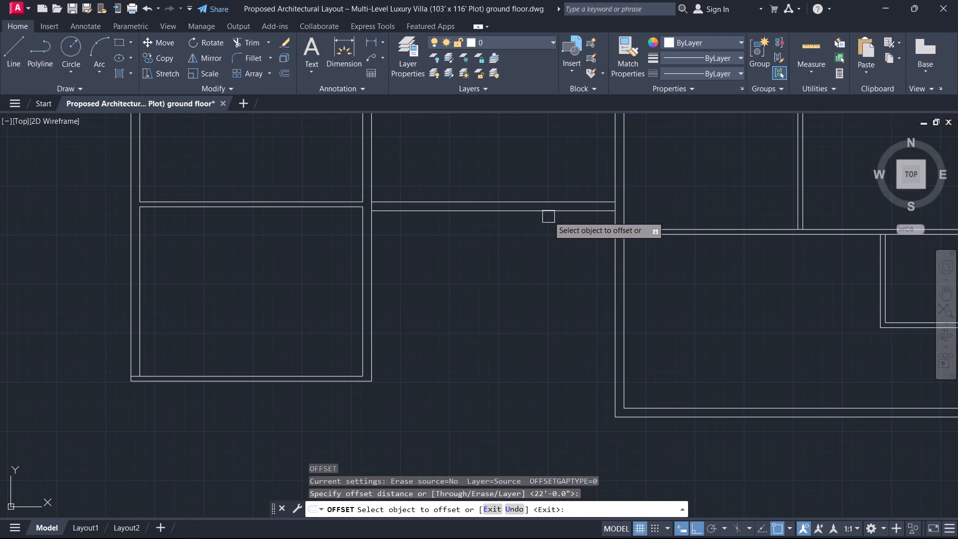
pyautogui.click(549, 216)
pyautogui.click(538, 247)
pyautogui.press('Escape')
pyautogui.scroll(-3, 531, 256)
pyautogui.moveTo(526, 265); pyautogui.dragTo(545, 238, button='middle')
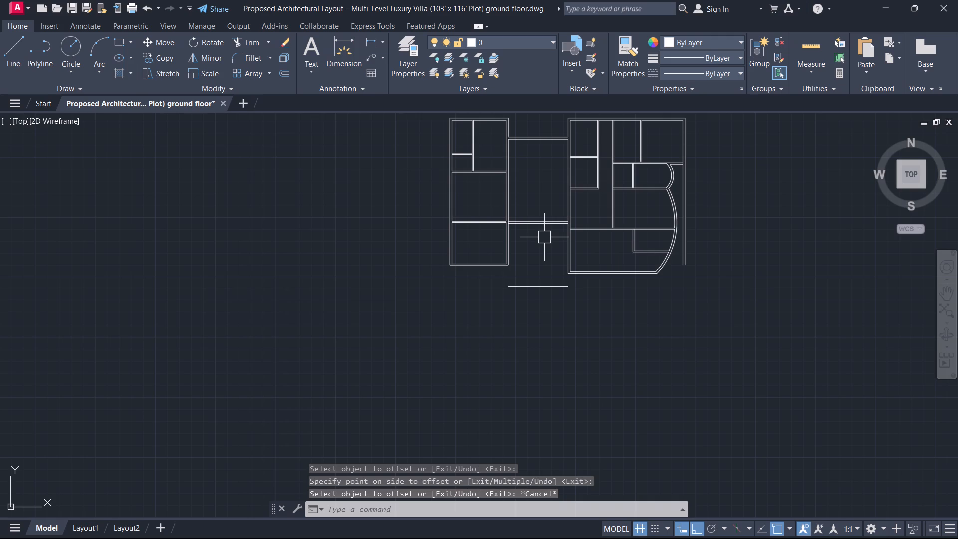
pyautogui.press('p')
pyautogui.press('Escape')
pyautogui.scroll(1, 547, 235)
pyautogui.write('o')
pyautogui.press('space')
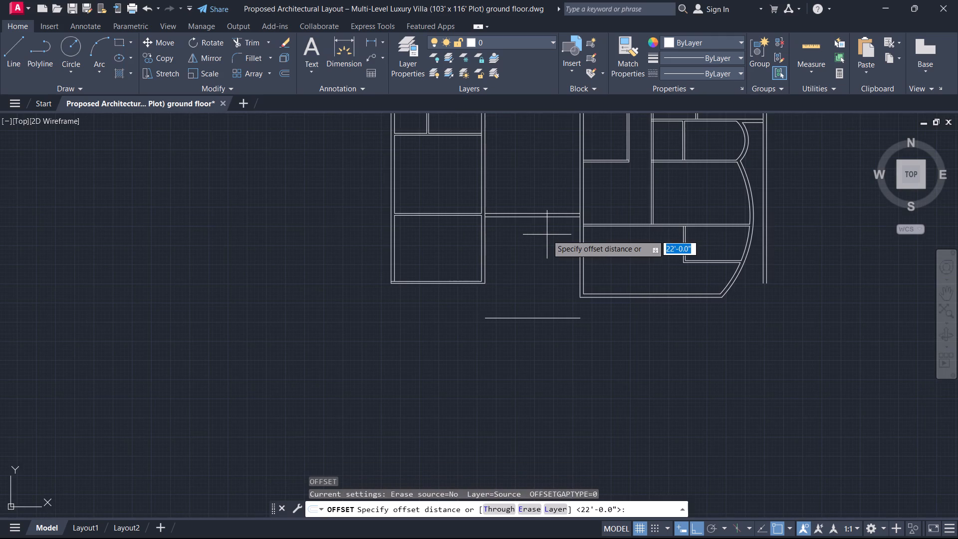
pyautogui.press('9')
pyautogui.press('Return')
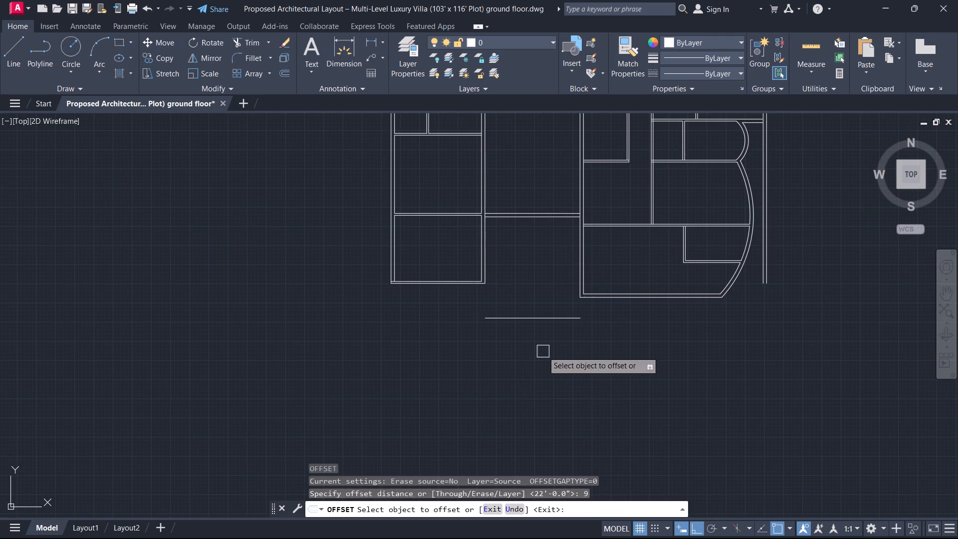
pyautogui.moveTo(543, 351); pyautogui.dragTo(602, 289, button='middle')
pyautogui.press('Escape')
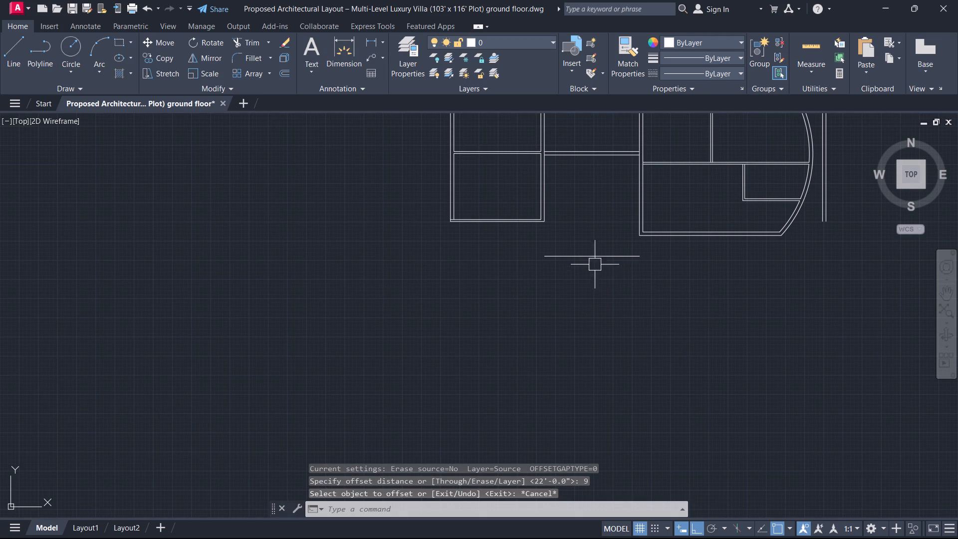
# Offset the outer bottom wall line of the plan's lower-left room 7' downward.
pyautogui.scroll(1, 600, 256)
pyautogui.moveTo(601, 255); pyautogui.dragTo(608, 311, button='middle')
pyautogui.scroll(-1, 608, 314)
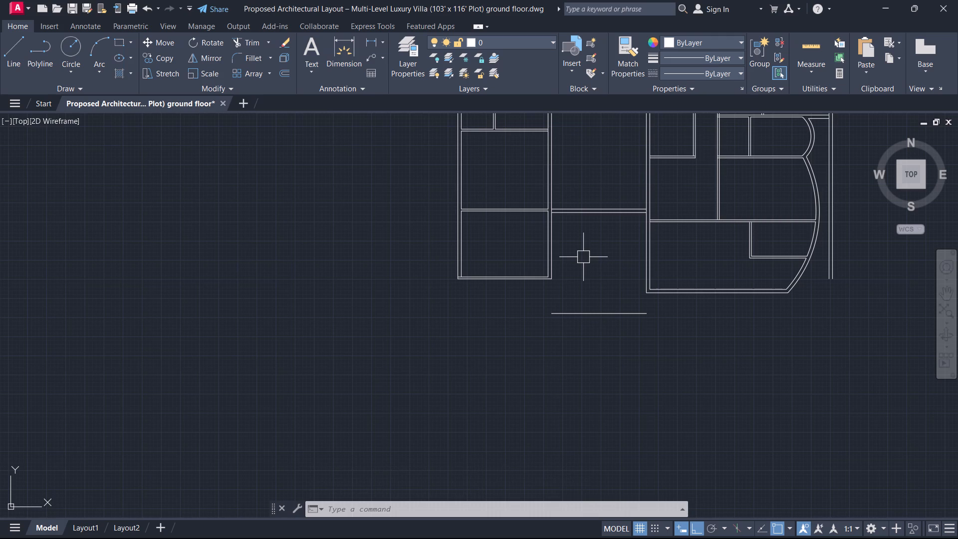
pyautogui.scroll(1, 515, 289)
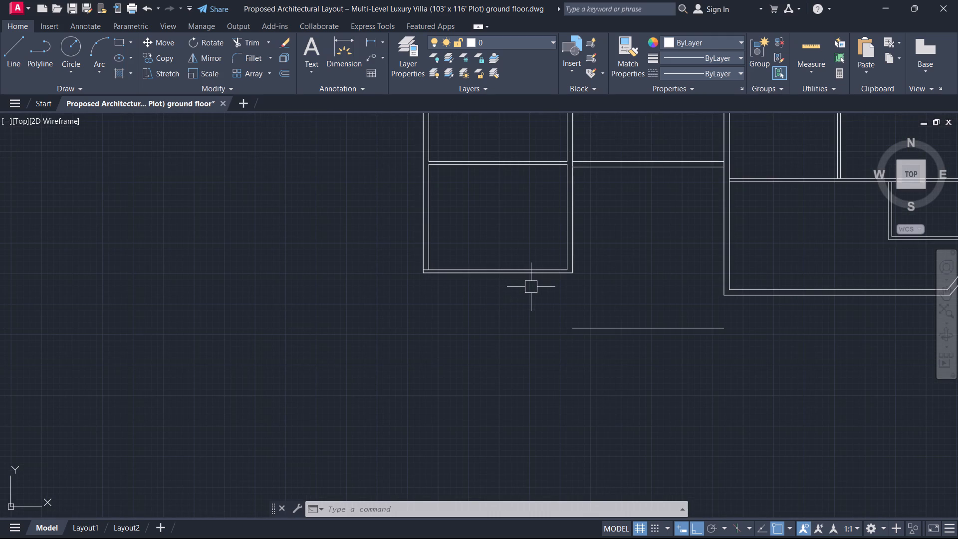
pyautogui.scroll(-1, 531, 287)
pyautogui.moveTo(533, 287); pyautogui.dragTo(539, 310, button='middle')
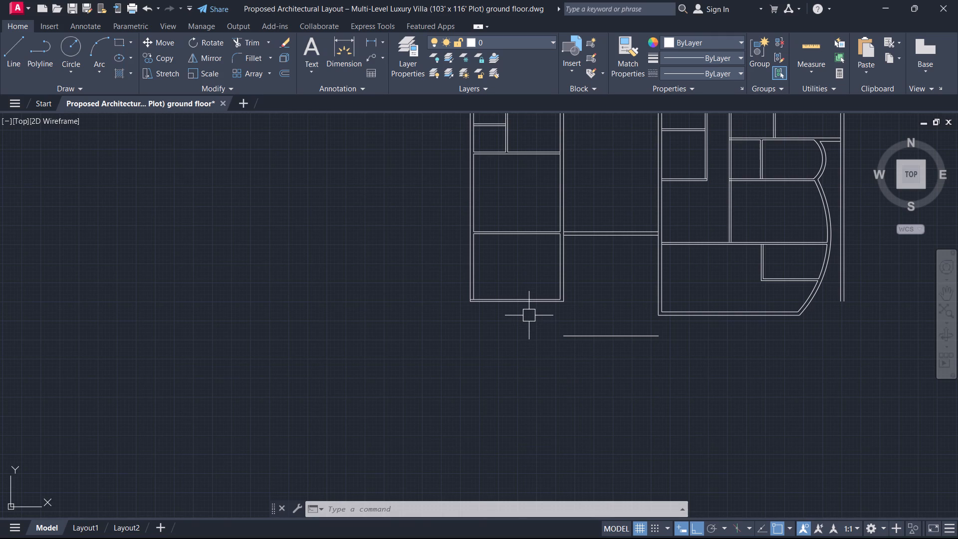
pyautogui.write('o')
pyautogui.press('space')
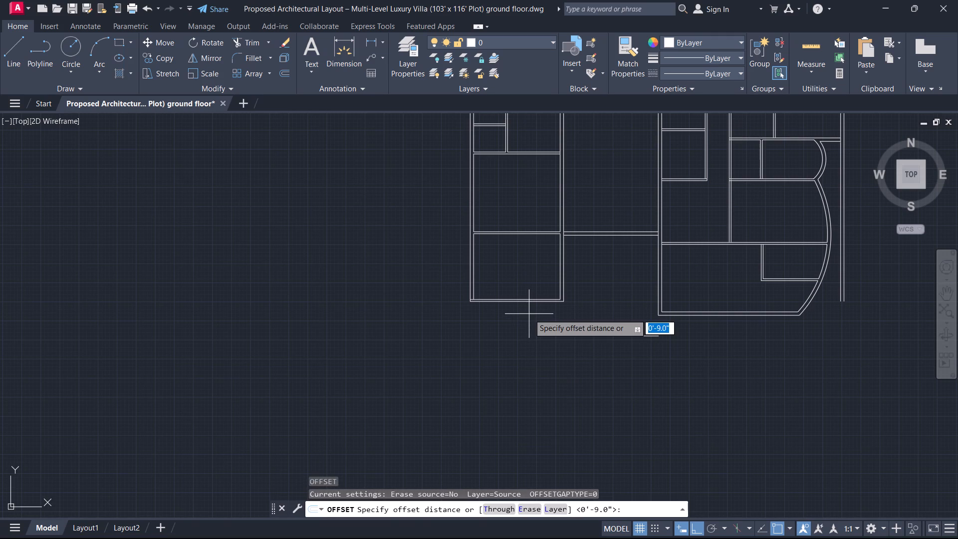
pyautogui.write("7'")
pyautogui.press('Return')
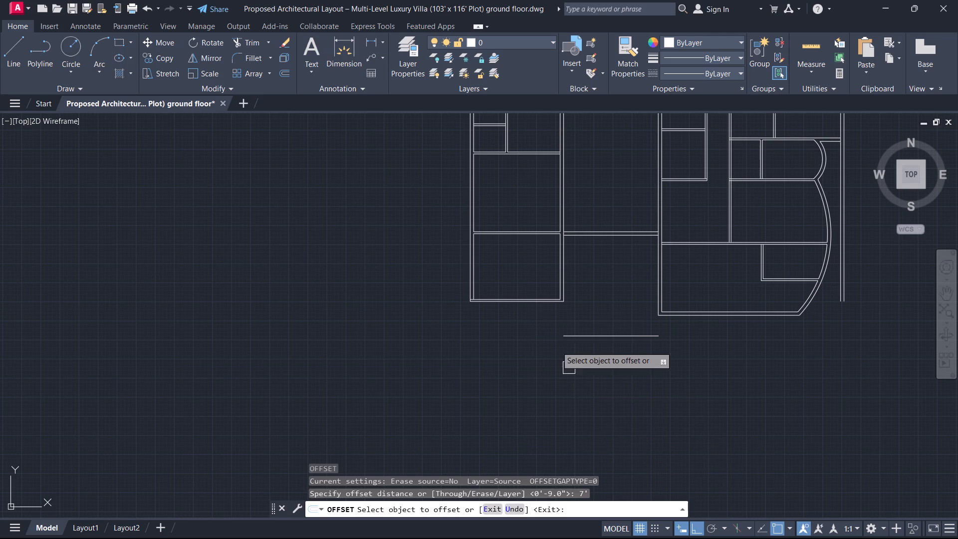
pyautogui.scroll(2, 546, 330)
pyautogui.scroll(2, 518, 276)
pyautogui.click(517, 268)
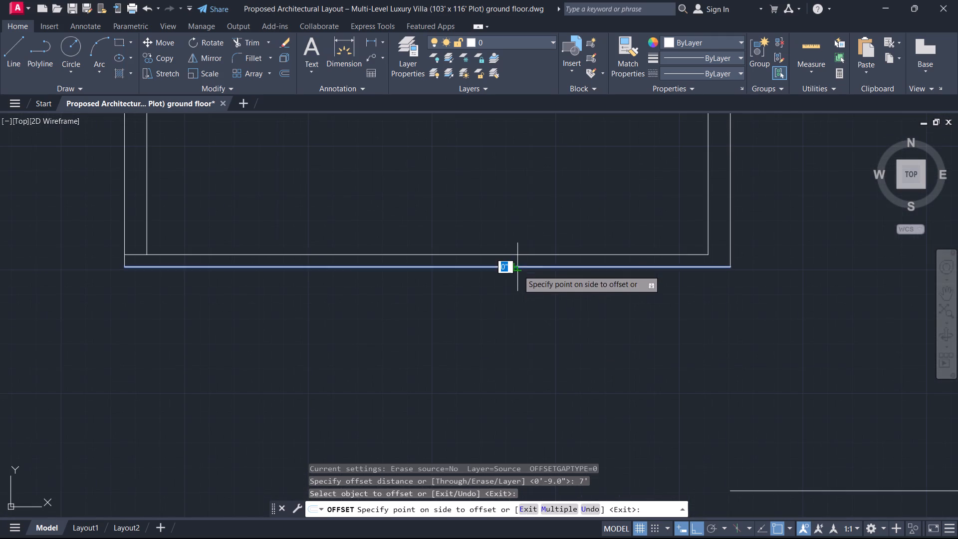
pyautogui.click(510, 295)
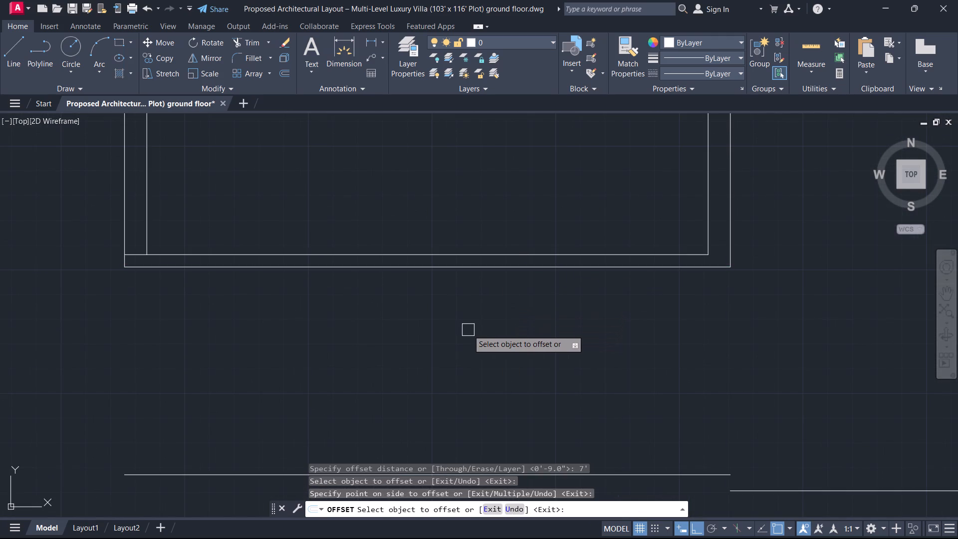
pyautogui.scroll(-2, 460, 328)
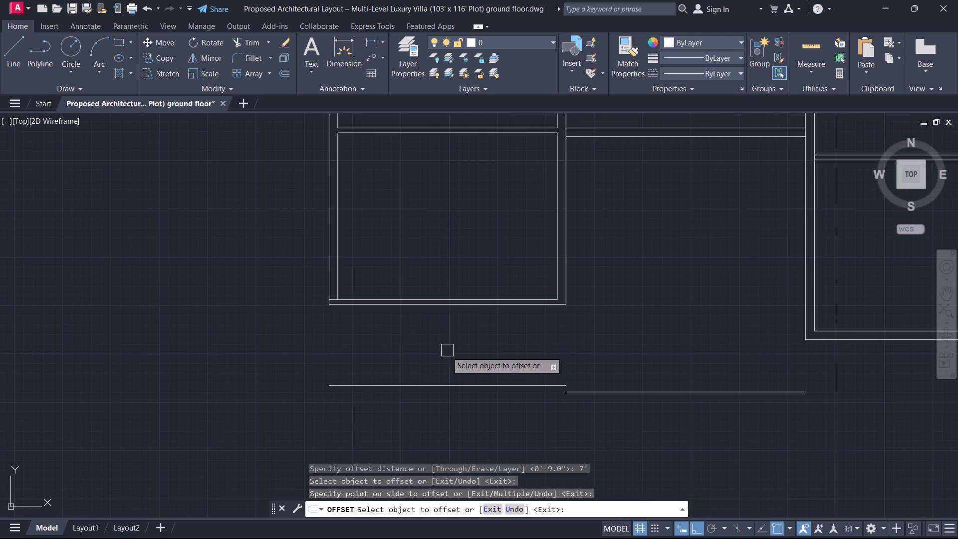
pyautogui.moveTo(440, 349); pyautogui.dragTo(432, 297, button='middle')
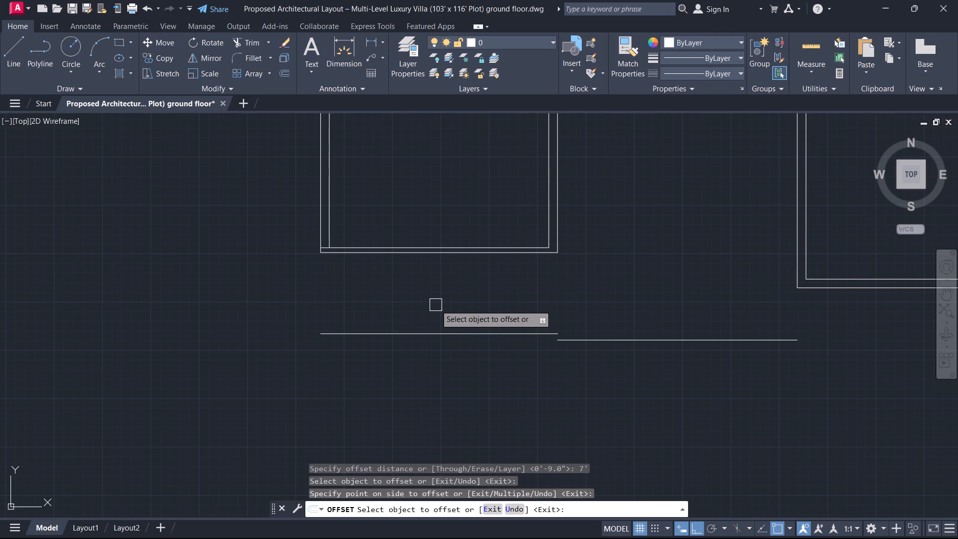
pyautogui.press('Escape')
# Offset the new line below the lower-left room another 5" downward to form a double line.
pyautogui.write('o')
pyautogui.press('space')
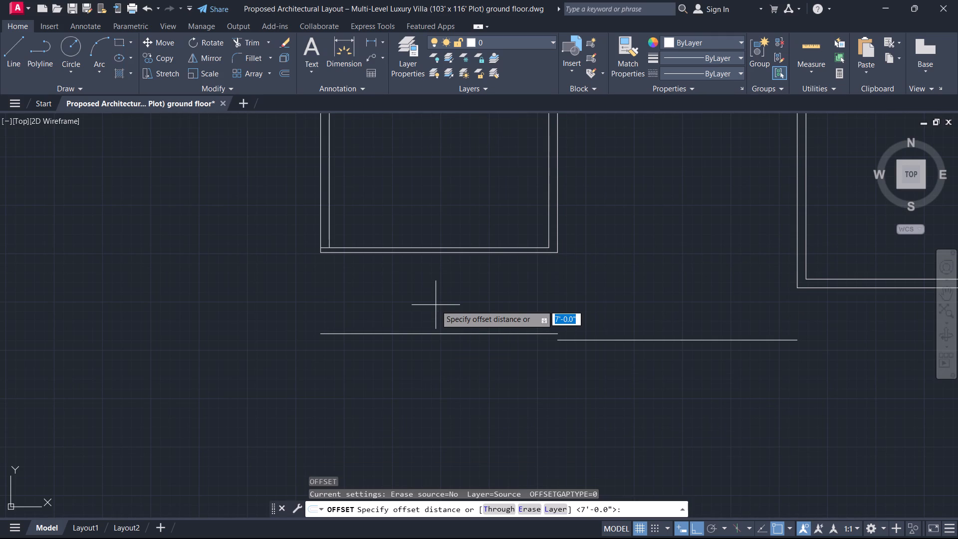
pyautogui.press('5')
pyautogui.press('Return')
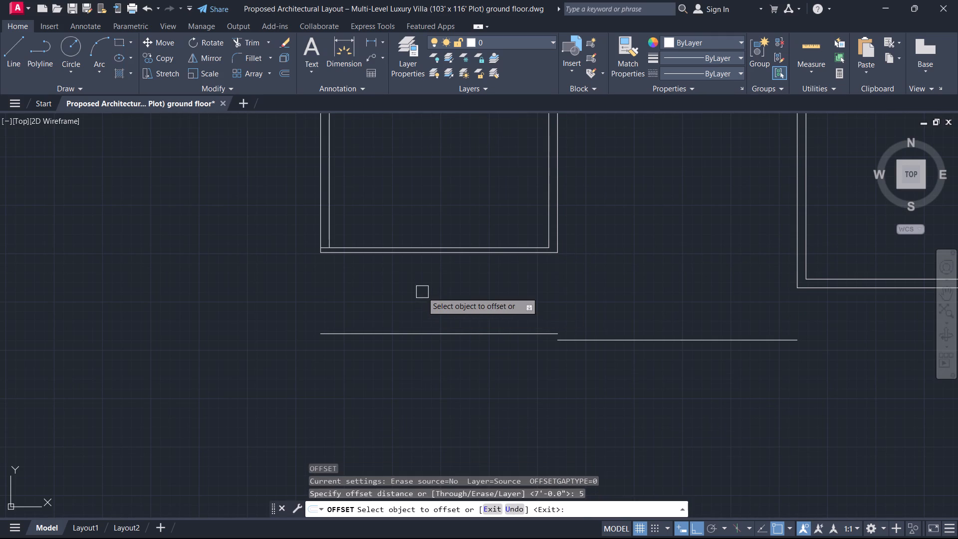
pyautogui.click(443, 333)
pyautogui.click(430, 384)
pyautogui.press('Escape')
# Offset the lower line of the double line below the lower-left room 6' downward.
pyautogui.scroll(2, 502, 329)
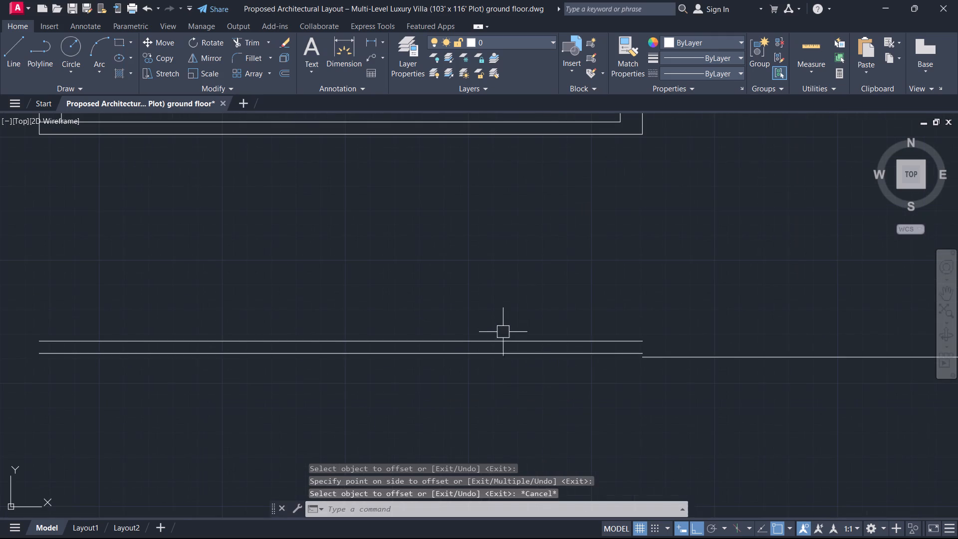
pyautogui.press('o')
pyautogui.press('space')
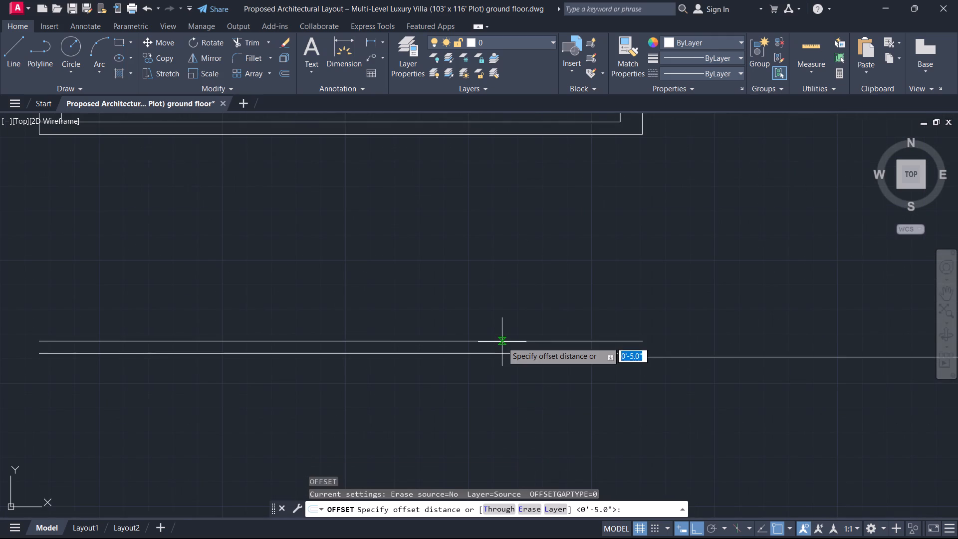
pyautogui.write("6'")
pyautogui.press('Return')
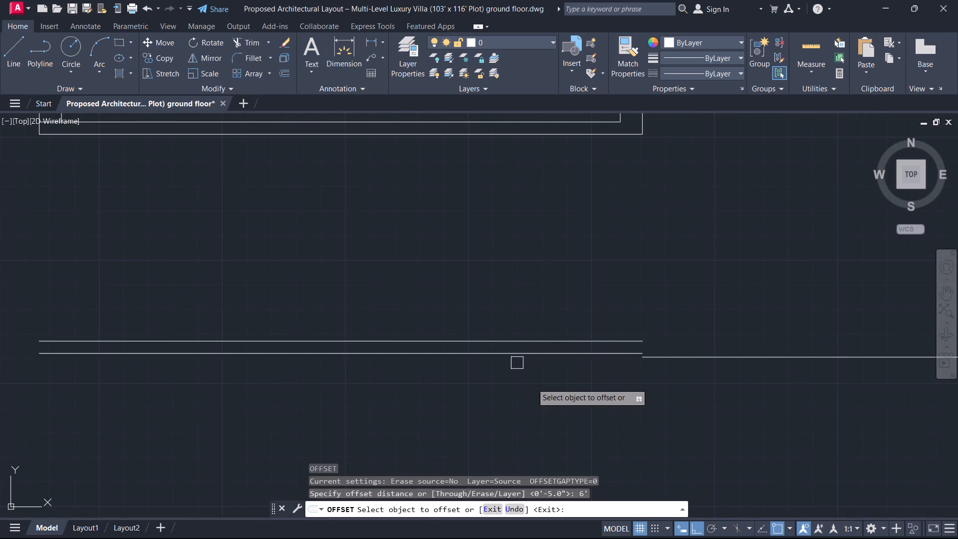
pyautogui.scroll(2, 537, 387)
pyautogui.moveTo(541, 321); pyautogui.dragTo(542, 326)
pyautogui.click(542, 357)
pyautogui.scroll(-1, 541, 370)
pyautogui.press('Escape')
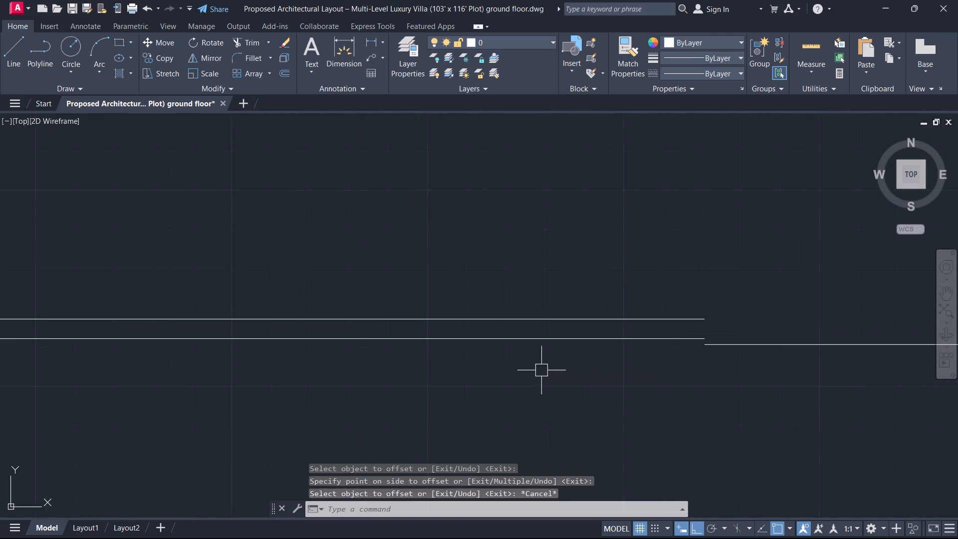
# Offset the lowest line below the lower-left room 5" downward to form a second double line.
pyautogui.scroll(-2, 541, 370)
pyautogui.moveTo(541, 370); pyautogui.dragTo(492, 186, button='middle')
pyautogui.write('o')
pyautogui.press('space')
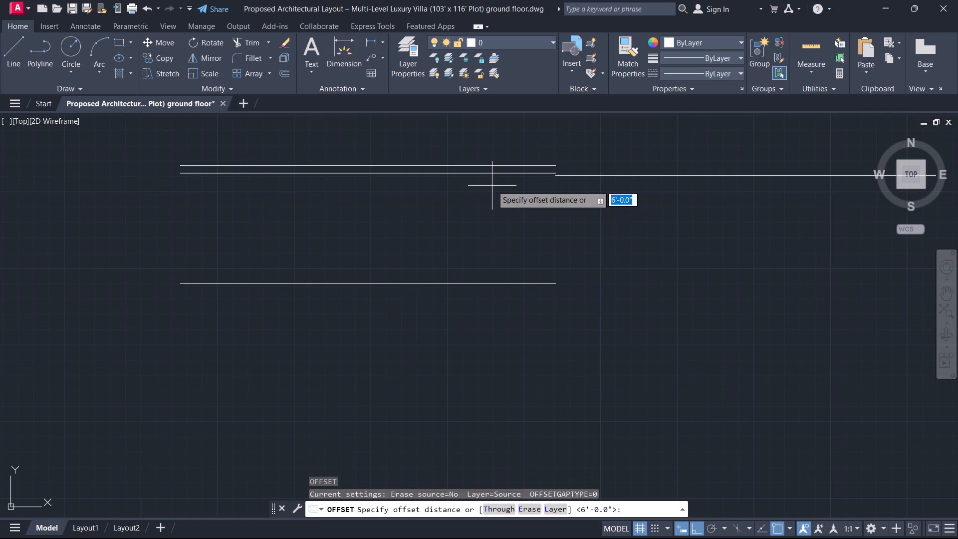
pyautogui.press('4')
pyautogui.press('BackSpace')
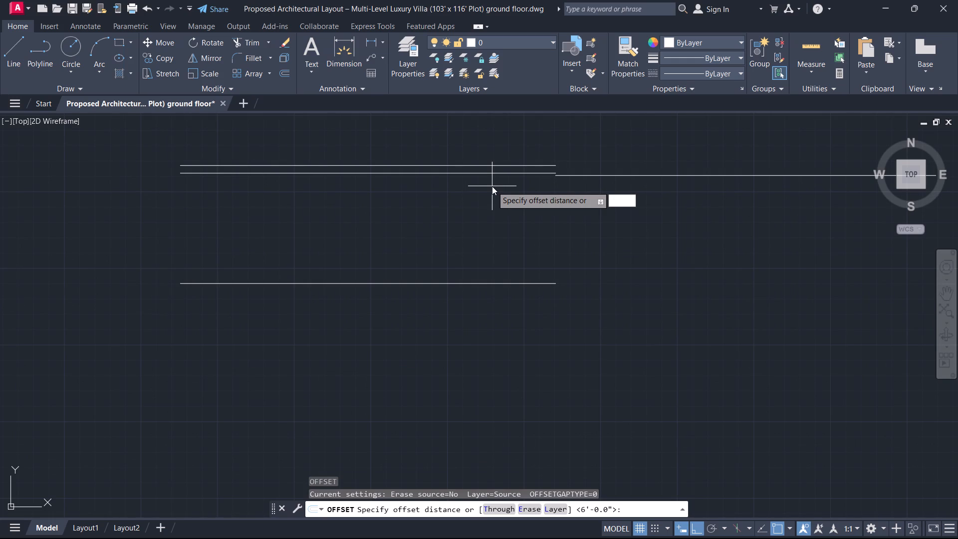
pyautogui.press('5')
pyautogui.press('Return')
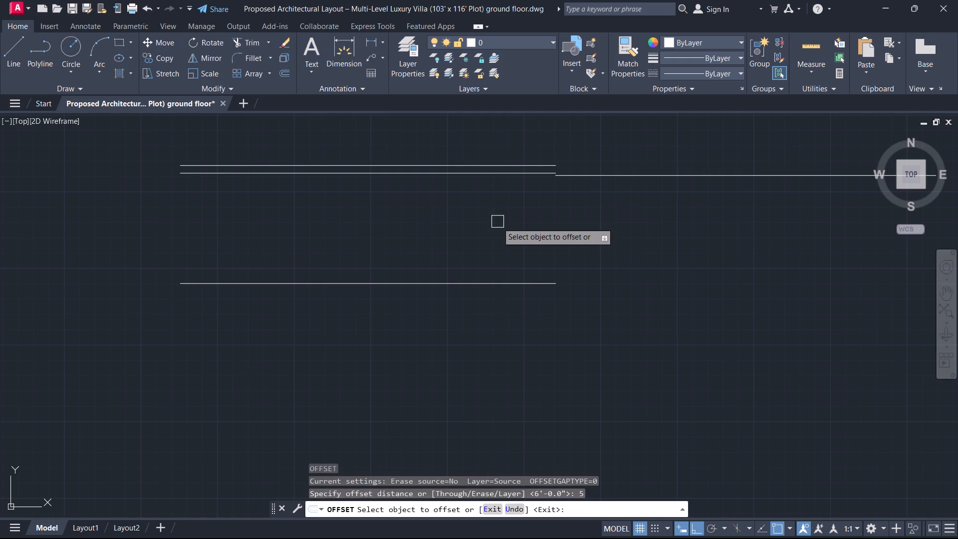
pyautogui.click(495, 283)
pyautogui.click(498, 310)
pyautogui.press('Escape')
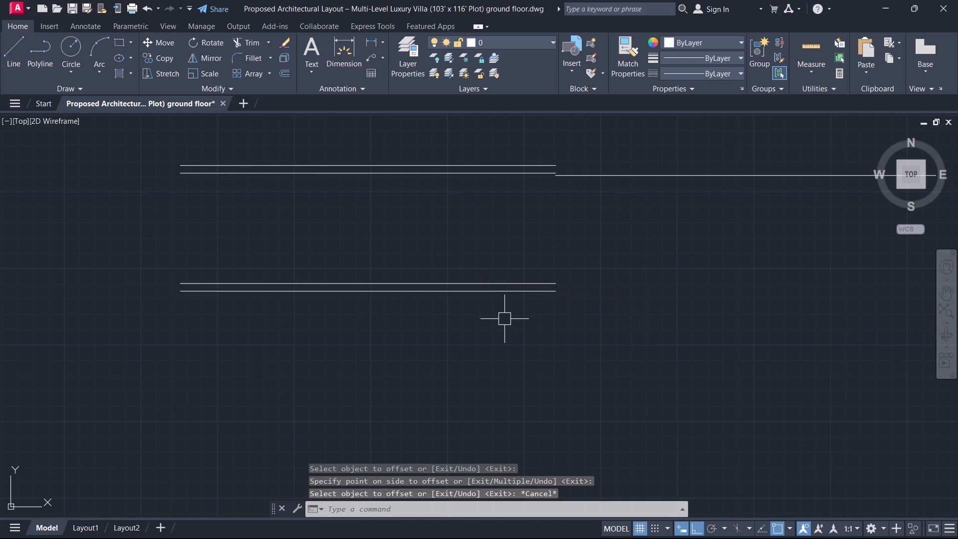
# Offset the lowest line of the second double line below the lower-left room 13'8" downward.
pyautogui.press('o')
pyautogui.press('space')
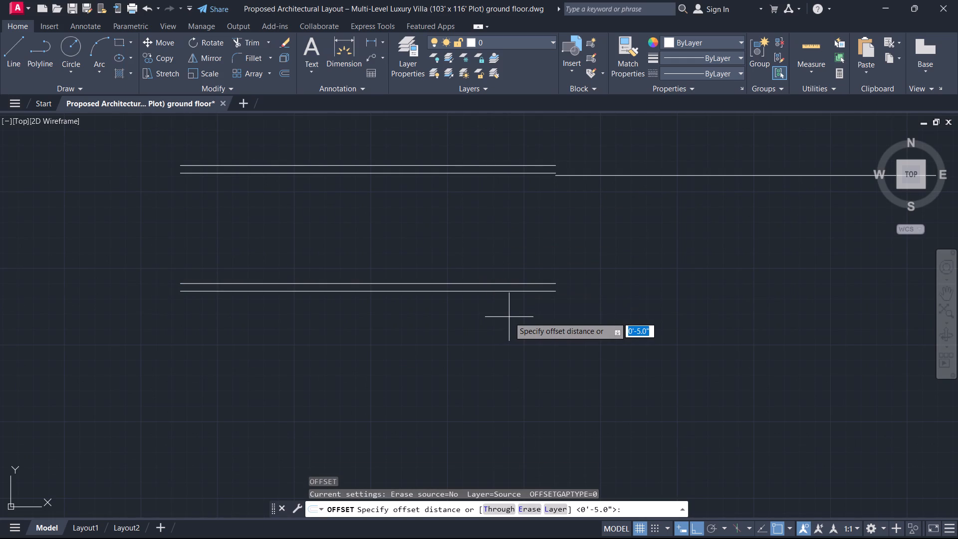
pyautogui.write("13'")
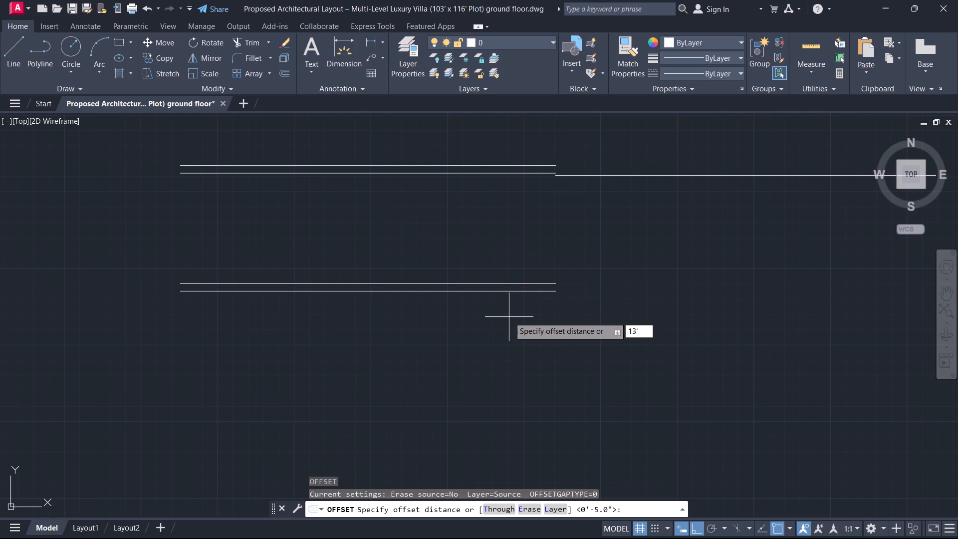
pyautogui.press('7')
pyautogui.press('.')
pyautogui.press('BackSpace')
pyautogui.press('BackSpace')
pyautogui.press('8')
pyautogui.press('Return')
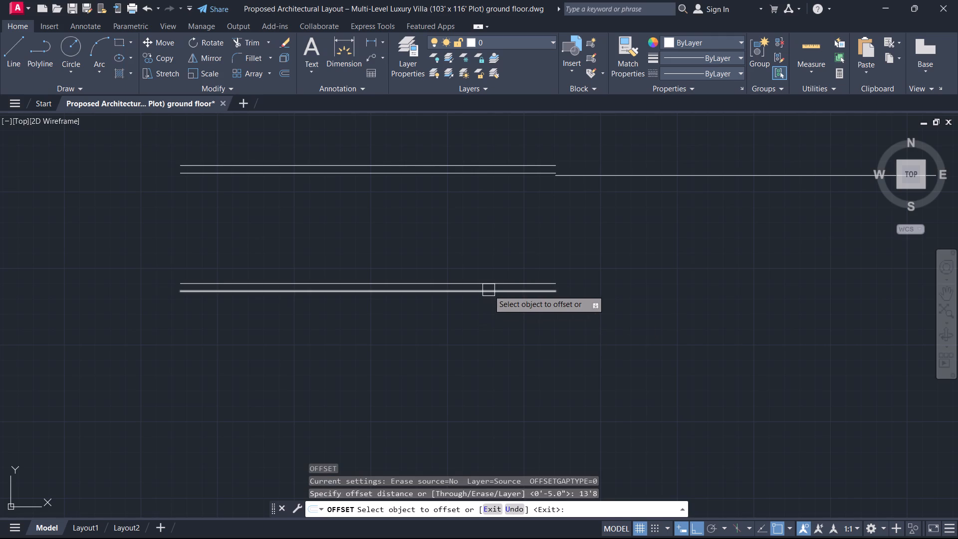
pyautogui.click(488, 289)
pyautogui.click(488, 318)
pyautogui.moveTo(500, 341); pyautogui.dragTo(515, 321, button='middle')
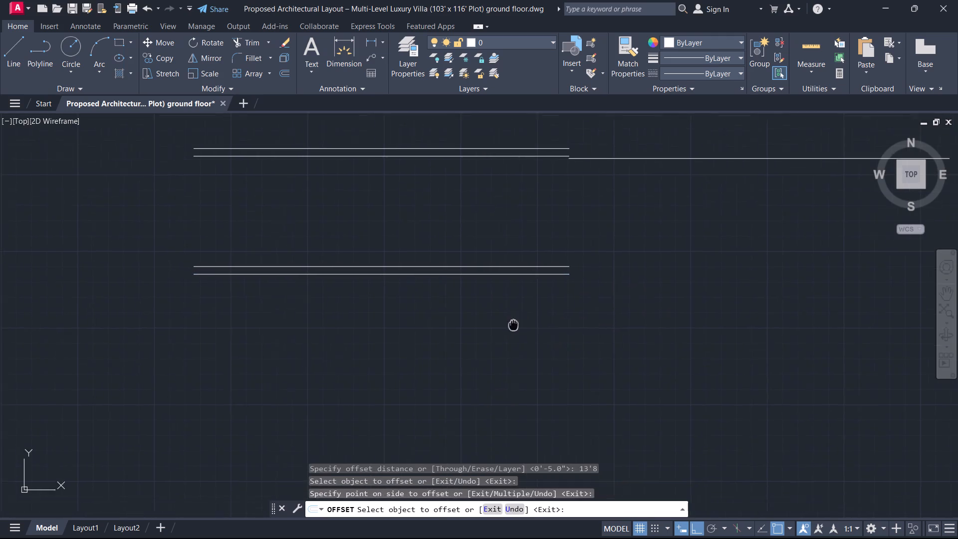
pyautogui.moveTo(515, 321); pyautogui.dragTo(531, 283, button='middle')
pyautogui.scroll(1, 531, 283)
pyautogui.press('Escape')
# Offset the new lowest line 9" downward to form the bottom outer wall.
pyautogui.press('o')
pyautogui.press('space')
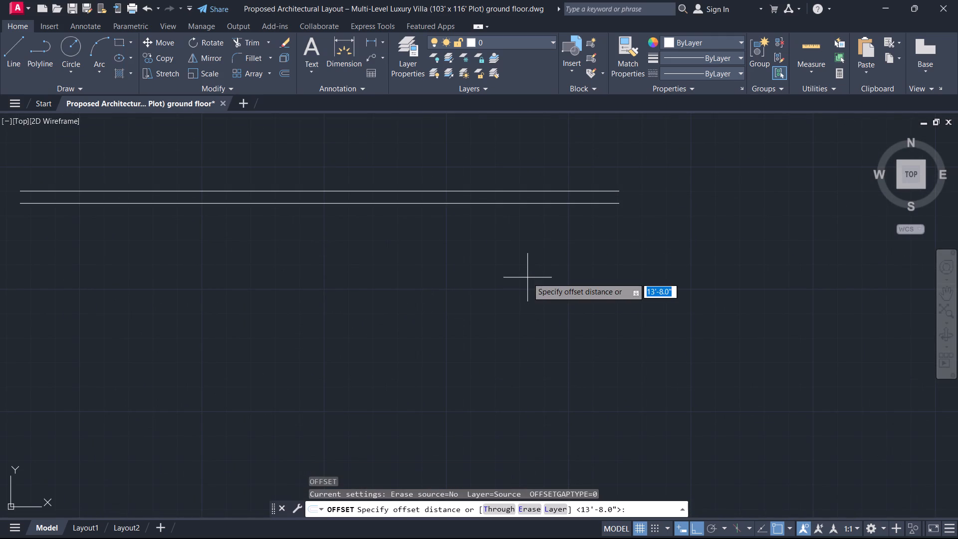
pyautogui.write('9')
pyautogui.press('Return')
pyautogui.scroll(-3, 524, 276)
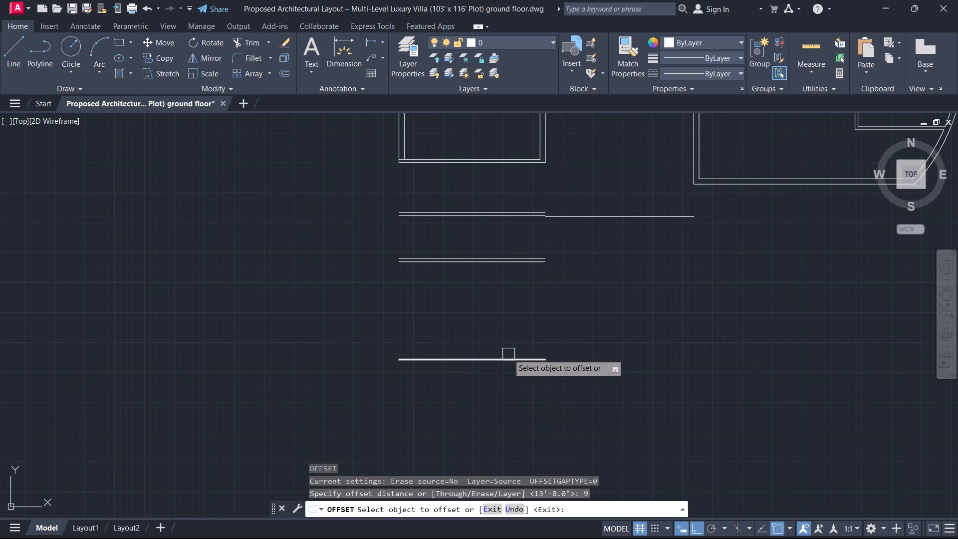
pyautogui.click(506, 361)
pyautogui.click(493, 387)
pyautogui.press('Escape')
# Extend both lines of the lower-left room's left wall down to the second double line below the room.
pyautogui.moveTo(393, 175); pyautogui.dragTo(414, 221, button='middle')
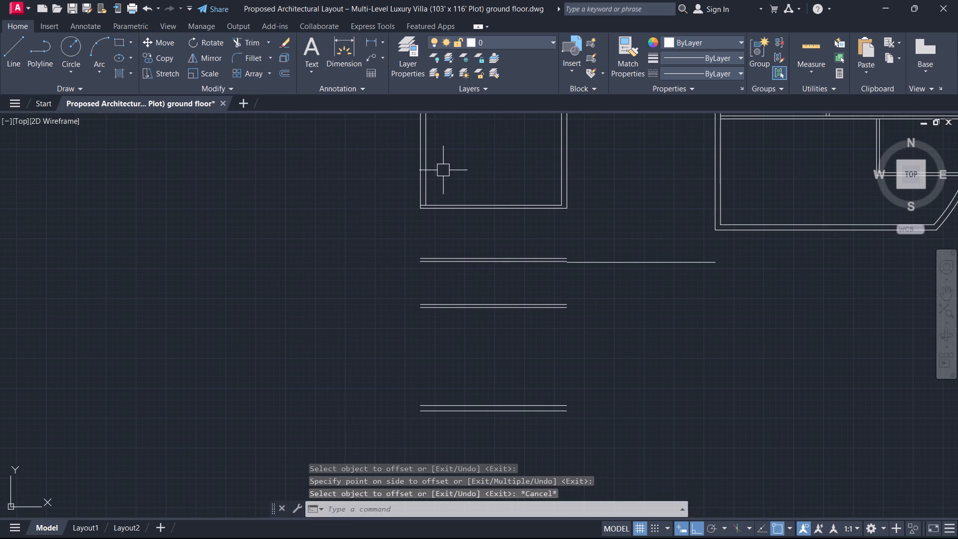
pyautogui.write('ex')
pyautogui.press('space')
pyautogui.click(443, 170)
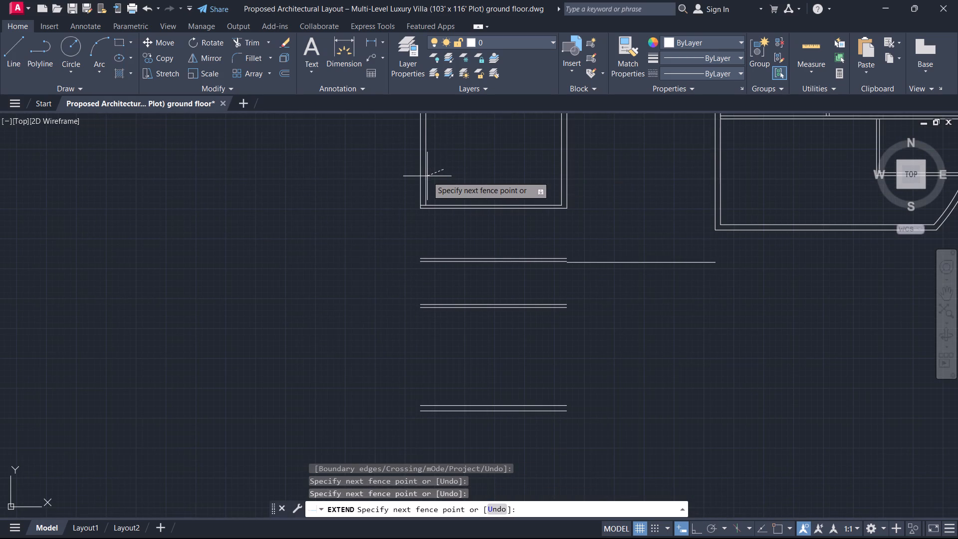
pyautogui.click(423, 180)
pyautogui.click(449, 169)
pyautogui.click(378, 173)
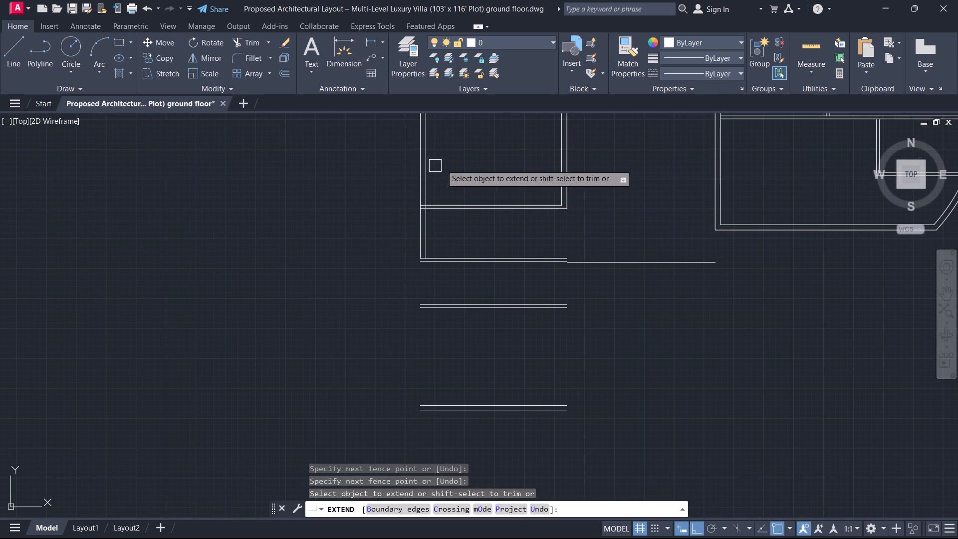
pyautogui.moveTo(471, 156); pyautogui.dragTo(466, 156)
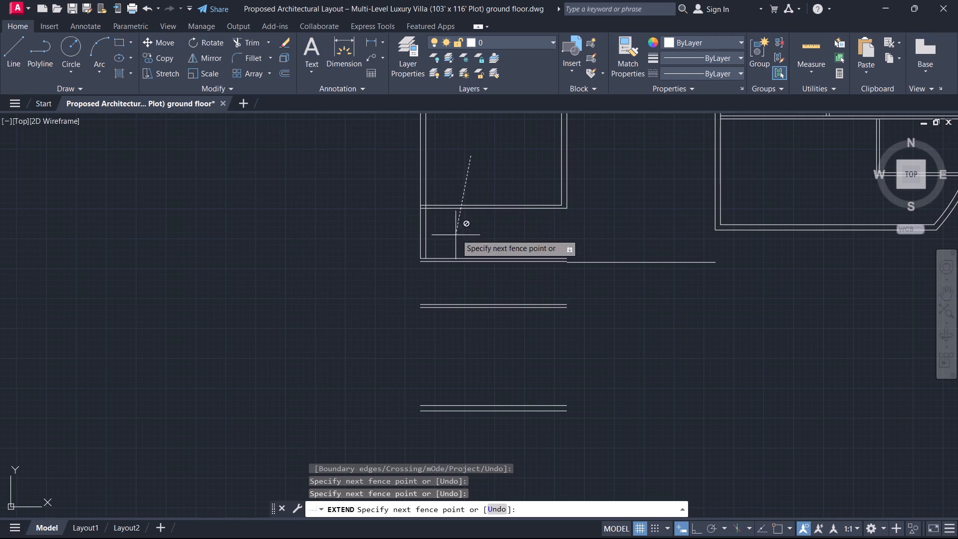
pyautogui.click(472, 170)
pyautogui.click(445, 233)
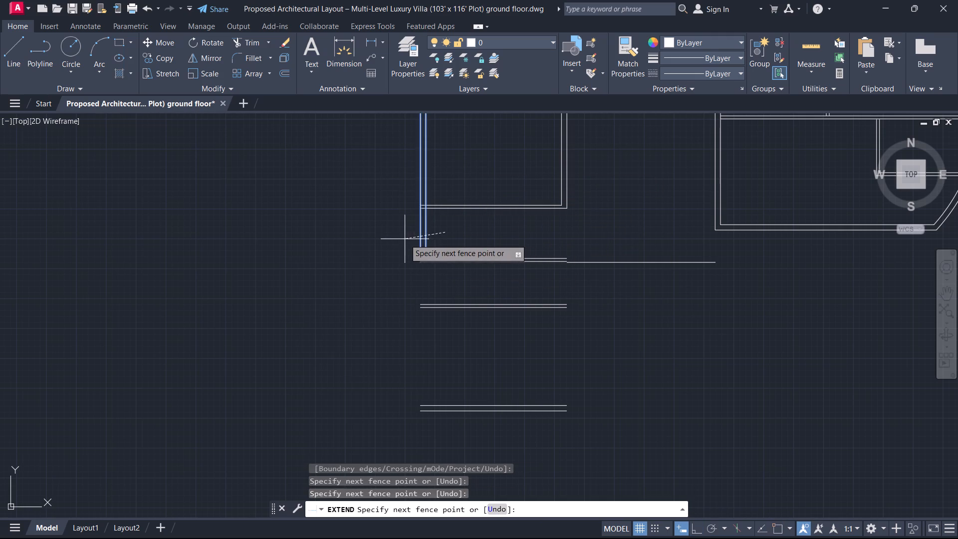
pyautogui.click(405, 239)
pyautogui.click(456, 233)
pyautogui.click(409, 236)
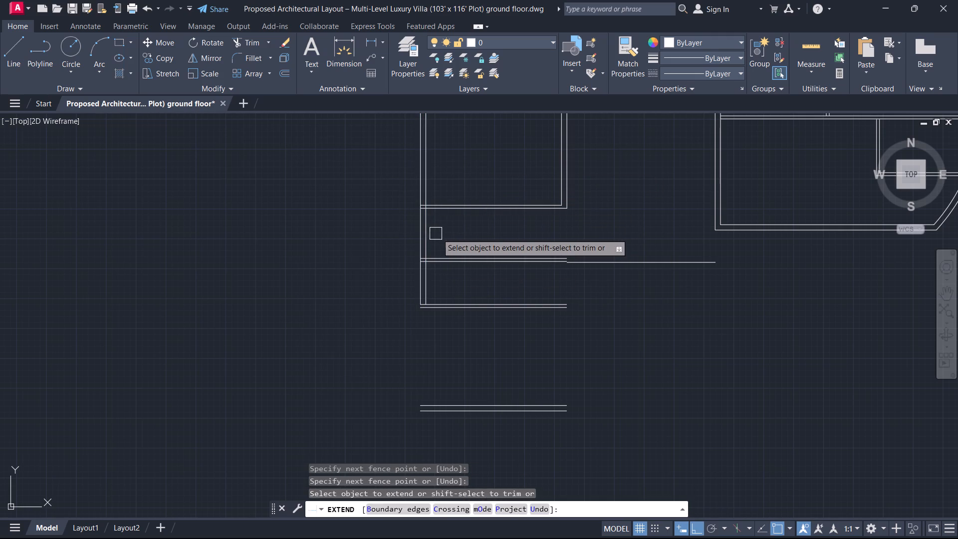
# Extend the two left wall lines further down to the 9" bottom wall, closing the outer corner.
pyautogui.click(443, 234)
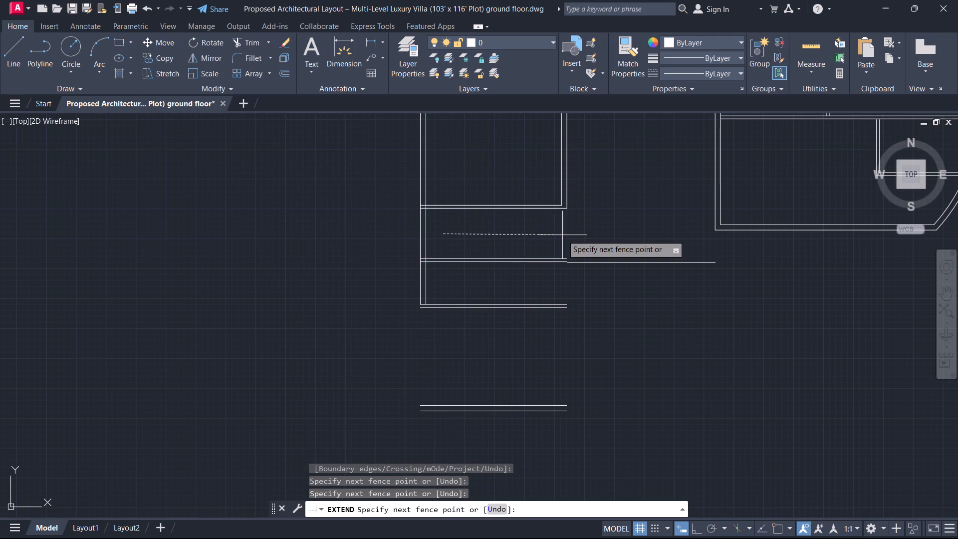
pyautogui.click(412, 246)
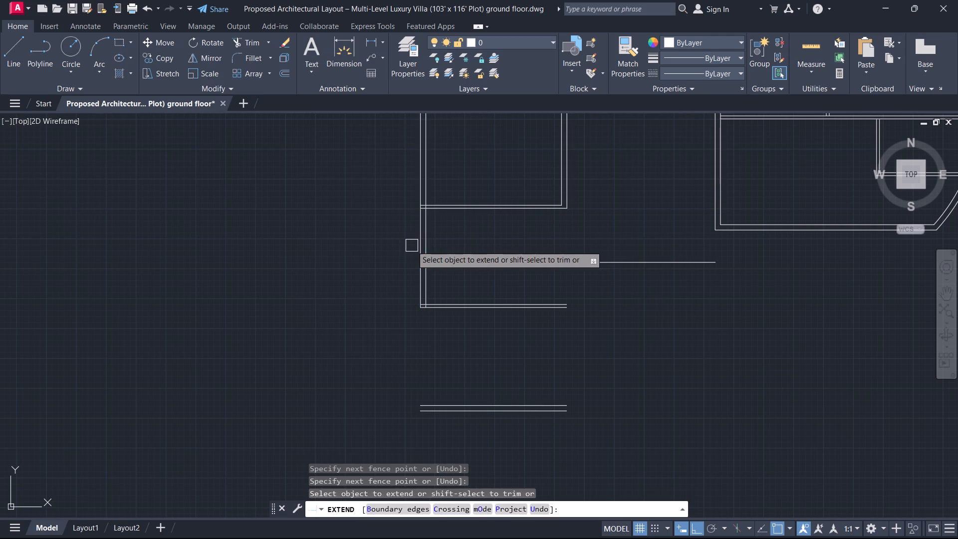
pyautogui.click(459, 234)
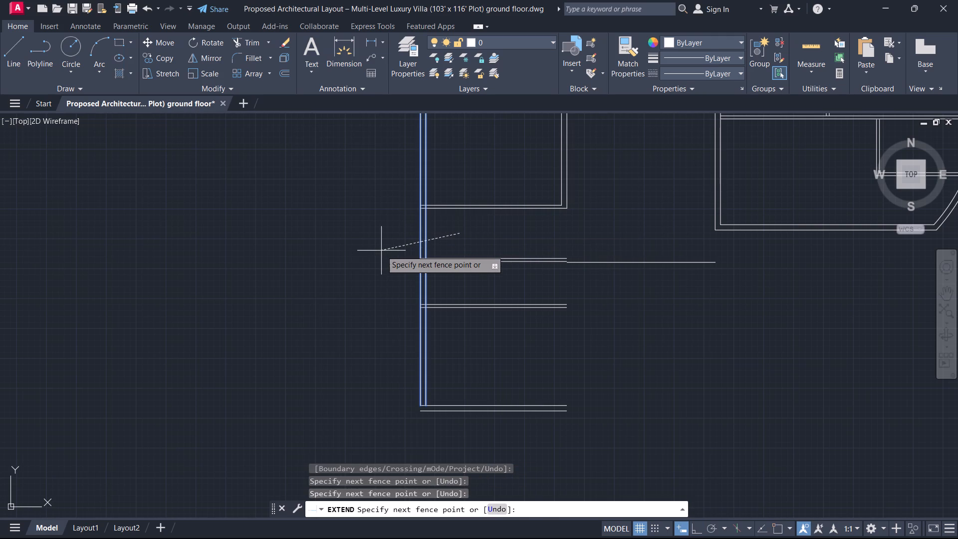
pyautogui.click(381, 251)
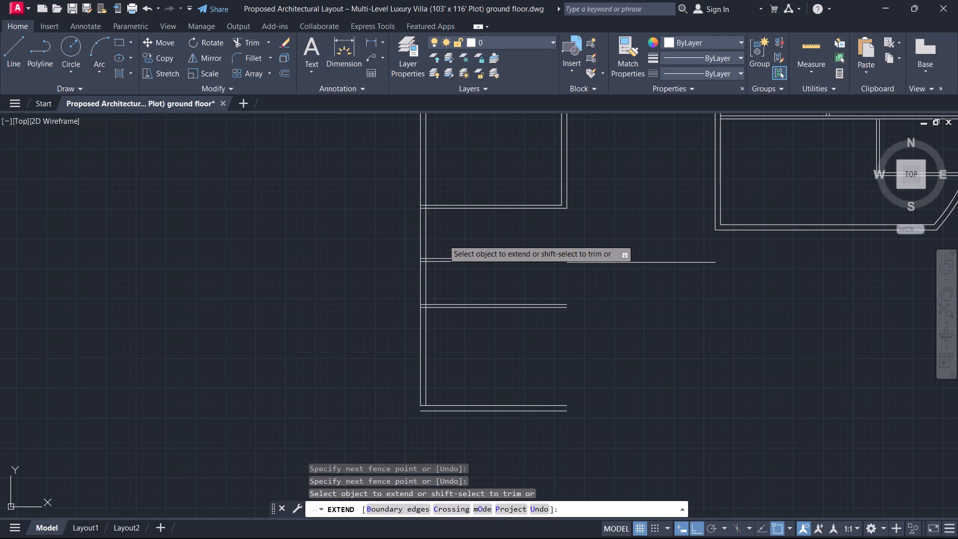
pyautogui.click(443, 240)
pyautogui.click(383, 247)
pyautogui.rightClick(383, 247)
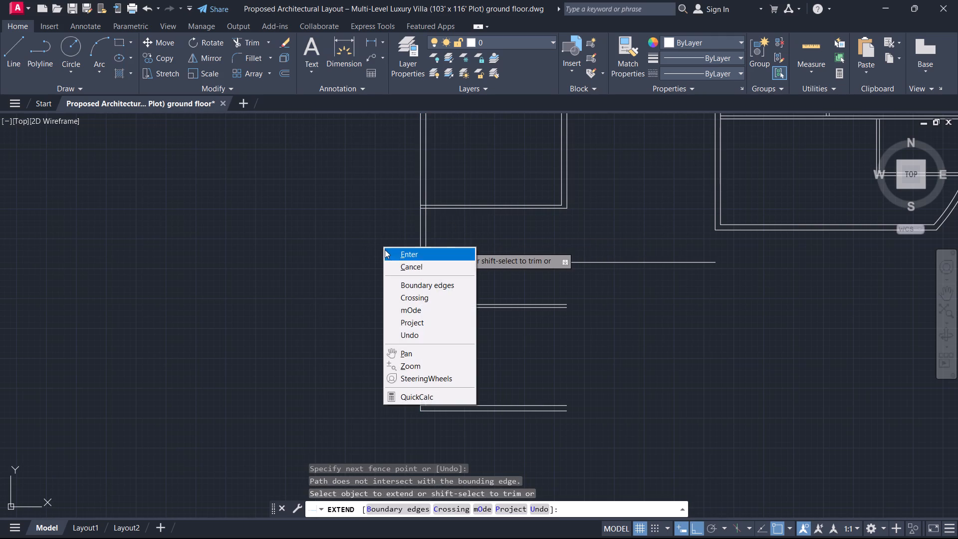
pyautogui.click(394, 263)
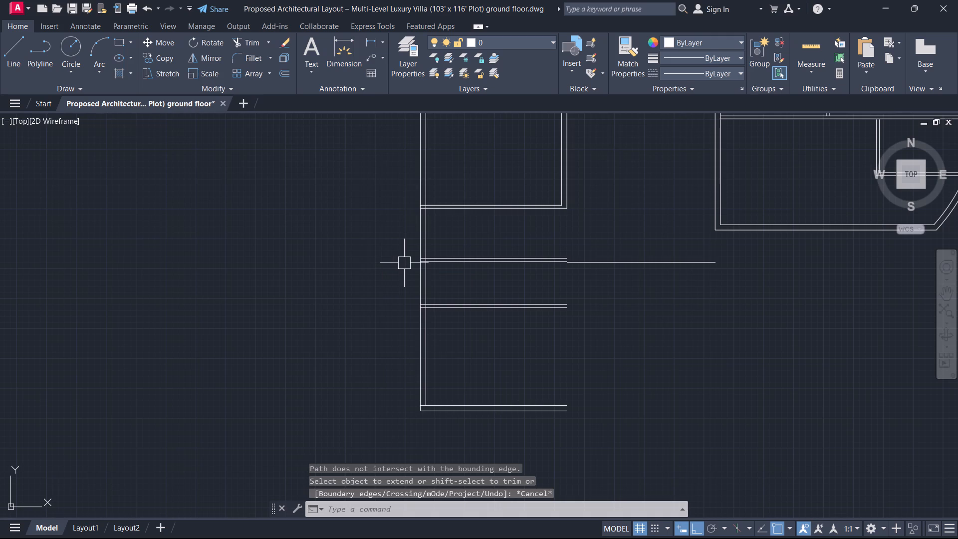
# Trim the ends of all horizontal wall lines lying between the two left wall lines, from the bottom wall up to the room's bottom wall.
pyautogui.rightClick(484, 230)
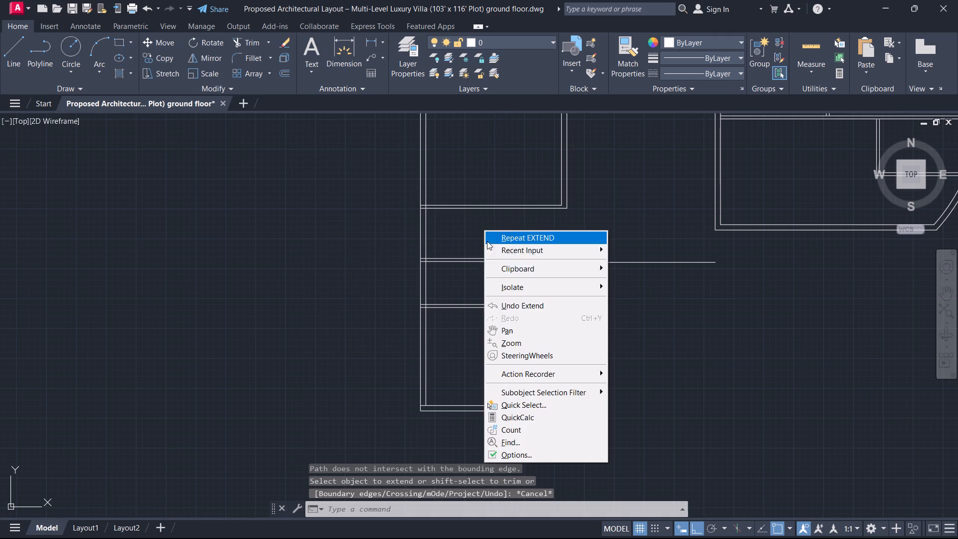
pyautogui.click(514, 248)
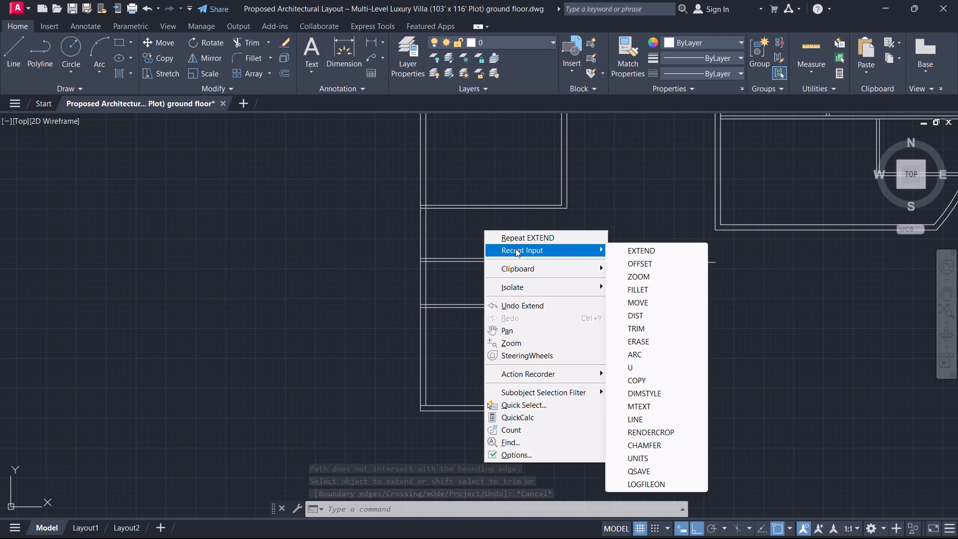
pyautogui.click(675, 327)
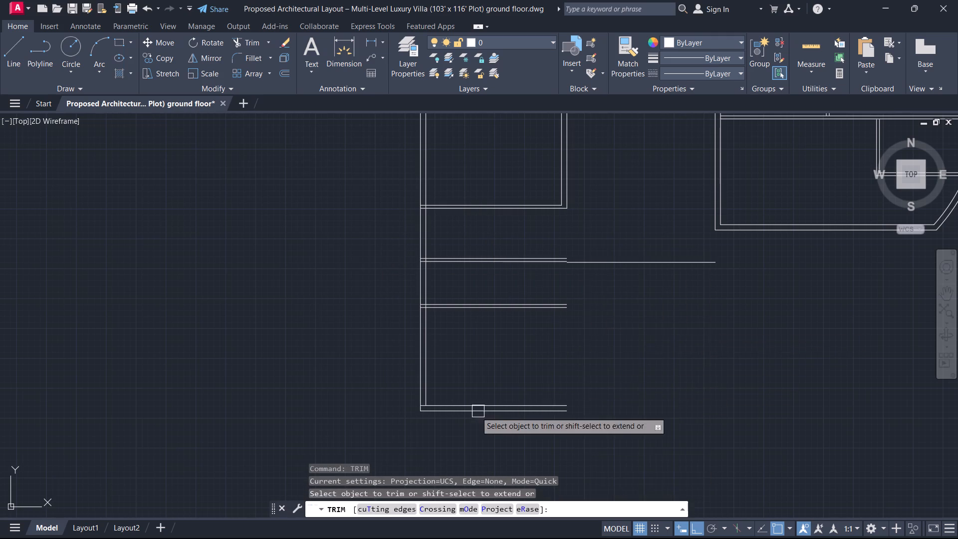
pyautogui.scroll(4, 431, 419)
pyautogui.click(379, 348)
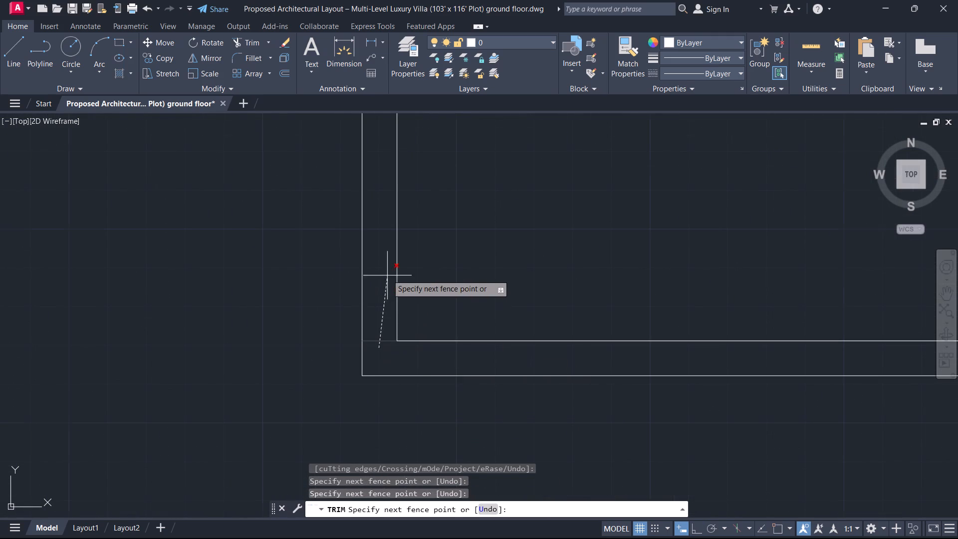
pyautogui.scroll(-3, 386, 274)
pyautogui.moveTo(385, 276); pyautogui.dragTo(439, 502, button='middle')
pyautogui.scroll(1, 419, 302)
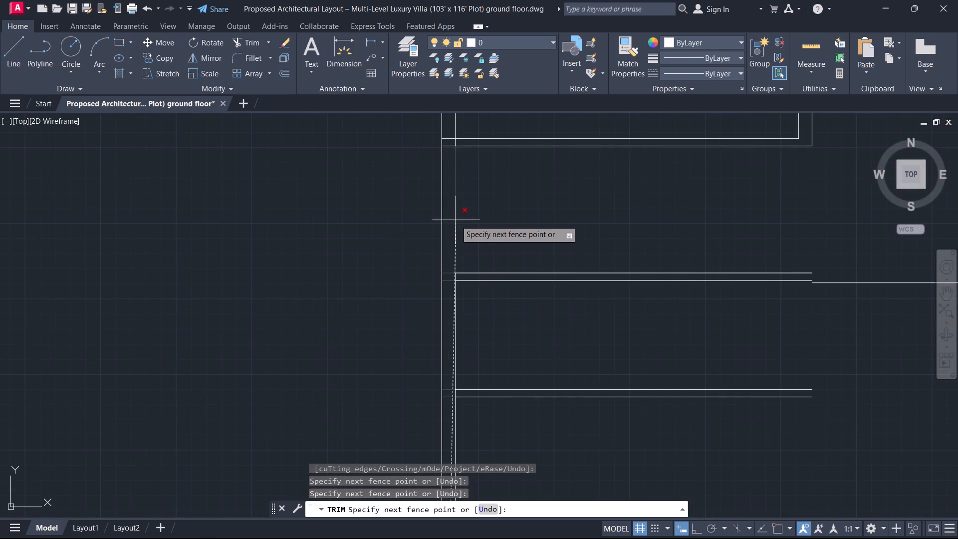
pyautogui.scroll(1, 446, 211)
pyautogui.moveTo(446, 210); pyautogui.dragTo(428, 389, button='middle')
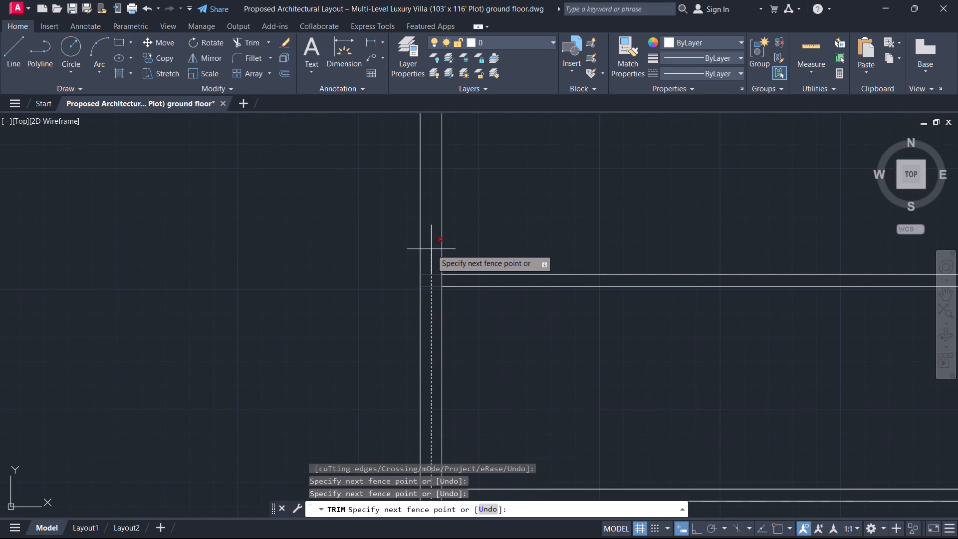
pyautogui.click(431, 249)
# Trim the inner left wall line between the two lines of the lower-left room's bottom wall.
pyautogui.scroll(2, 434, 269)
pyautogui.click(449, 299)
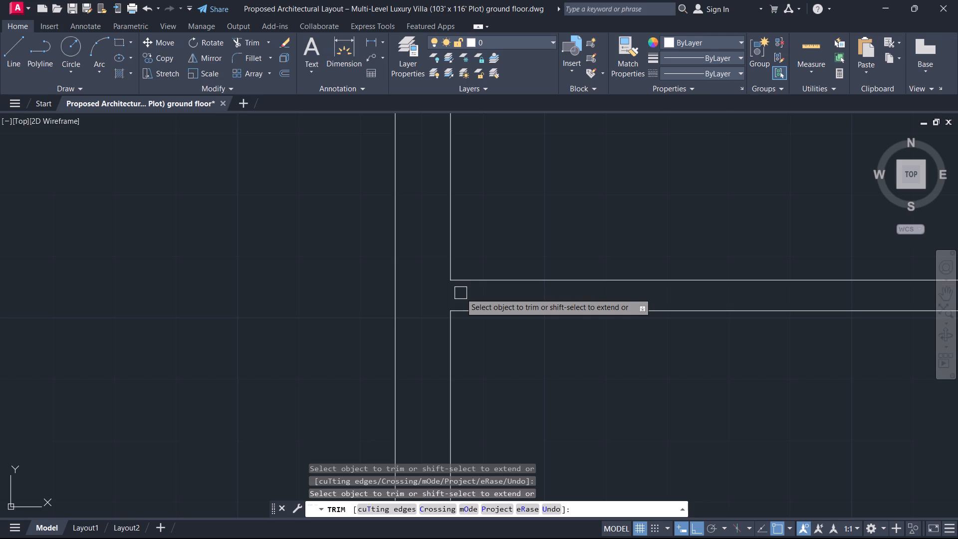
# Trim the inner left wall line between the two lines of the first 5" partition below the room.
pyautogui.scroll(-2, 457, 293)
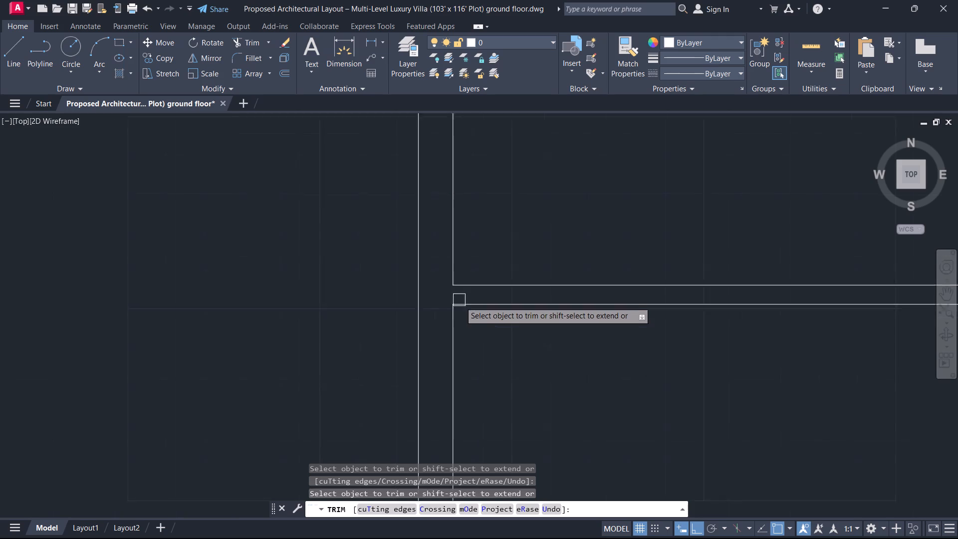
pyautogui.scroll(-1, 460, 301)
pyautogui.scroll(-1, 531, 331)
pyautogui.moveTo(532, 330); pyautogui.dragTo(499, 251, button='middle')
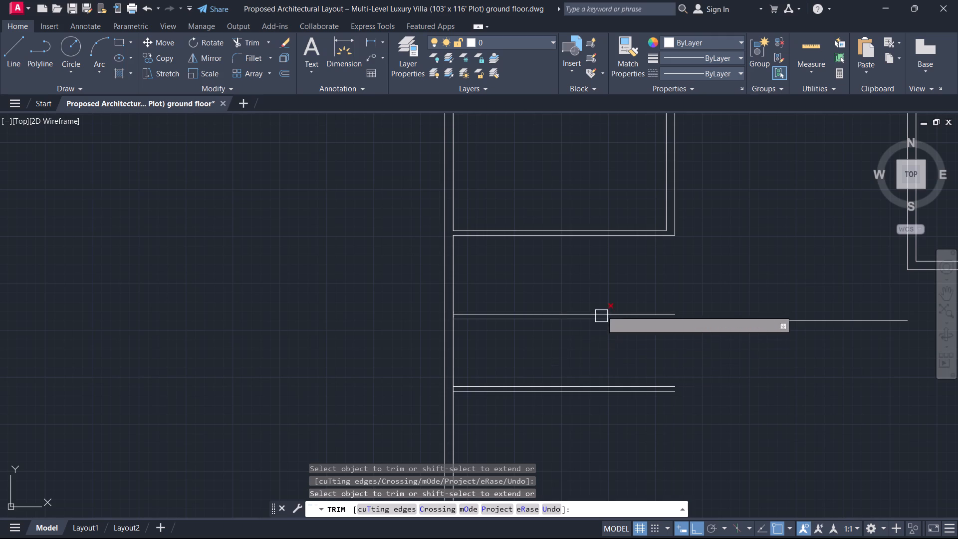
pyautogui.scroll(3, 586, 291)
pyautogui.scroll(-2, 586, 291)
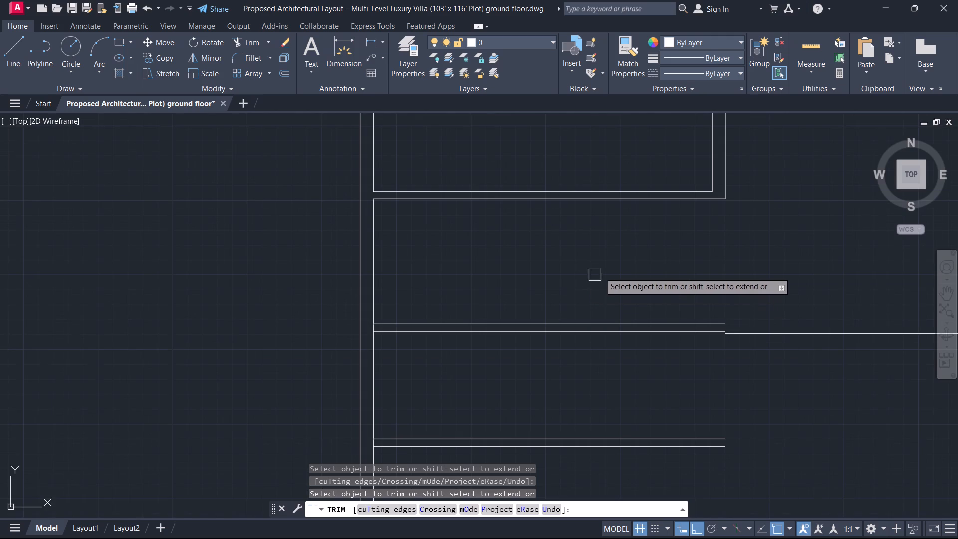
pyautogui.moveTo(641, 255); pyautogui.dragTo(615, 261, button='middle')
pyautogui.scroll(-1, 642, 282)
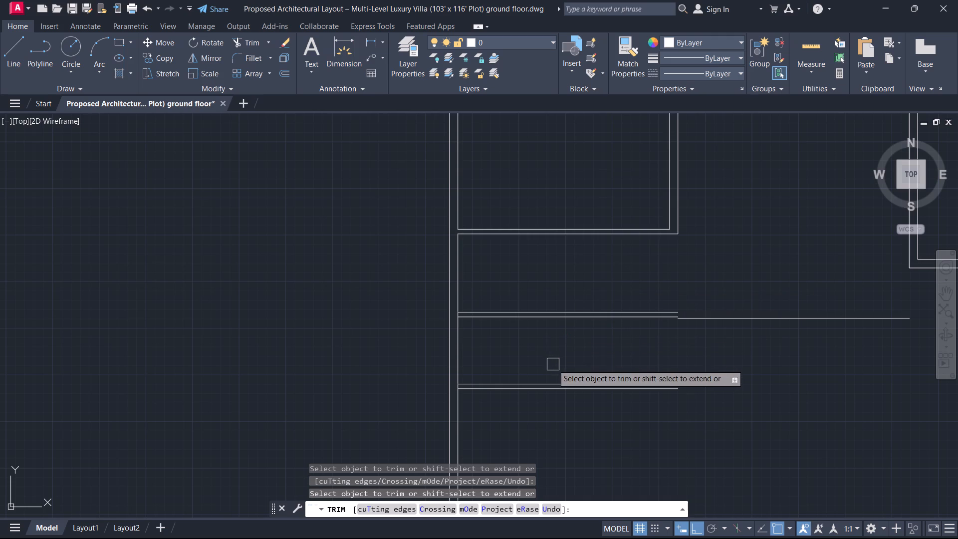
pyautogui.moveTo(553, 364); pyautogui.dragTo(562, 349, button='middle')
pyautogui.scroll(1, 535, 318)
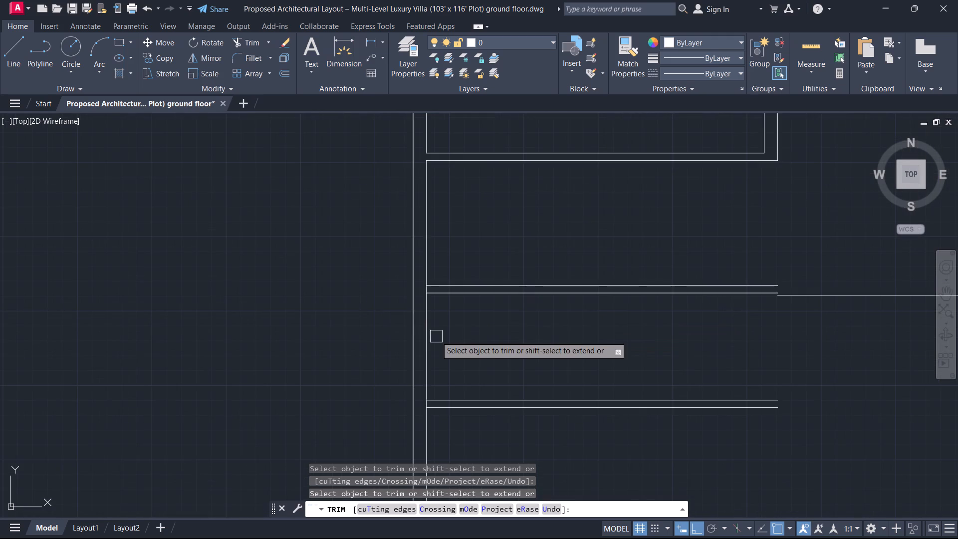
pyautogui.scroll(3, 426, 311)
pyautogui.click(411, 244)
pyautogui.click(460, 244)
# Trim the inner left wall line between the two lines of the second 5" partition below the room.
pyautogui.scroll(-3, 419, 356)
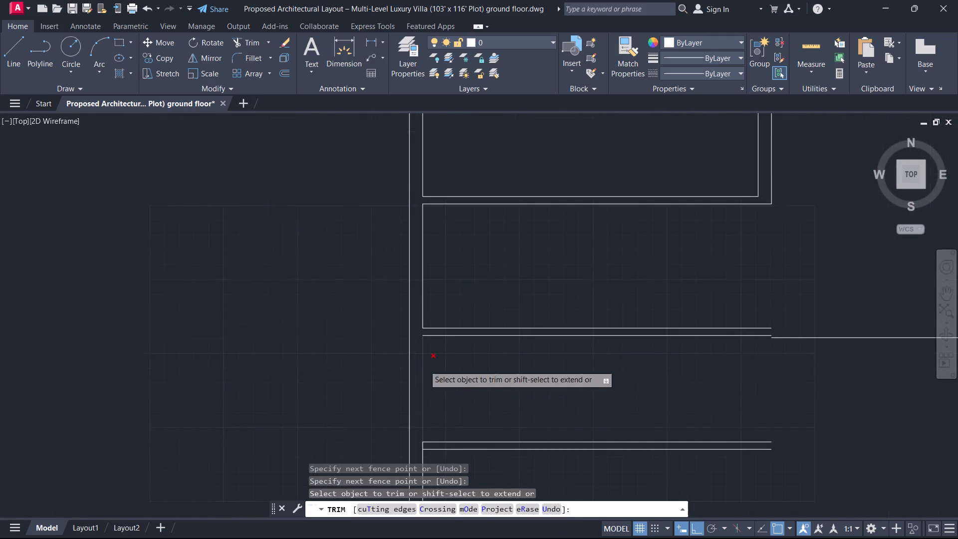
pyautogui.moveTo(421, 427); pyautogui.dragTo(488, 318, button='middle')
pyautogui.scroll(3, 489, 333)
pyautogui.click(480, 341)
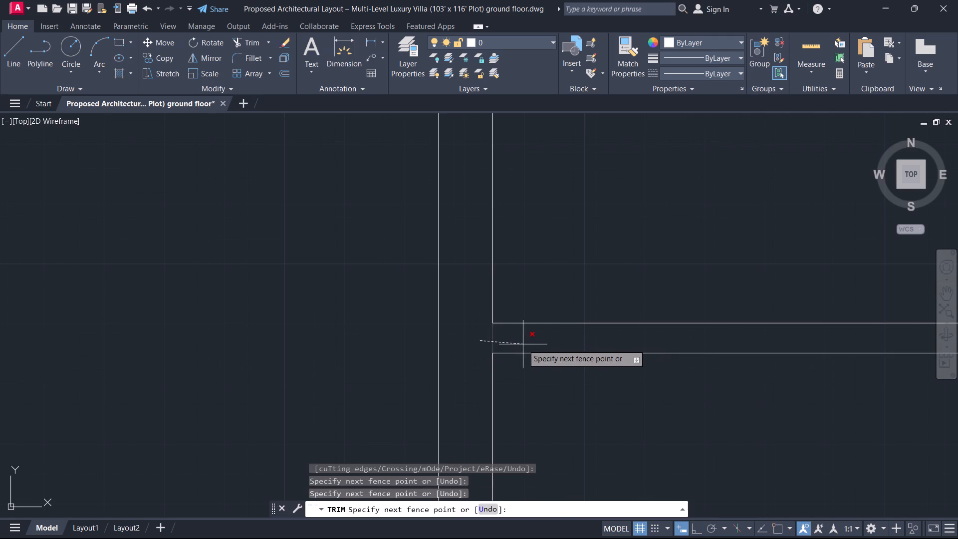
pyautogui.click(523, 344)
pyautogui.scroll(-4, 528, 359)
pyautogui.moveTo(531, 368); pyautogui.dragTo(497, 270, button='middle')
pyautogui.press('Escape')
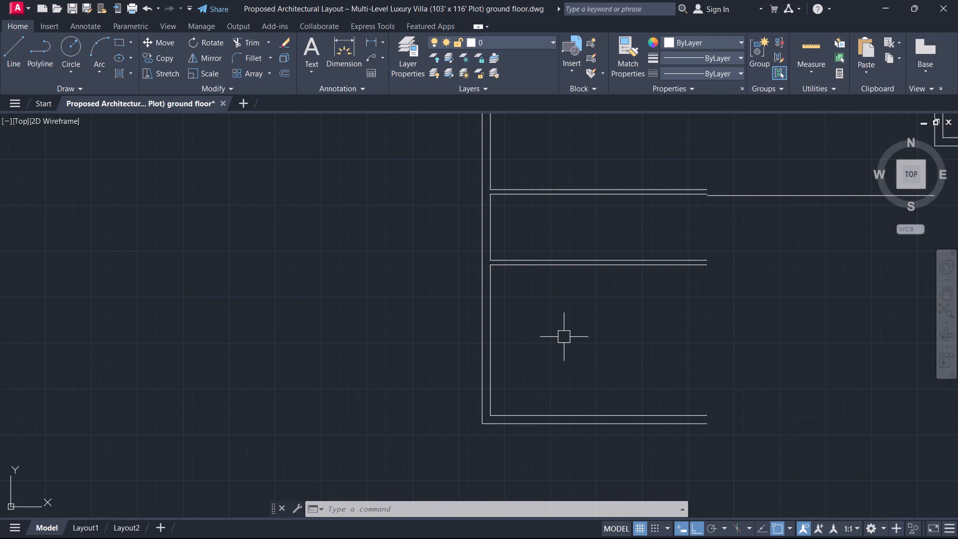
# Offset the inner left wall line of the first space below the lower-left room 9'3" to the right.
pyautogui.write('o')
pyautogui.press('space')
pyautogui.scroll(-2, 560, 290)
pyautogui.moveTo(559, 289); pyautogui.dragTo(554, 376, button='middle')
pyautogui.scroll(1, 548, 330)
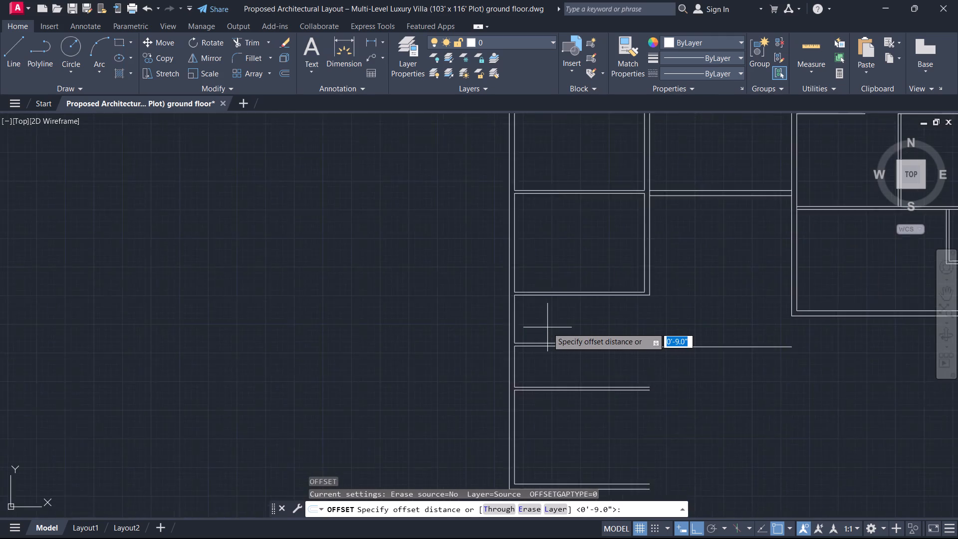
pyautogui.scroll(1, 547, 327)
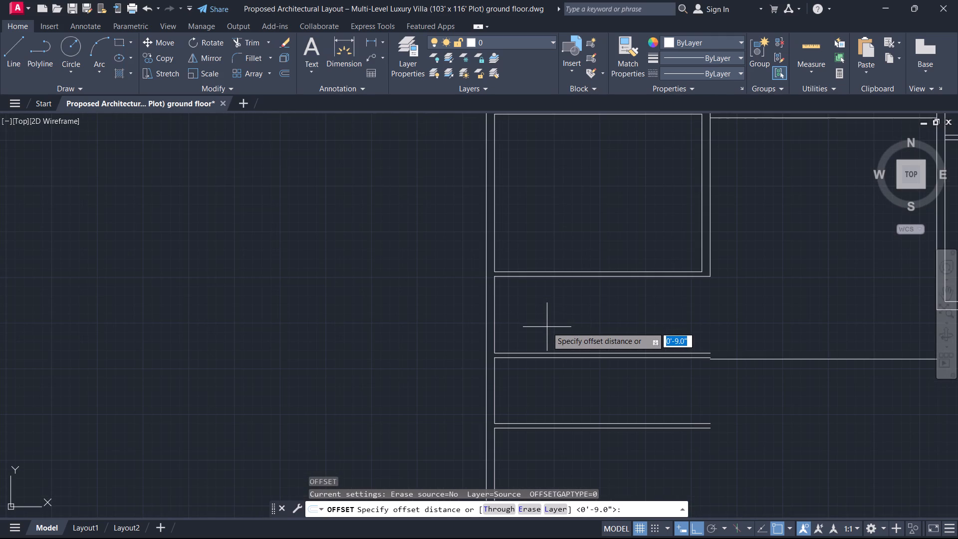
pyautogui.write("9'3")
pyautogui.press('Return')
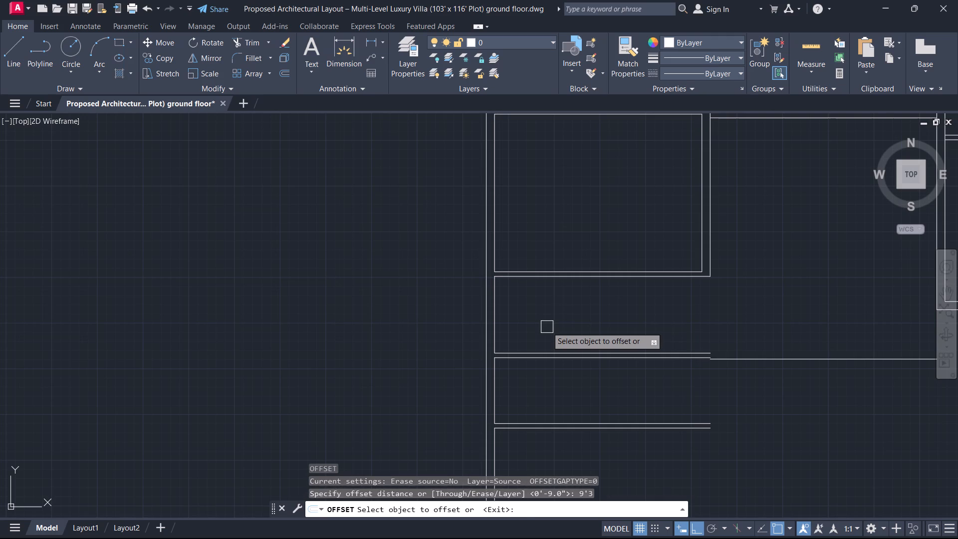
pyautogui.scroll(1, 547, 312)
pyautogui.click(464, 307)
pyautogui.click(500, 308)
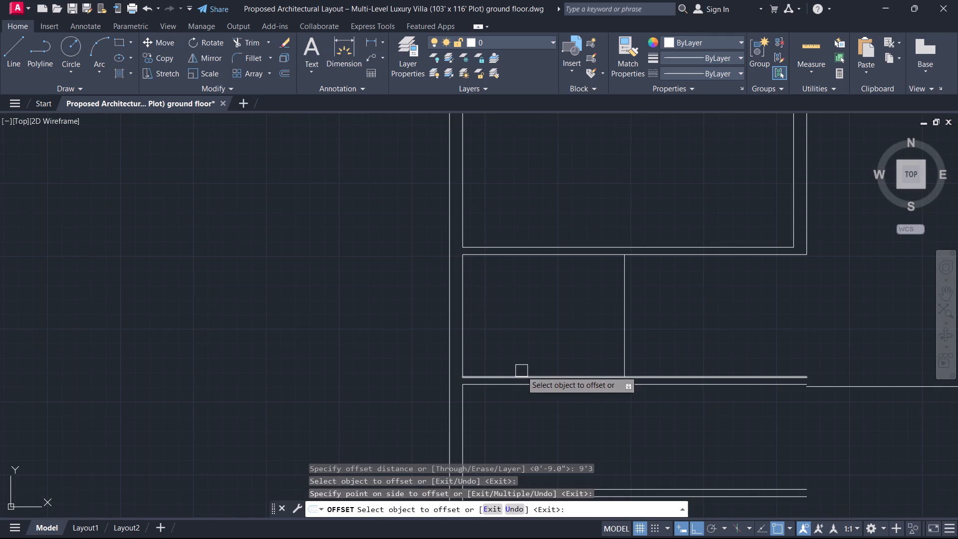
pyautogui.scroll(-1, 525, 397)
pyautogui.moveTo(530, 417); pyautogui.dragTo(554, 285, button='middle')
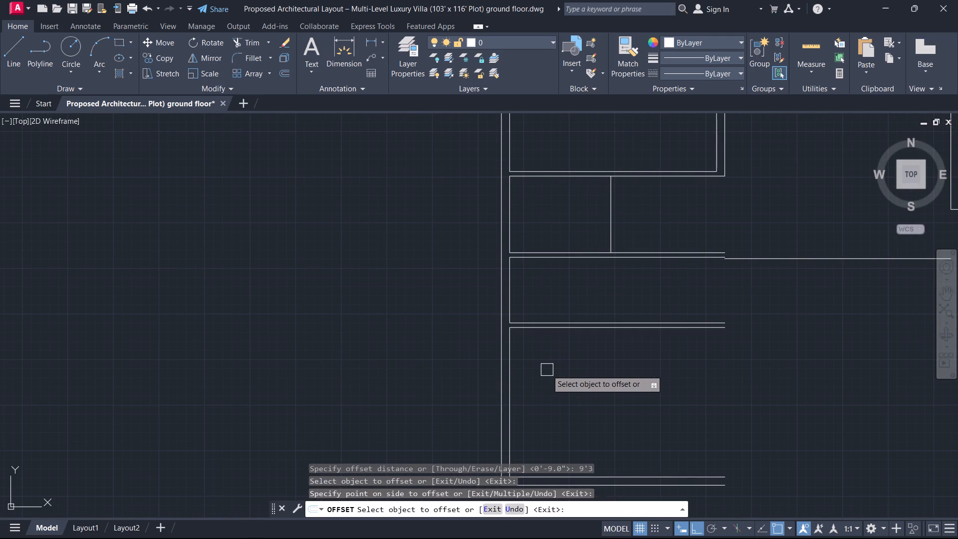
pyautogui.press('Escape')
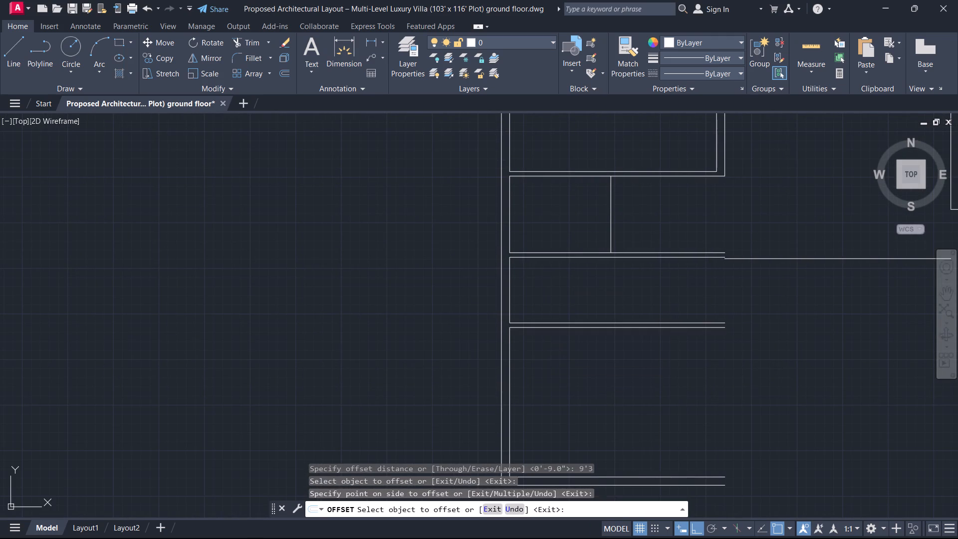
# Offset the new vertical line in the first space 5" to the right to form a partition.
pyautogui.write('o')
pyautogui.press('space')
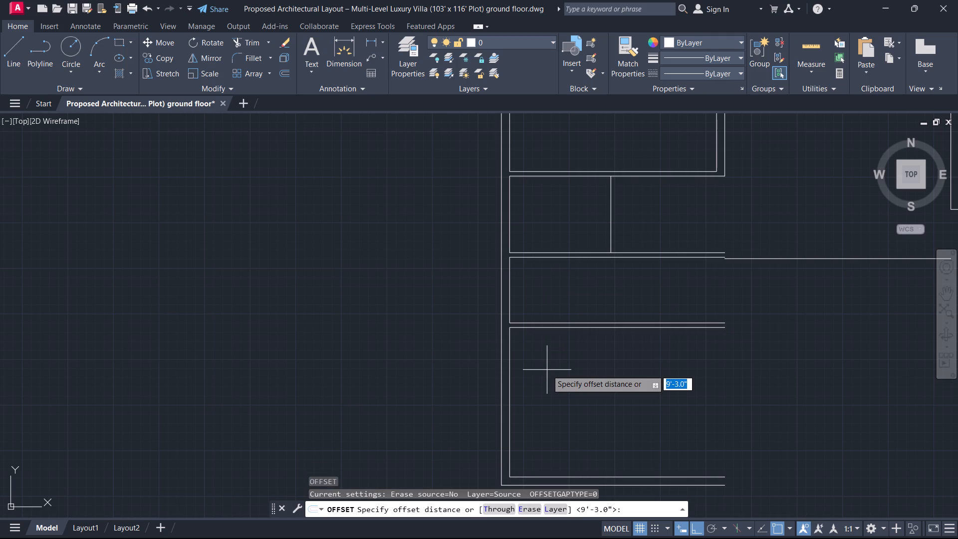
pyautogui.press('5')
pyautogui.press('Return')
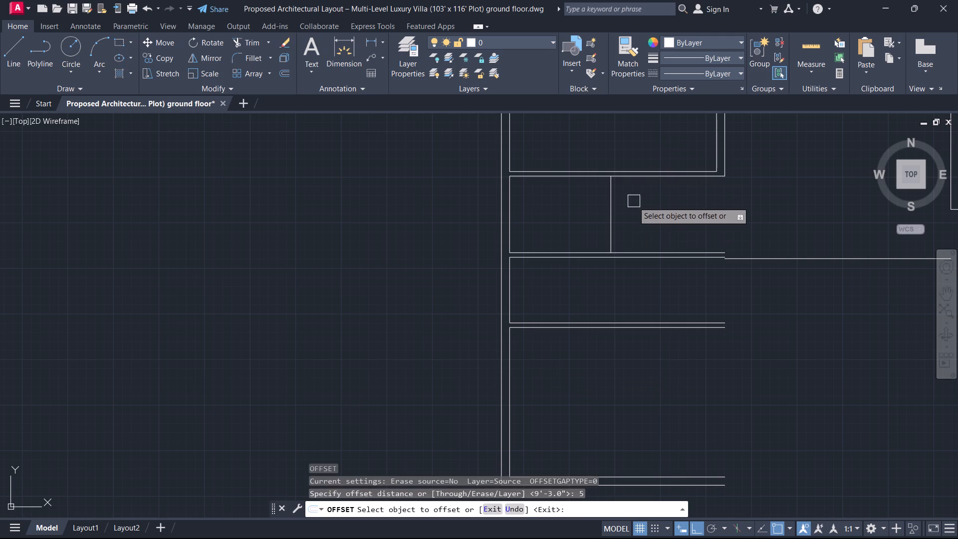
pyautogui.click(615, 203)
pyautogui.click(628, 211)
pyautogui.rightClick(628, 211)
pyautogui.click(652, 236)
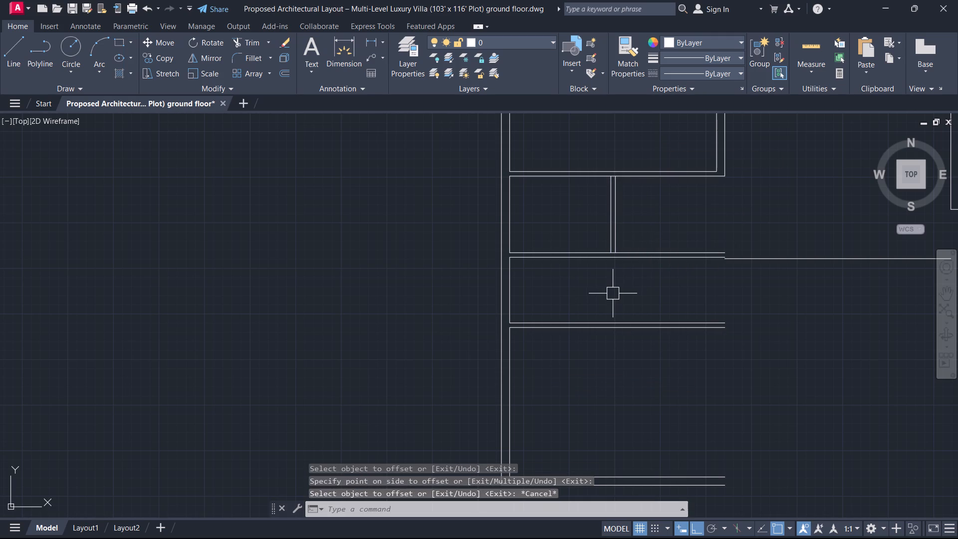
# Offset the inner left wall line of the second space, between the two horizontal partitions, 11'3" to the right.
pyautogui.write('o')
pyautogui.press('space')
pyautogui.write("11'3")
pyautogui.press('Return')
pyautogui.scroll(1, 611, 293)
pyautogui.click(454, 294)
pyautogui.click(509, 293)
pyautogui.rightClick(513, 293)
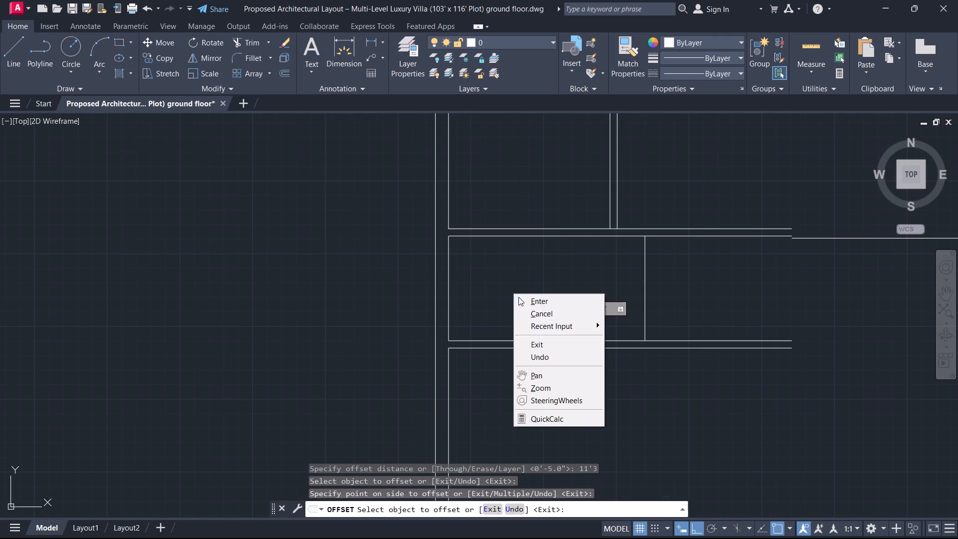
pyautogui.click(538, 314)
# Offset the inner left wall line of the large bottom space 16'8" to the right.
pyautogui.scroll(-1, 529, 381)
pyautogui.moveTo(529, 381); pyautogui.dragTo(590, 258, button='middle')
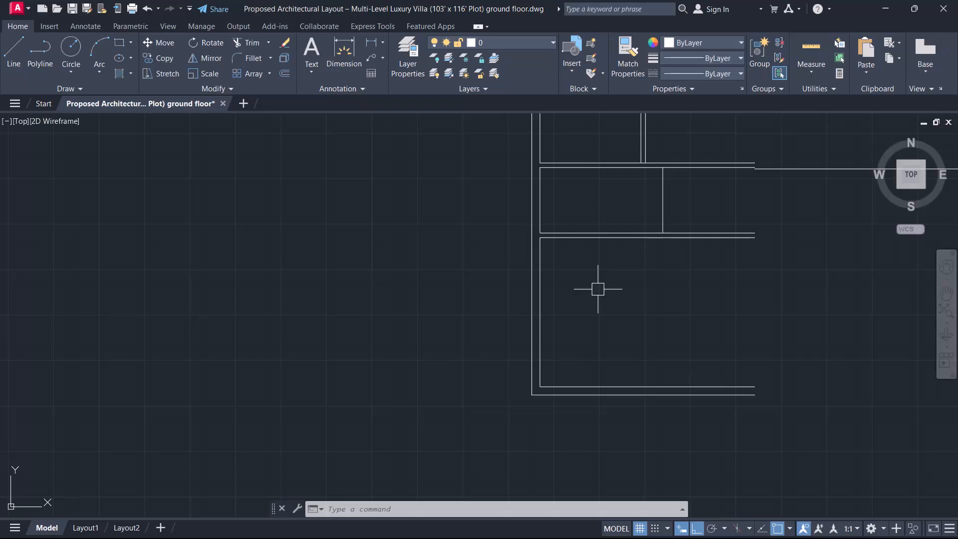
pyautogui.write('o')
pyautogui.press('space')
pyautogui.write('16')
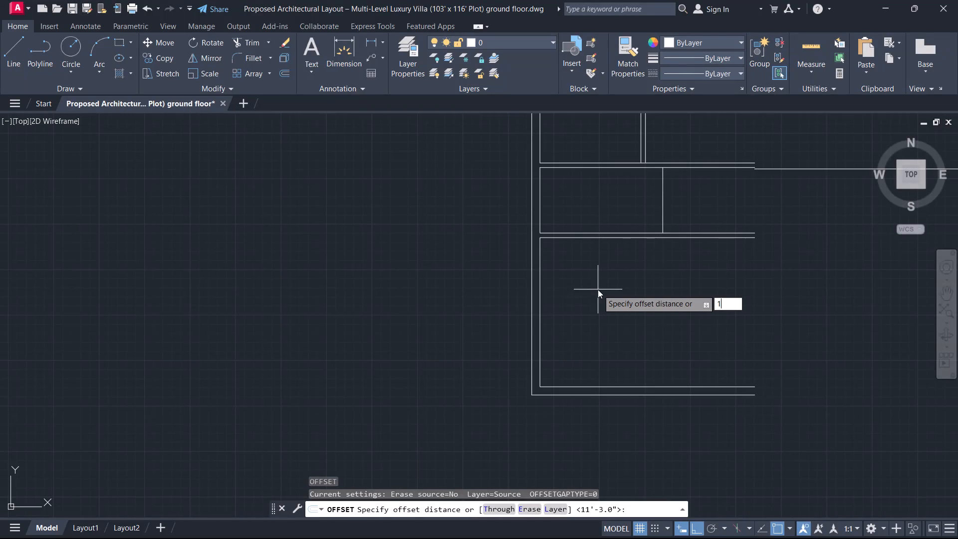
pyautogui.press("'")
pyautogui.press('8')
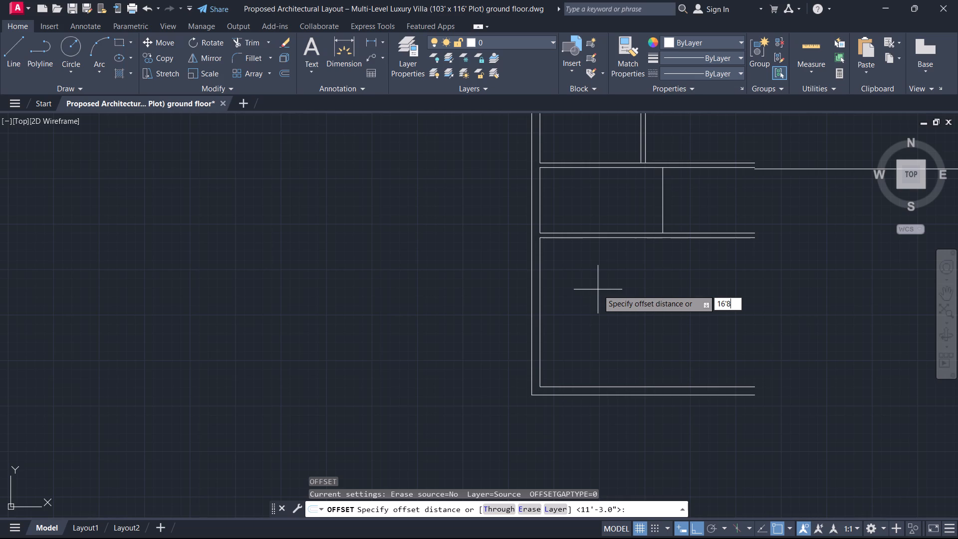
pyautogui.press('Return')
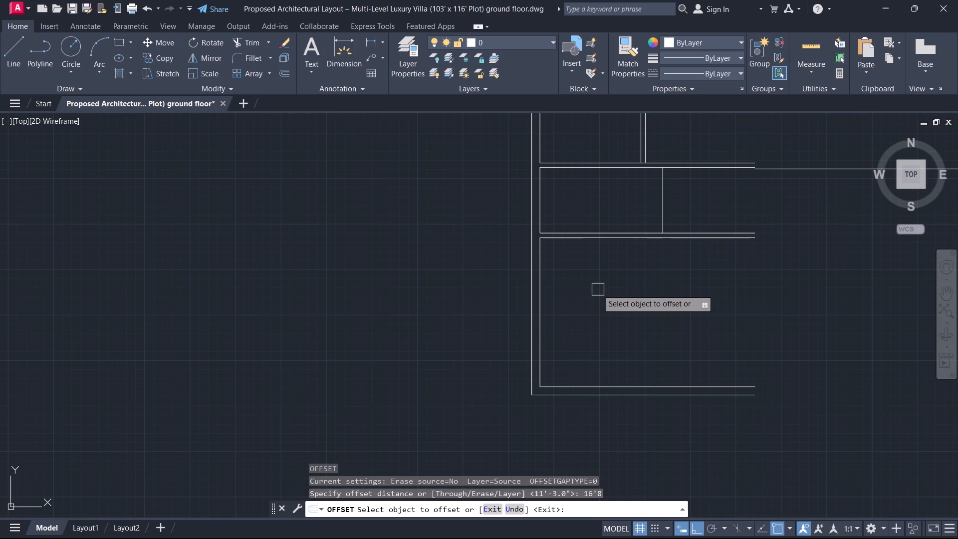
pyautogui.click(541, 347)
pyautogui.click(605, 319)
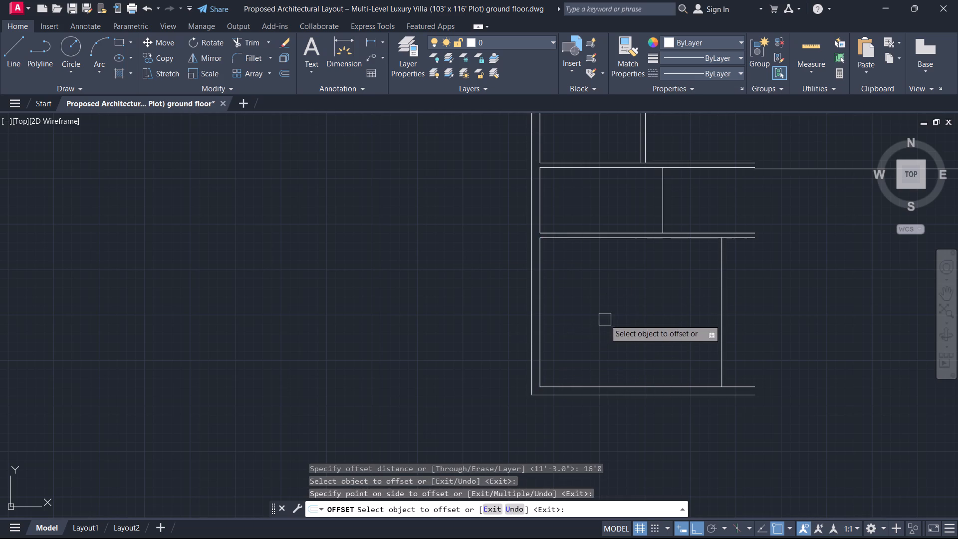
pyautogui.rightClick(605, 319)
pyautogui.click(640, 339)
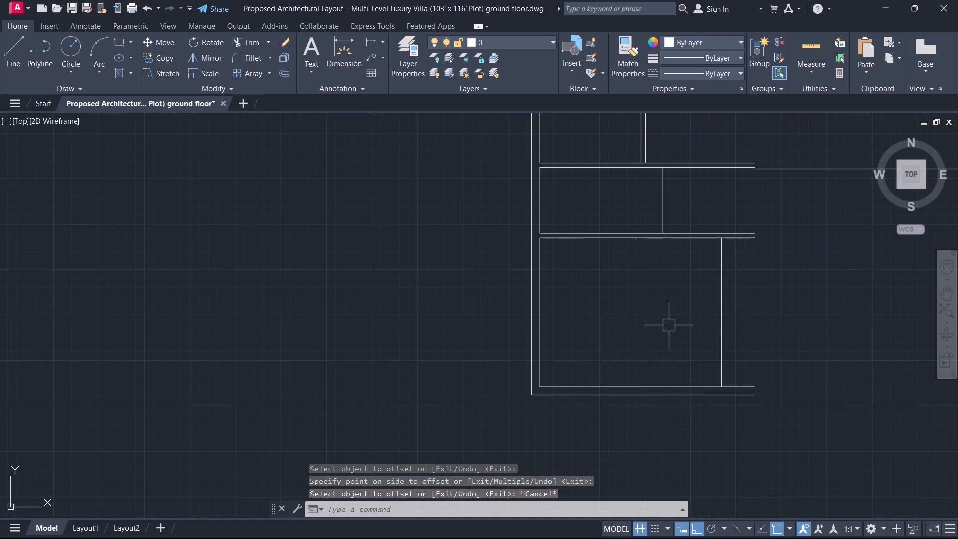
# Stretch the upper end of the bottom space's right vertical line up to the lower line of the upper room's bottom wall.
pyautogui.moveTo(667, 324); pyautogui.dragTo(624, 350, button='middle')
pyautogui.scroll(-1, 627, 349)
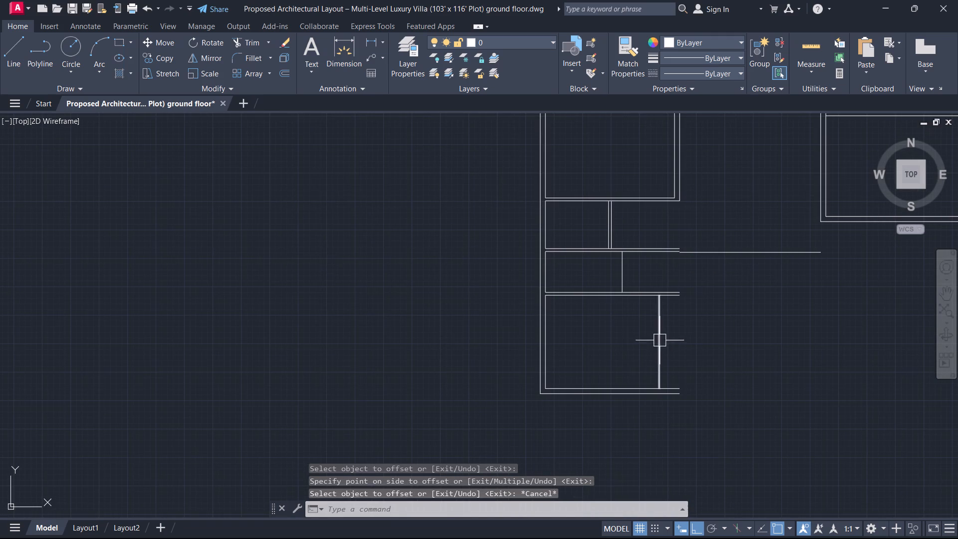
pyautogui.click(660, 340)
pyautogui.click(659, 297)
pyautogui.scroll(2, 662, 196)
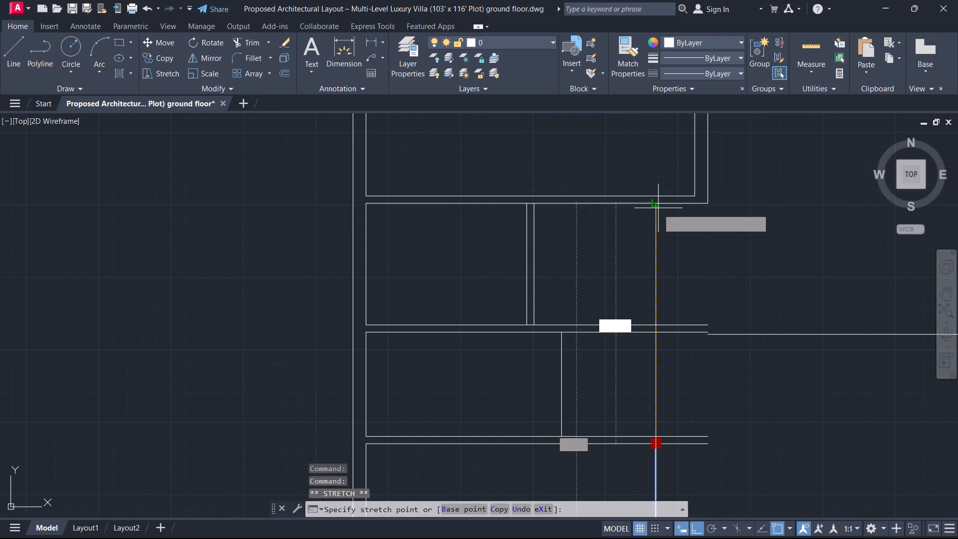
pyautogui.click(659, 204)
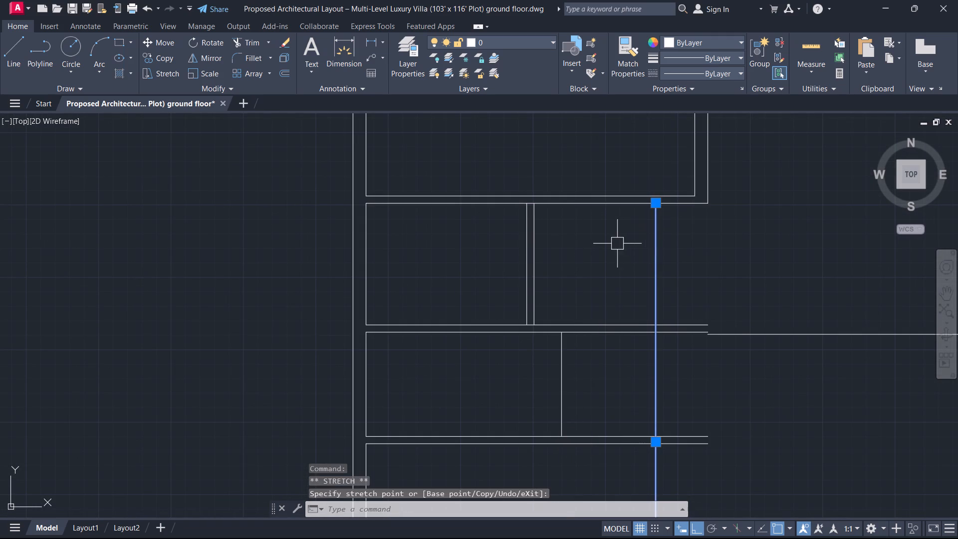
pyautogui.rightClick(617, 243)
pyautogui.click(599, 247)
pyautogui.click(595, 253)
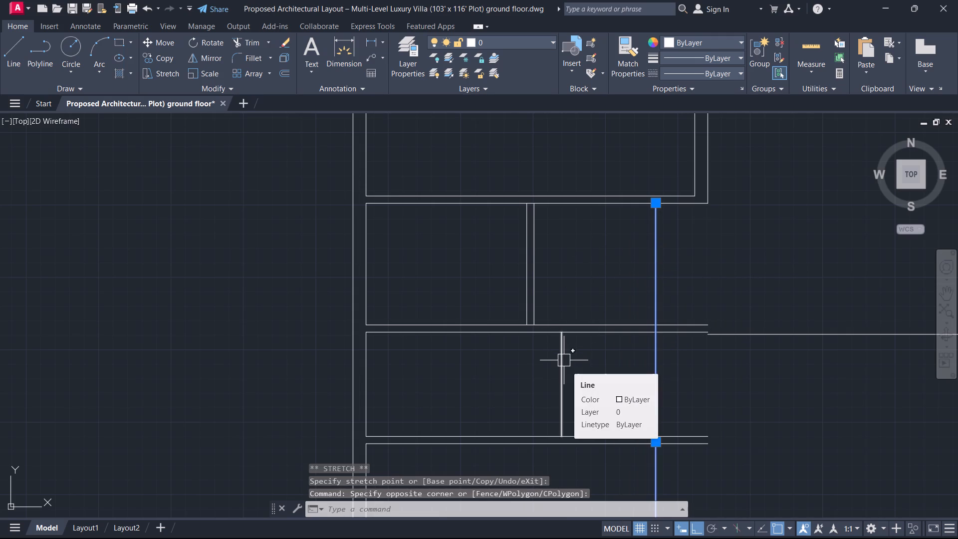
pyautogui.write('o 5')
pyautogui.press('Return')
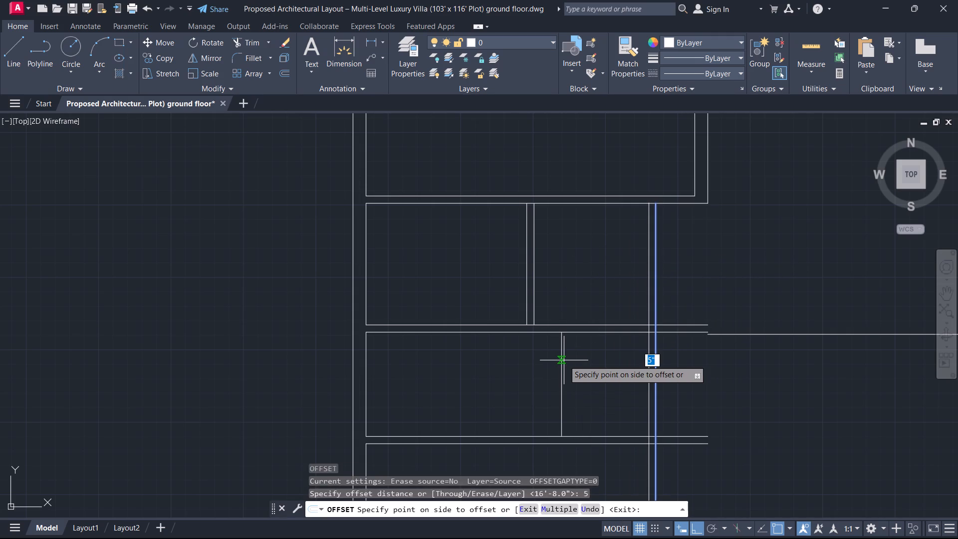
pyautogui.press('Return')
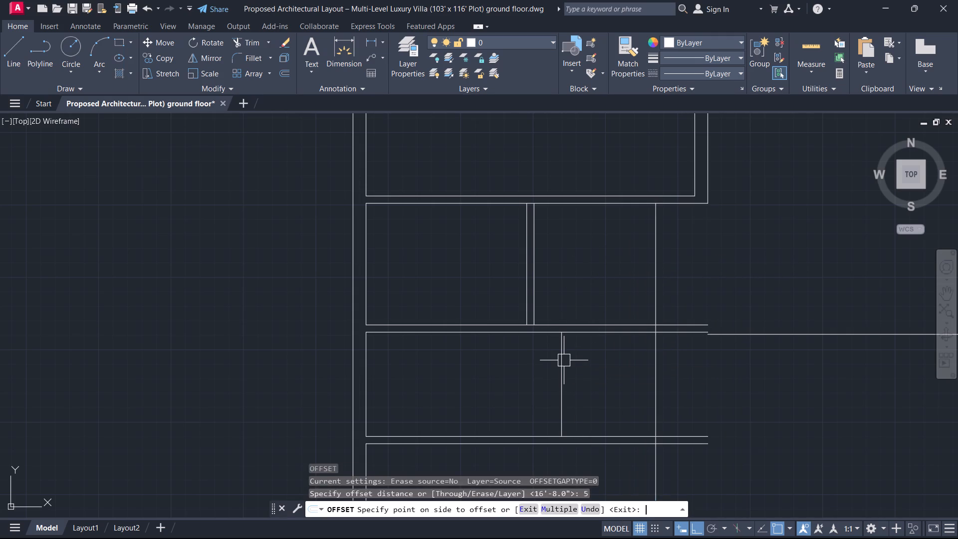
# Offset the single vertical line in the second space 5" to the right to form a partition.
pyautogui.write('o 5')
pyautogui.press('Return')
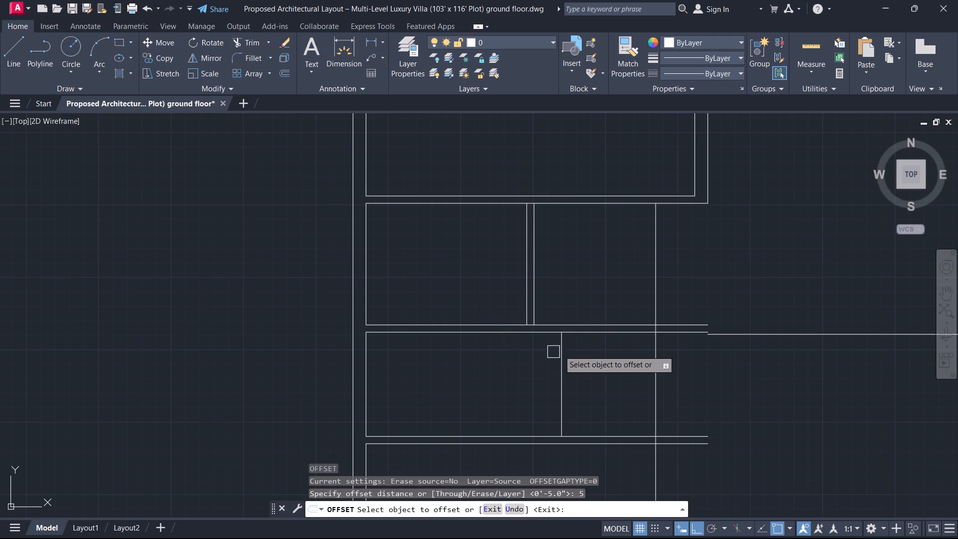
pyautogui.click(563, 355)
pyautogui.click(599, 375)
# Offset the long vertical line crossing all three lower spaces 5" to the right.
pyautogui.scroll(-1, 598, 340)
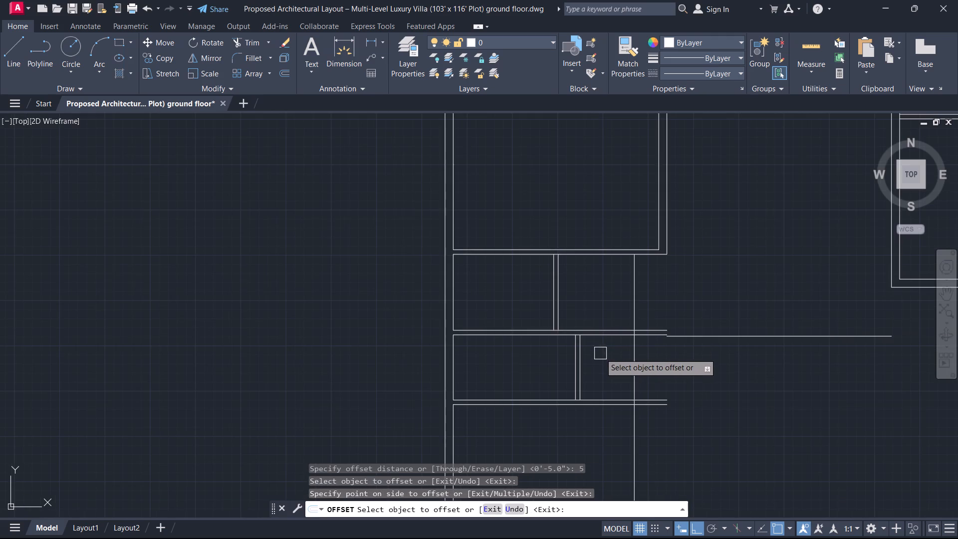
pyautogui.scroll(-1, 594, 353)
pyautogui.moveTo(582, 349); pyautogui.dragTo(560, 335, button='middle')
pyautogui.scroll(1, 580, 345)
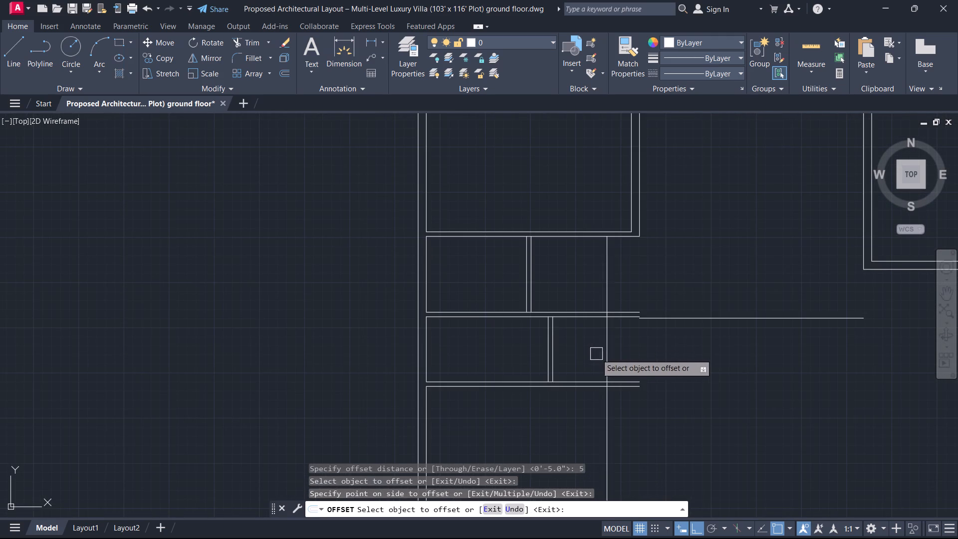
pyautogui.click(605, 355)
pyautogui.click(617, 361)
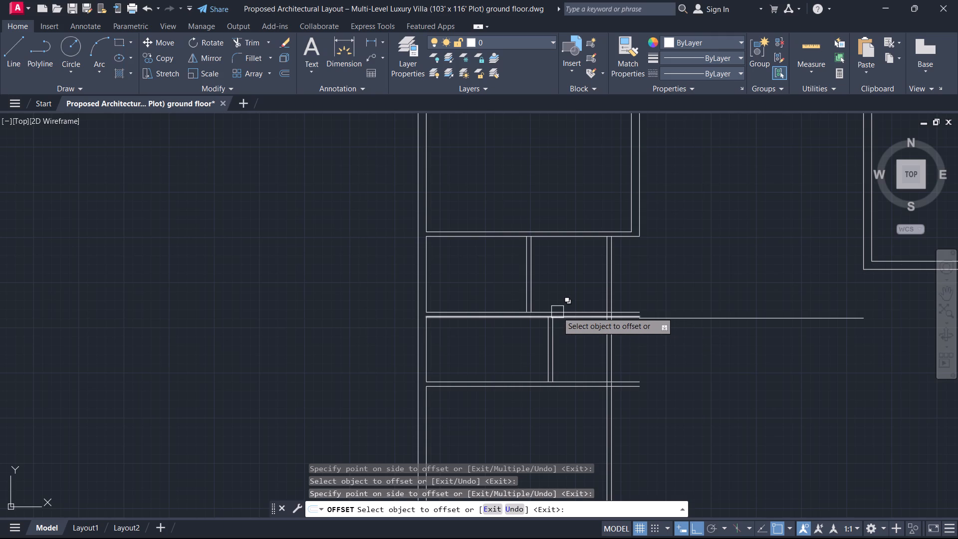
pyautogui.rightClick(650, 266)
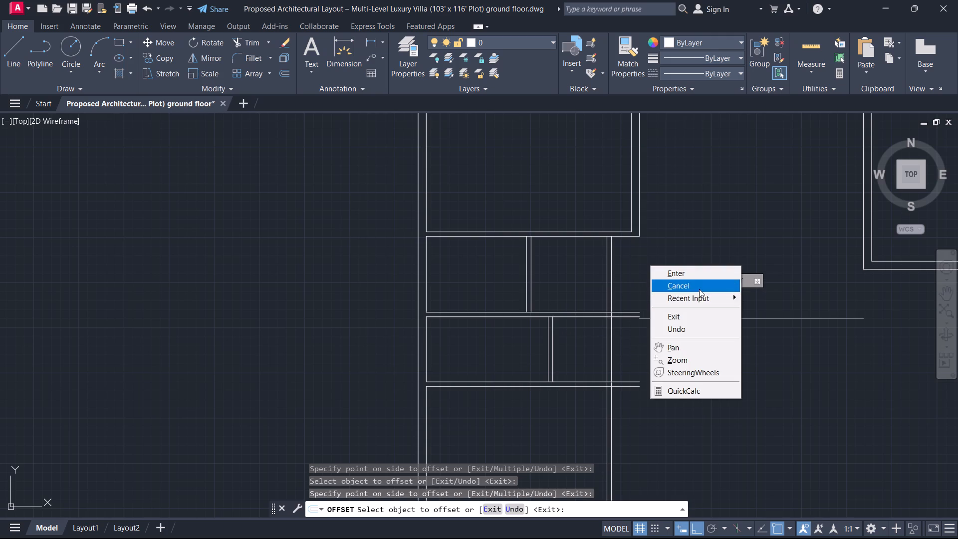
pyautogui.click(700, 288)
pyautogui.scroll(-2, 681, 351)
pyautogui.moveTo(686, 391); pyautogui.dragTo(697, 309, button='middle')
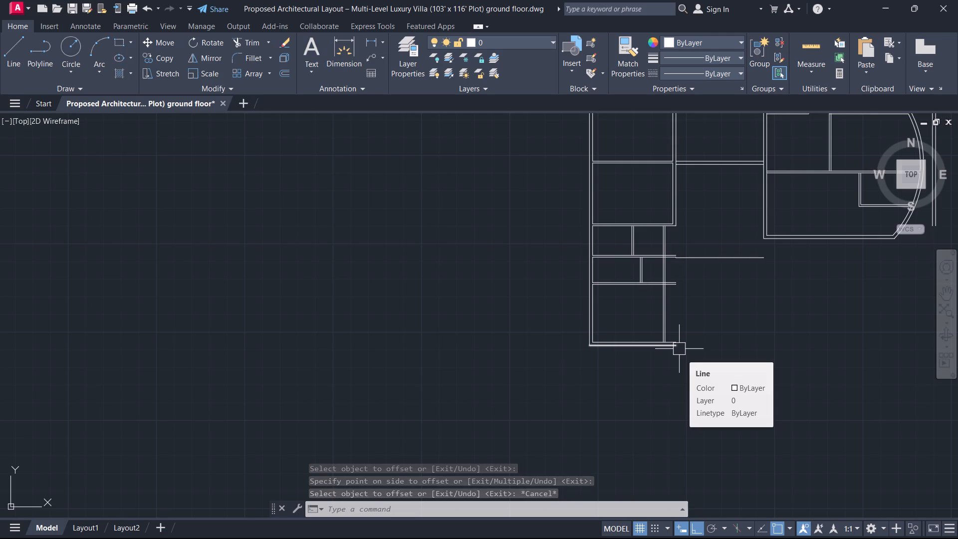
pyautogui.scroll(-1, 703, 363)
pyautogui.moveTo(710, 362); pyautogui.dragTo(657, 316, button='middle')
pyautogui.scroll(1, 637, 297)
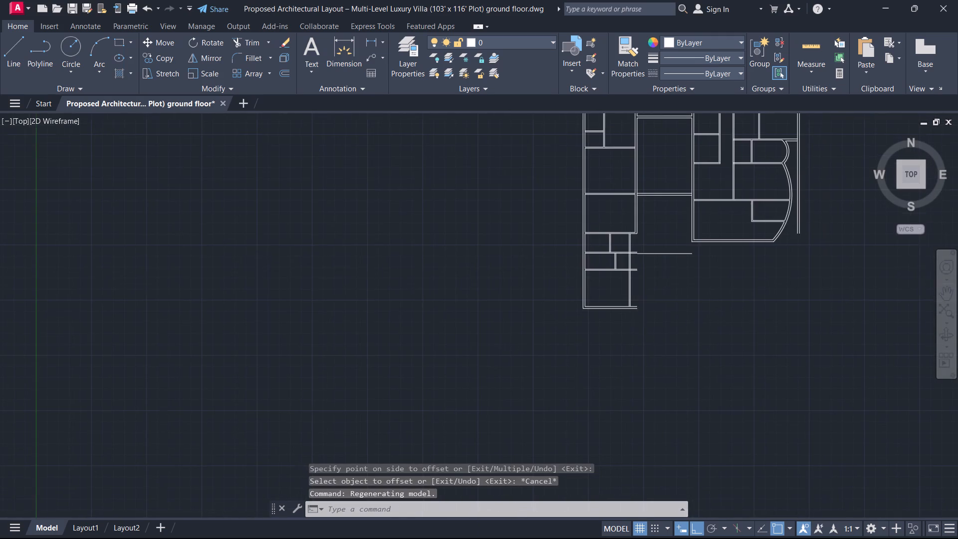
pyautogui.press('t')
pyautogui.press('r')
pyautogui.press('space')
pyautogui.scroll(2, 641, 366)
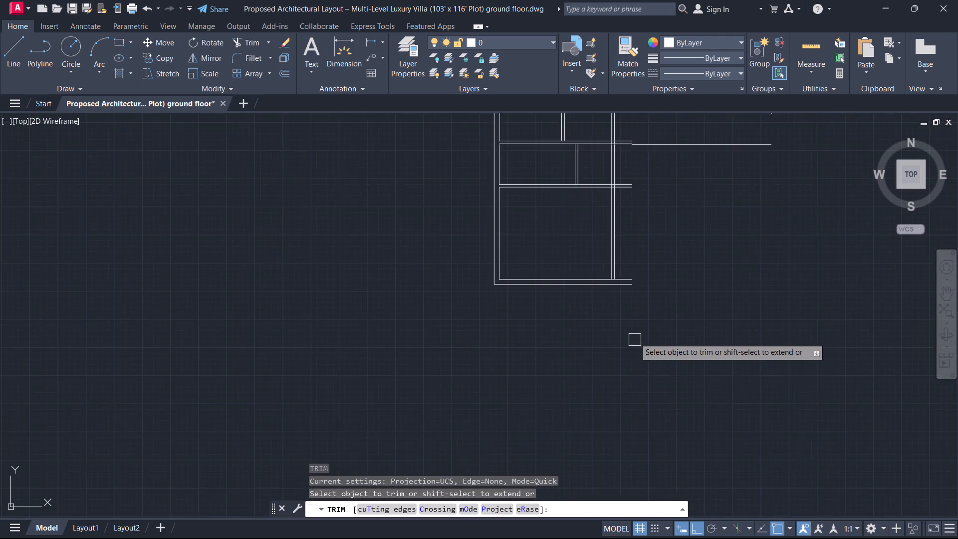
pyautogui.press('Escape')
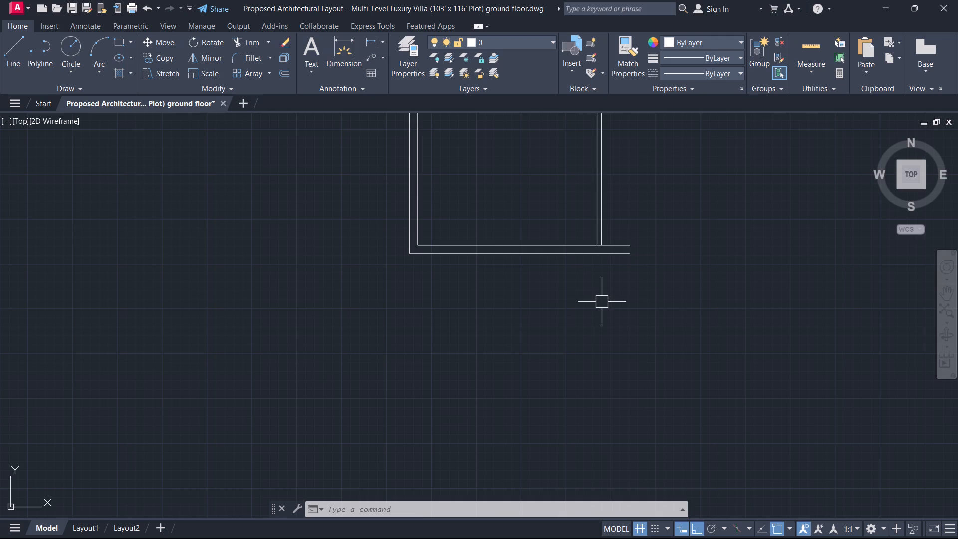
# Erase the 5" offset copy just outside the long vertical line of the lower spaces.
pyautogui.scroll(2, 626, 252)
pyautogui.click(570, 204)
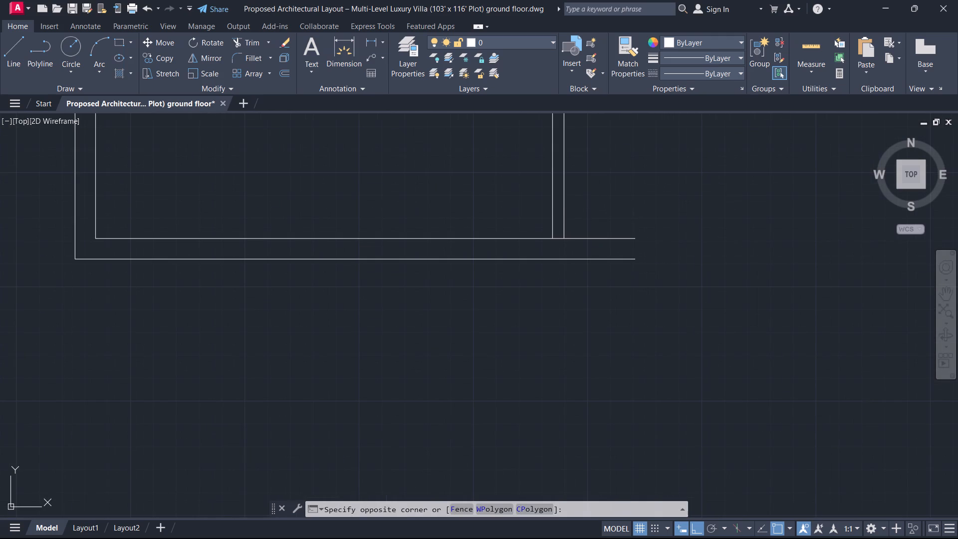
pyautogui.click(563, 207)
pyautogui.press('Delete')
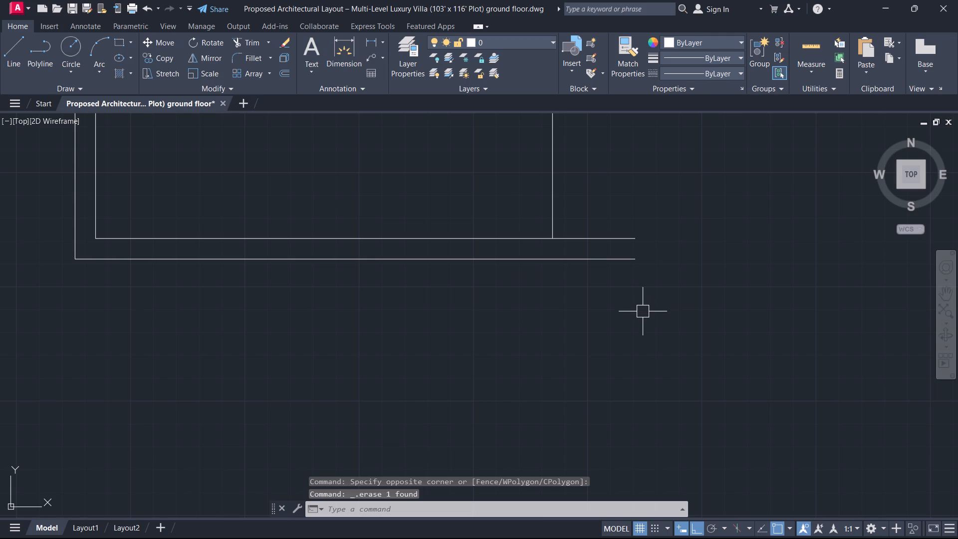
# Offset the long vertical line crossing the lower spaces 9" to the right to form the outer wall.
pyautogui.scroll(-2, 591, 309)
pyautogui.moveTo(591, 309); pyautogui.dragTo(606, 375, button='middle')
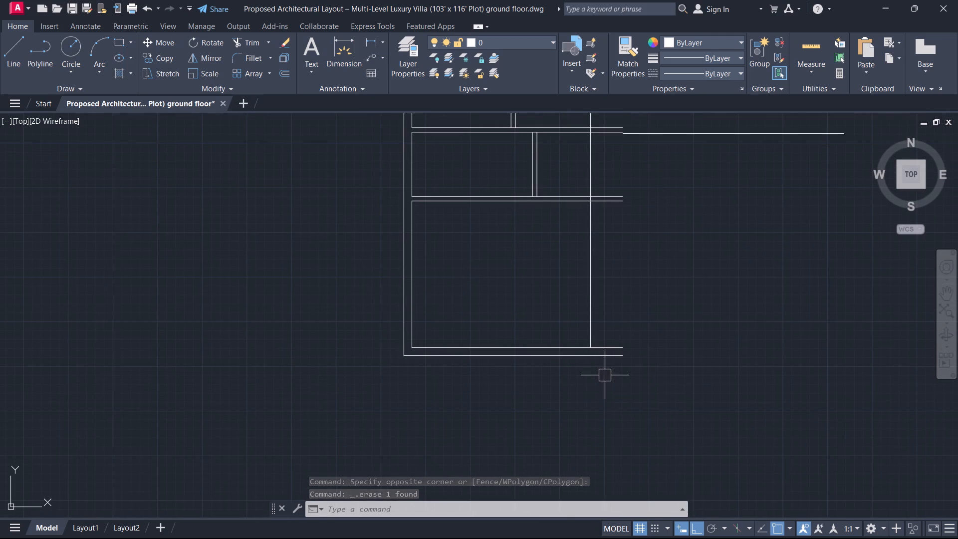
pyautogui.press('o')
pyautogui.press('space')
pyautogui.press('9')
pyautogui.press('Return')
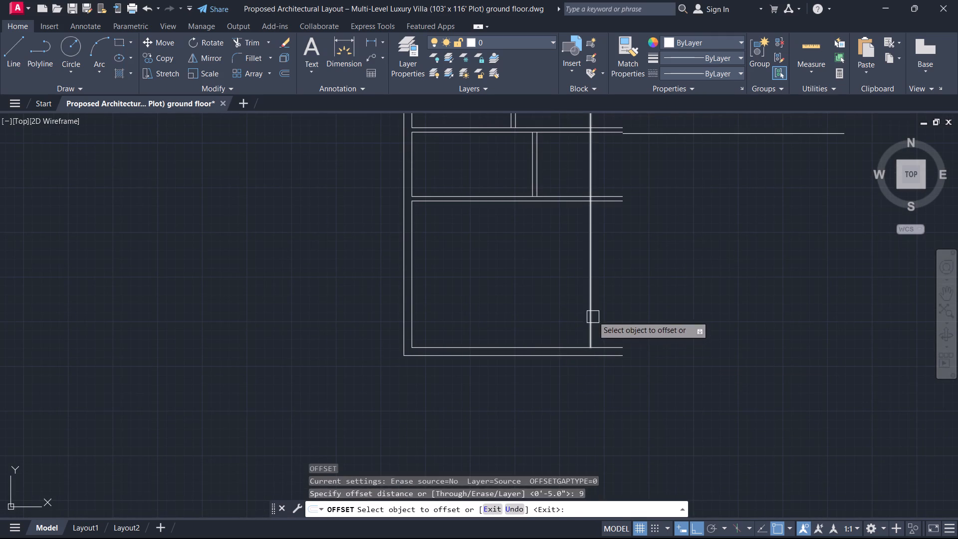
pyautogui.click(593, 314)
pyautogui.click(632, 334)
pyautogui.press('Escape')
# Fillet the outer and inner lines of the new right wall with the matching bottom wall lines to close the lower-right corner.
pyautogui.press('f')
pyautogui.press('space')
pyautogui.click(599, 318)
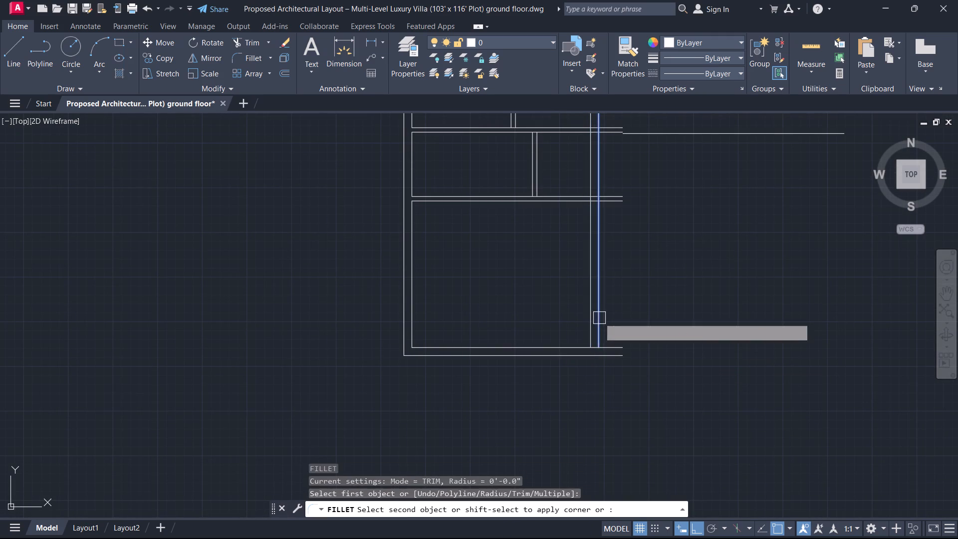
pyautogui.click(562, 360)
pyautogui.press('space')
pyautogui.click(591, 327)
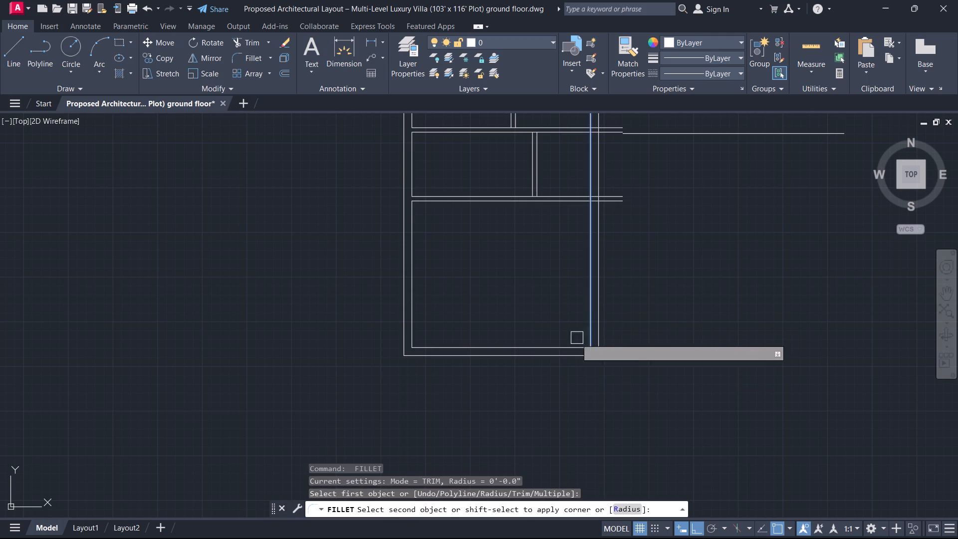
pyautogui.click(568, 344)
pyautogui.press('Escape')
# Trim the ends of both horizontal partitions that project beyond the new right wall's outer line.
pyautogui.scroll(-2, 566, 333)
pyautogui.moveTo(566, 333); pyautogui.dragTo(530, 400, button='middle')
pyautogui.scroll(2, 568, 358)
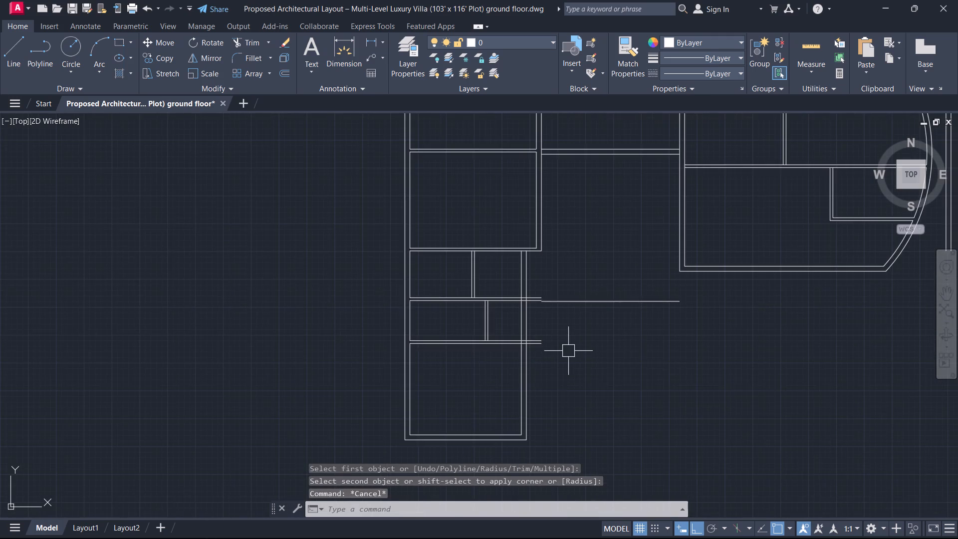
pyautogui.press('t')
pyautogui.press('r')
pyautogui.press('space')
pyautogui.scroll(1, 520, 335)
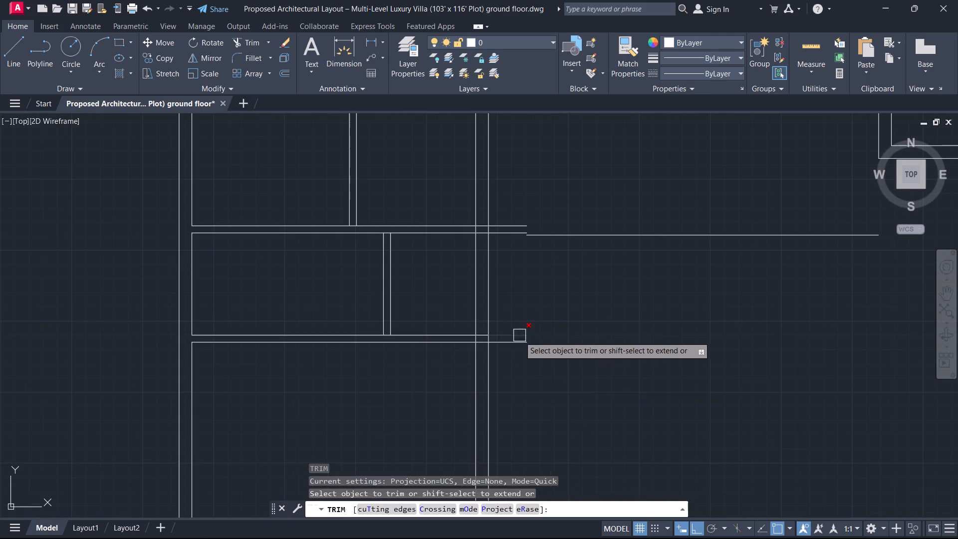
pyautogui.click(508, 374)
pyautogui.click(503, 209)
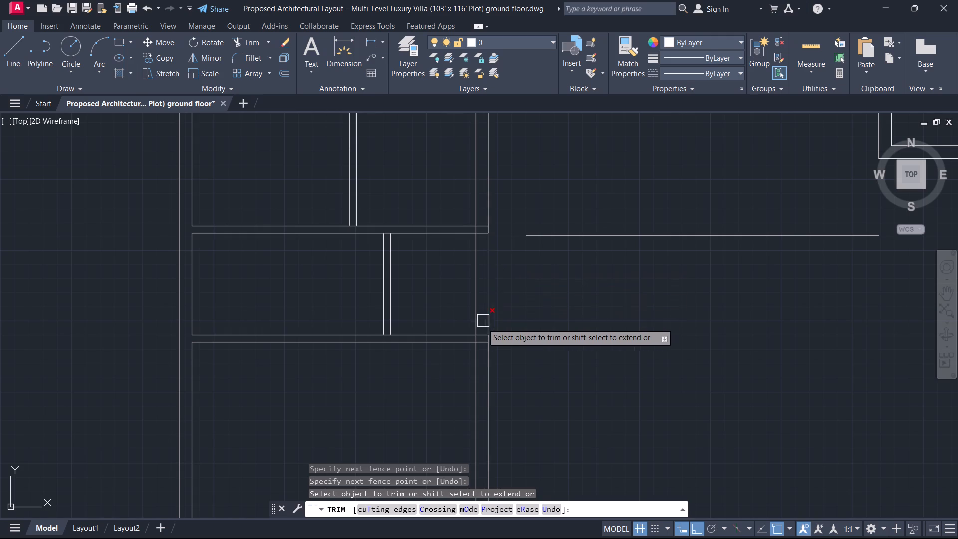
pyautogui.scroll(3, 480, 346)
pyautogui.click(481, 349)
pyautogui.press('Escape')
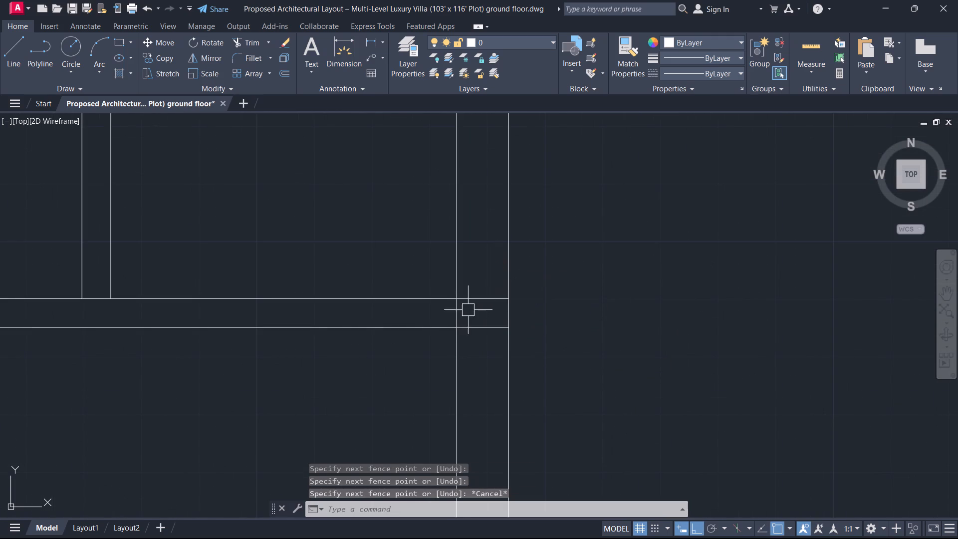
# Extend the right line of the second space's partition down and up to the far lines of both horizontal partitions.
pyautogui.scroll(-2, 333, 316)
pyautogui.write('ex')
pyautogui.press('space')
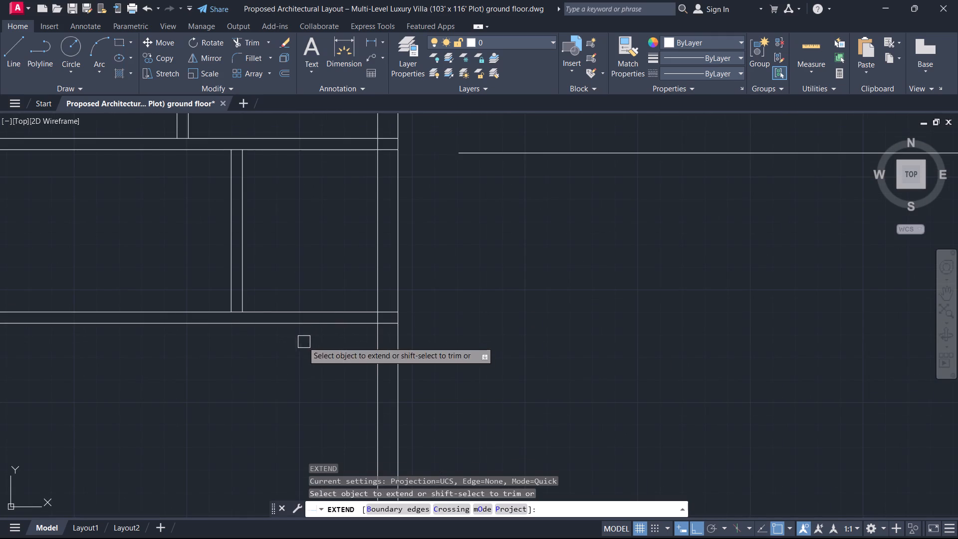
pyautogui.click(243, 276)
pyautogui.press('Escape')
pyautogui.moveTo(290, 280); pyautogui.dragTo(291, 280, button='middle')
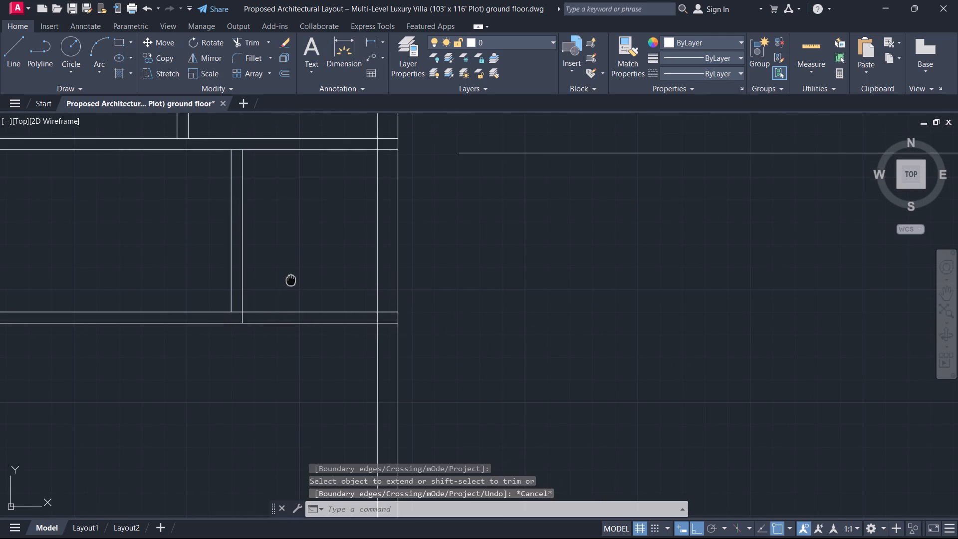
pyautogui.moveTo(291, 280); pyautogui.dragTo(311, 370, button='middle')
pyautogui.press('space')
pyautogui.click(268, 272)
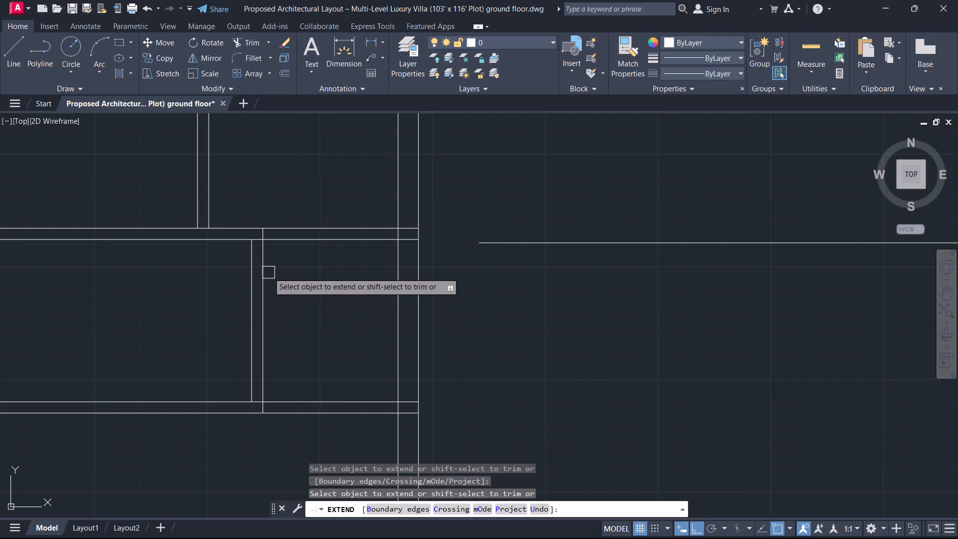
pyautogui.press('Escape')
# Trim both horizontal partitions between the second space's extended partition line and the right outer wall.
pyautogui.press('t')
pyautogui.press('r')
pyautogui.moveTo(331, 414); pyautogui.dragTo(427, 408, button='middle')
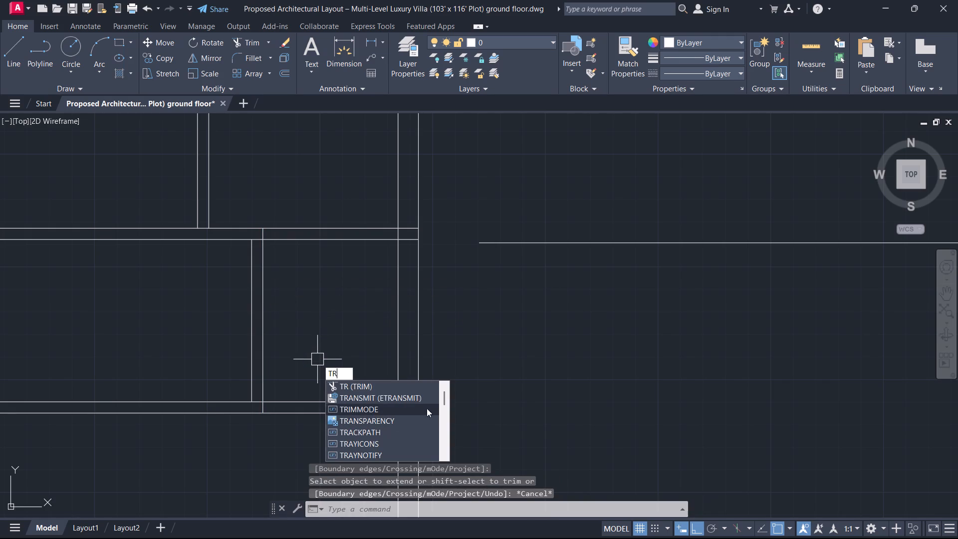
pyautogui.moveTo(427, 408); pyautogui.dragTo(470, 397, button='middle')
pyautogui.click(394, 390)
pyautogui.moveTo(333, 422); pyautogui.dragTo(823, 353, button='middle')
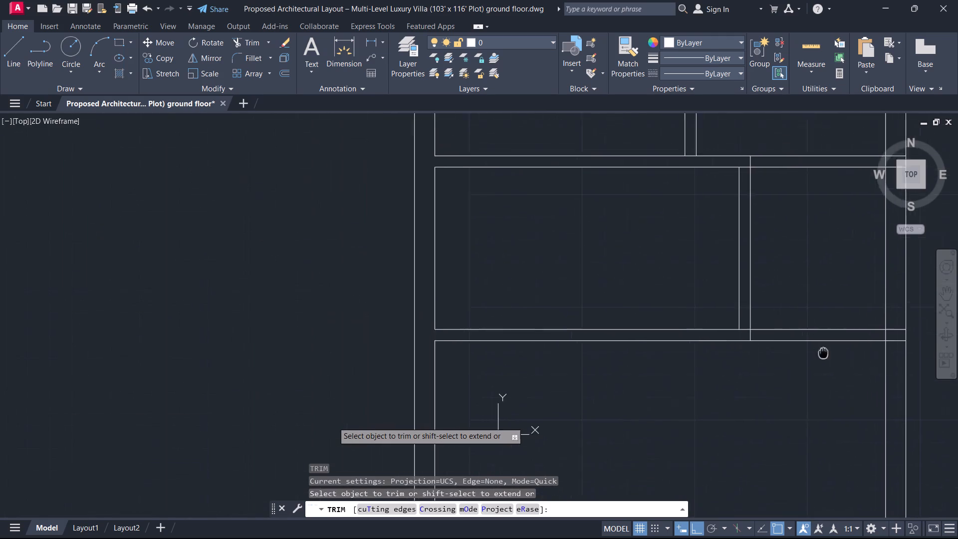
pyautogui.moveTo(823, 353); pyautogui.dragTo(896, 382, button='middle')
pyautogui.click(860, 392)
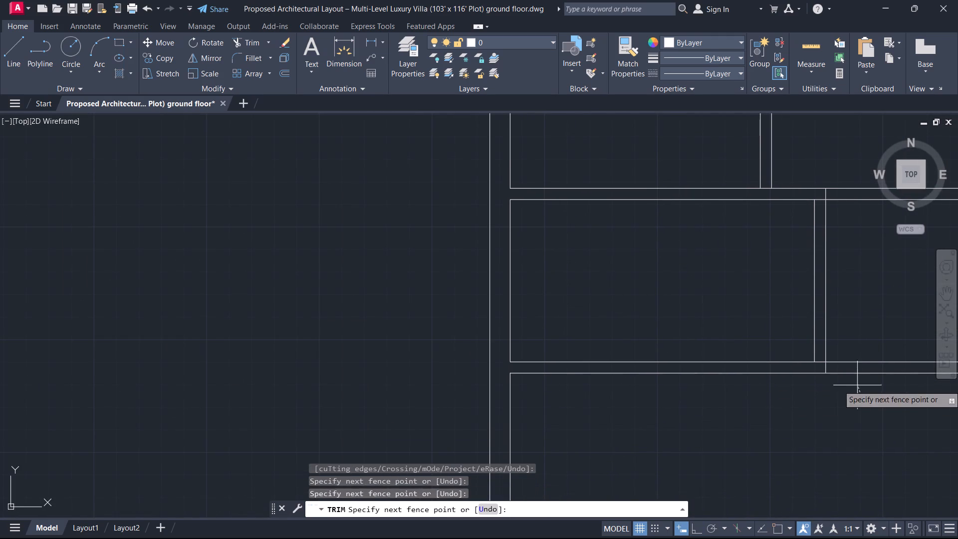
pyautogui.click(865, 157)
pyautogui.scroll(-2, 831, 250)
pyautogui.moveTo(841, 277); pyautogui.dragTo(400, 313, button='middle')
pyautogui.press('Escape')
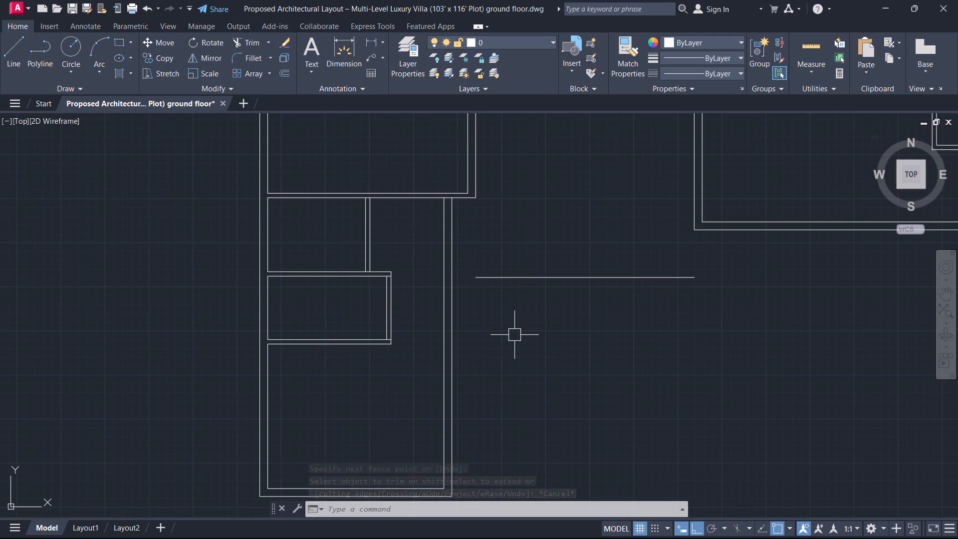
# Offset the single horizontal line between the two building blocks 9" downward to form a wall.
pyautogui.moveTo(601, 340); pyautogui.dragTo(519, 370, button='middle')
pyautogui.scroll(-1, 601, 340)
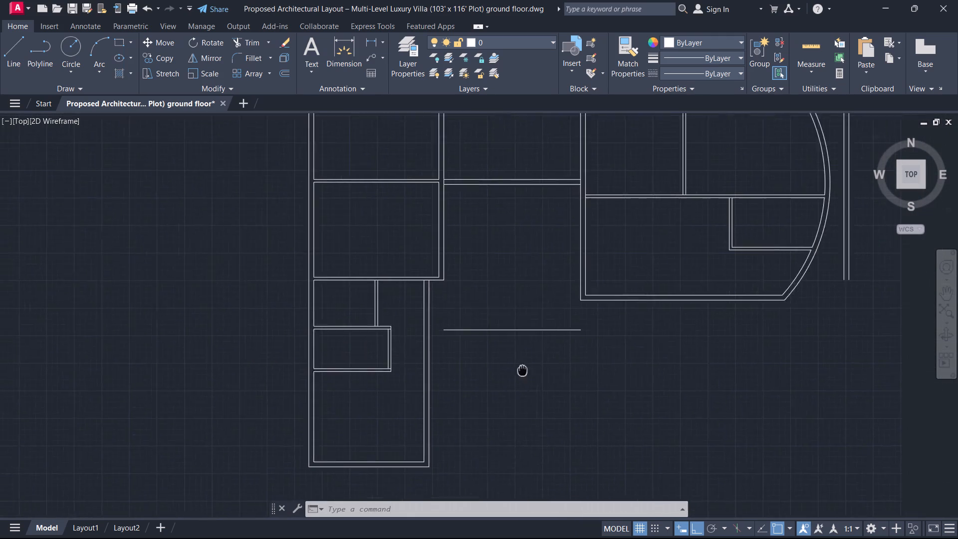
pyautogui.moveTo(519, 370); pyautogui.dragTo(436, 379, button='middle')
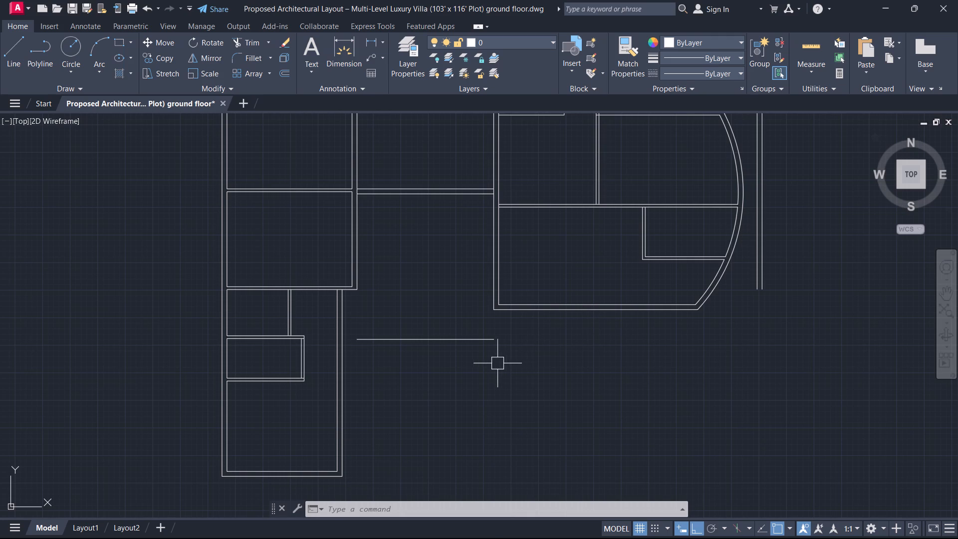
pyautogui.scroll(1, 474, 341)
pyautogui.middleClick(478, 341)
pyautogui.scroll(1, 483, 343)
pyautogui.write('o')
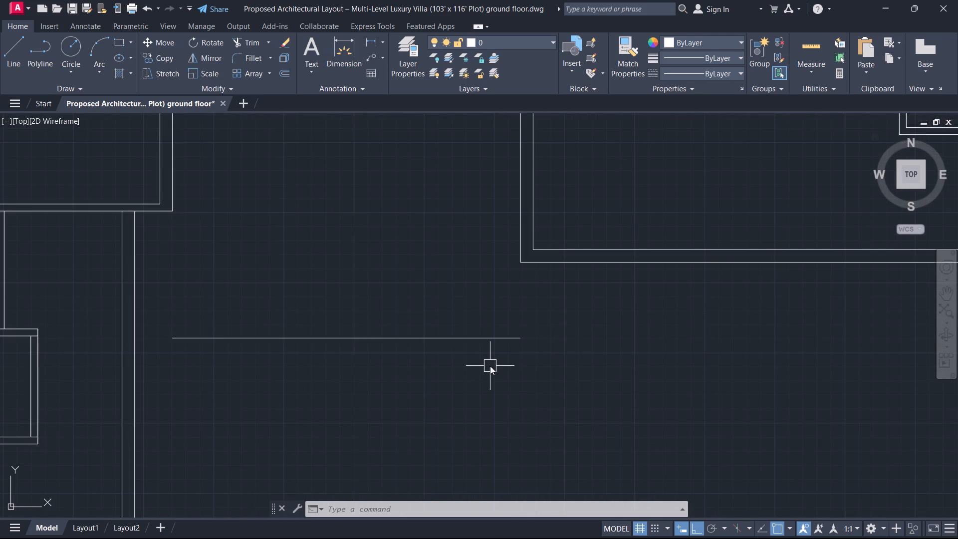
pyautogui.press('space')
pyautogui.press('9')
pyautogui.press('Return')
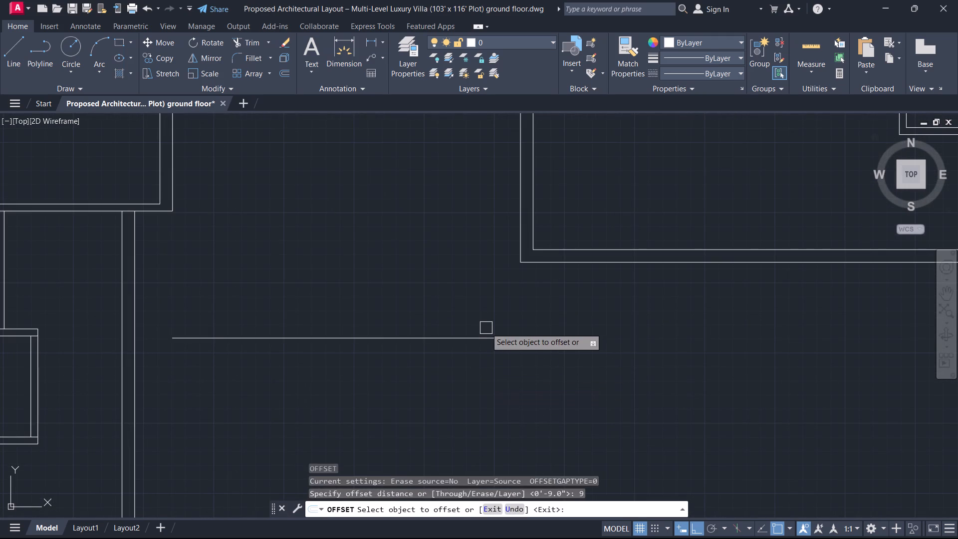
pyautogui.click(483, 342)
pyautogui.click(481, 379)
pyautogui.press('Escape')
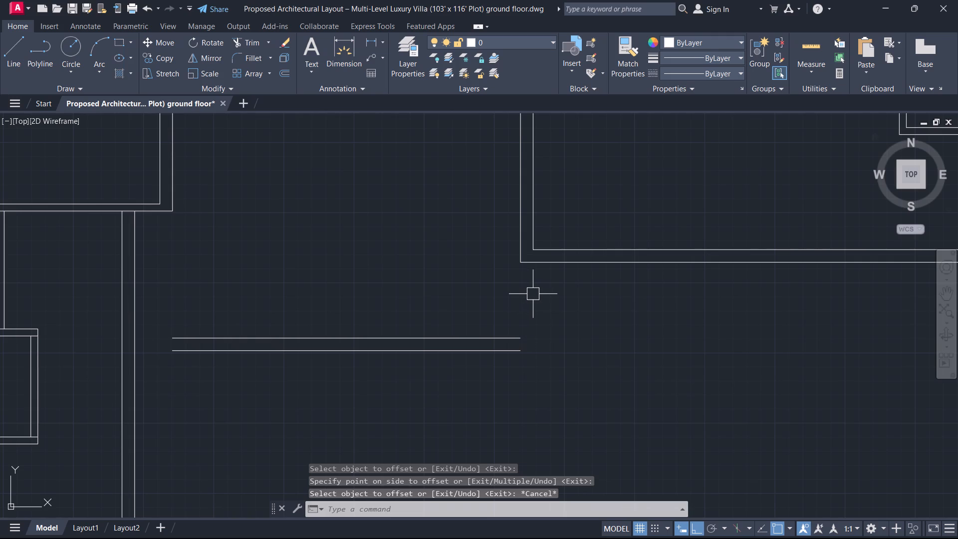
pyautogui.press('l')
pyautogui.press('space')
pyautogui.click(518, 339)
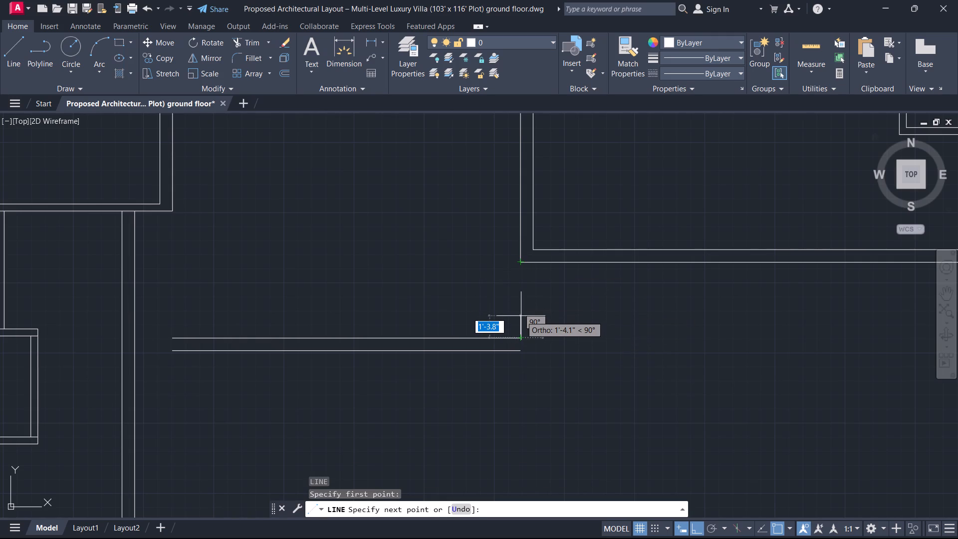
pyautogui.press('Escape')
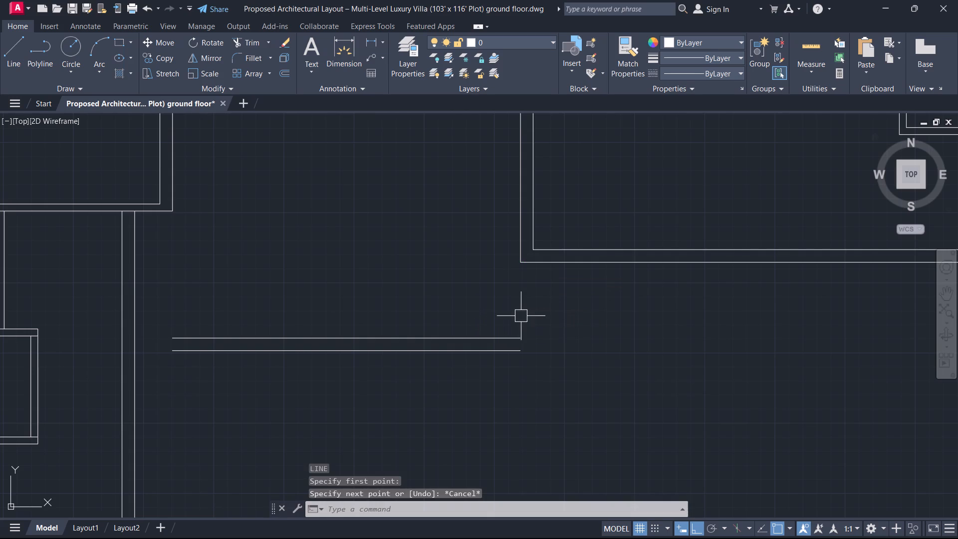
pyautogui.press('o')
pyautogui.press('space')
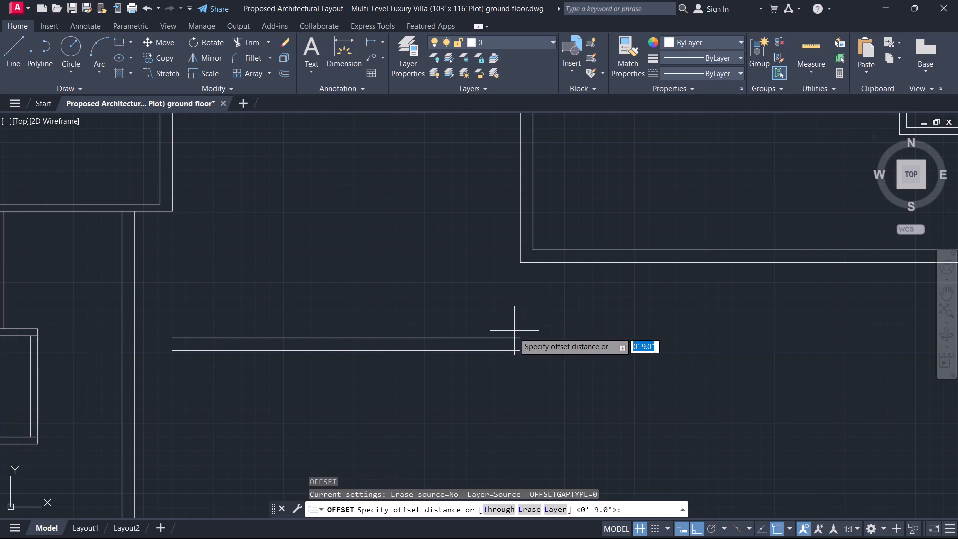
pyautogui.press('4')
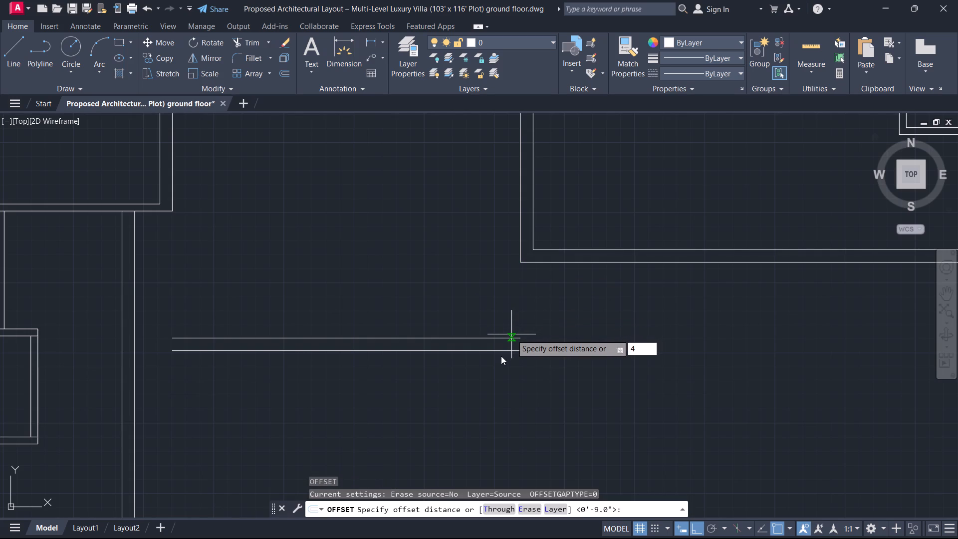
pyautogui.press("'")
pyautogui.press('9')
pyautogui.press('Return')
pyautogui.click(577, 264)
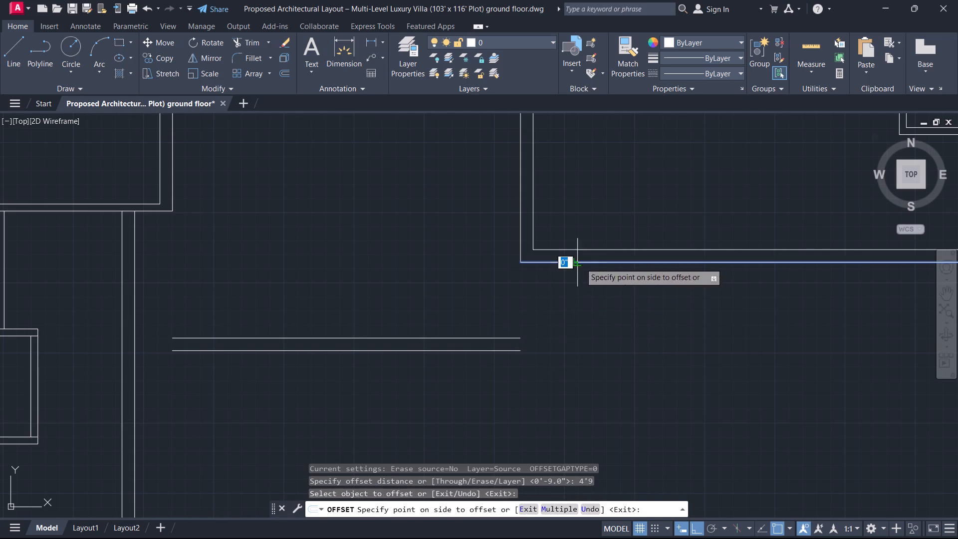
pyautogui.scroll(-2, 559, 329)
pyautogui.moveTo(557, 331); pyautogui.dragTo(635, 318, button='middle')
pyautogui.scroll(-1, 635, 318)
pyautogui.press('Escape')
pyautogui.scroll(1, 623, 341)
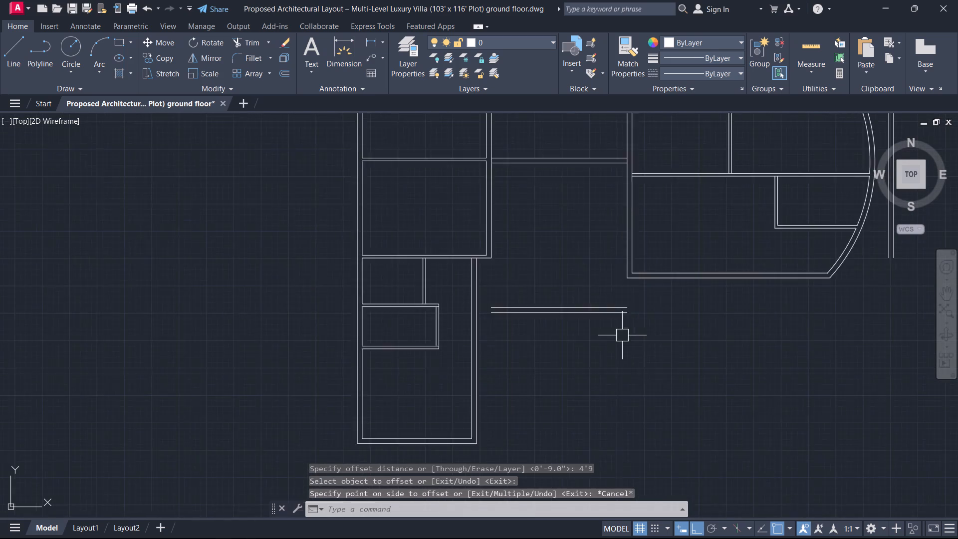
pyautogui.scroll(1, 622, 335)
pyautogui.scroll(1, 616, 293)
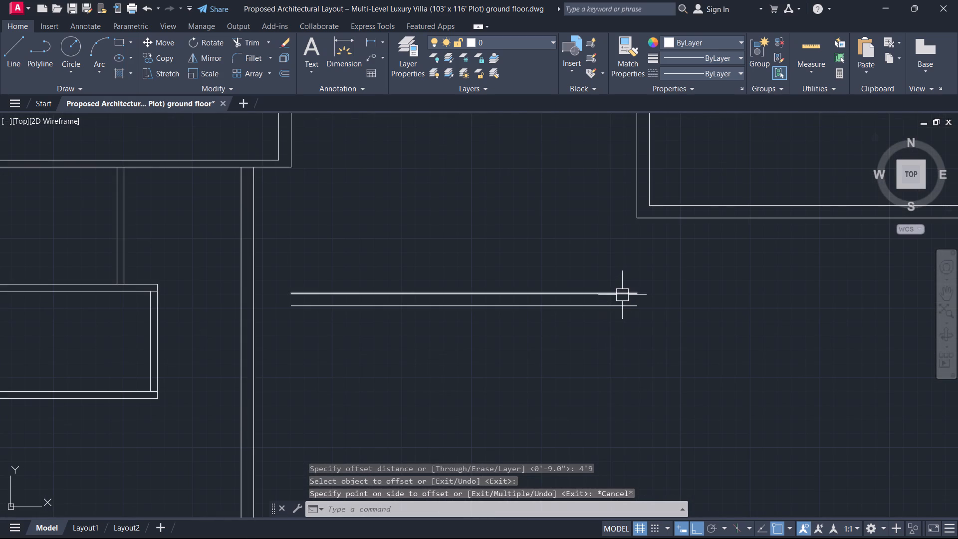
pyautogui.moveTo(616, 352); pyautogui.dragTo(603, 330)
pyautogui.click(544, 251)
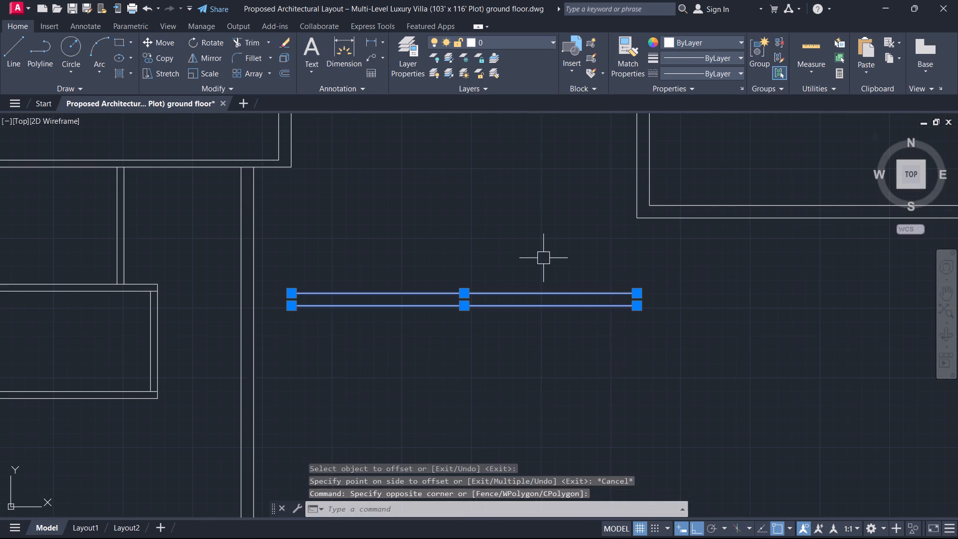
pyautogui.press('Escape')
# Offset the outer bottom wall line of the right-hand block 4'9" downward.
pyautogui.press('o')
pyautogui.press('space')
pyautogui.press('4')
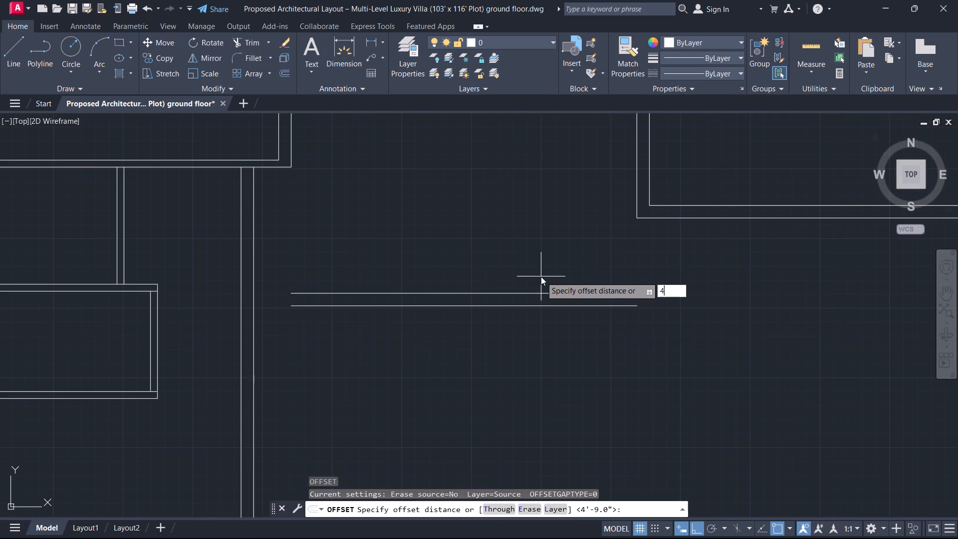
pyautogui.press("'")
pyautogui.press('9')
pyautogui.press('Return')
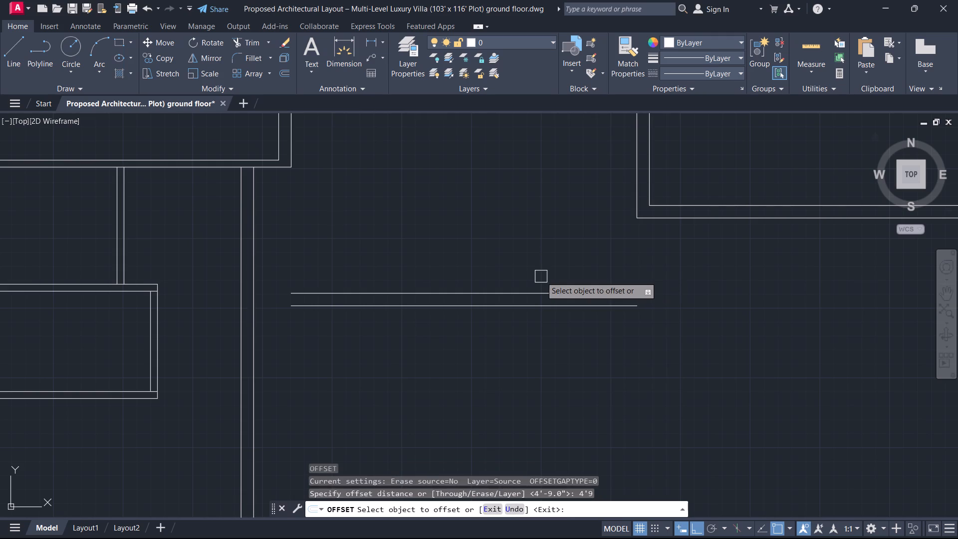
pyautogui.click(655, 220)
pyautogui.click(626, 289)
pyautogui.press('Escape')
# Move the two wall lines between the blocks down so the upper line's right end meets the 4'9" offset line's left end.
pyautogui.moveTo(607, 323); pyautogui.dragTo(601, 314)
pyautogui.click(571, 270)
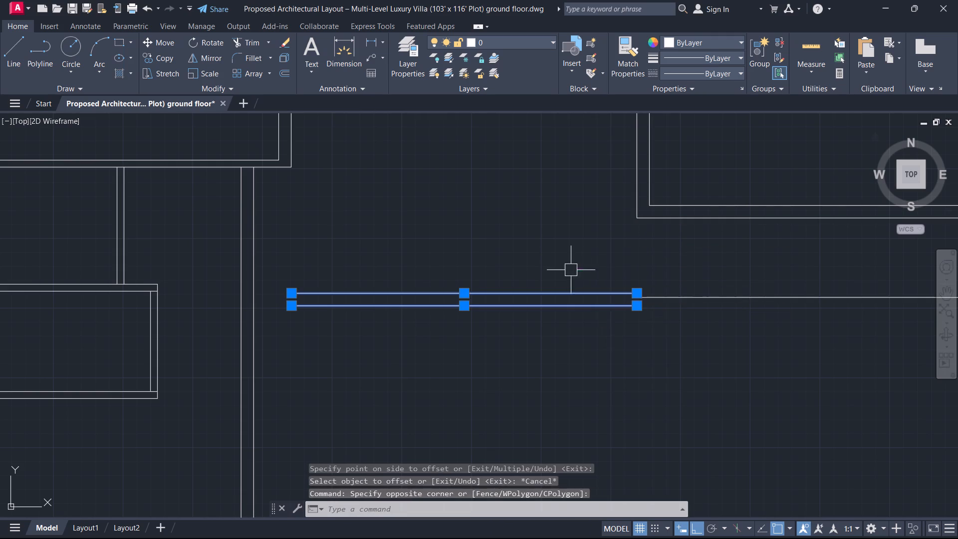
pyautogui.scroll(3, 618, 298)
pyautogui.middleClick(620, 299)
pyautogui.press('m')
pyautogui.press('space')
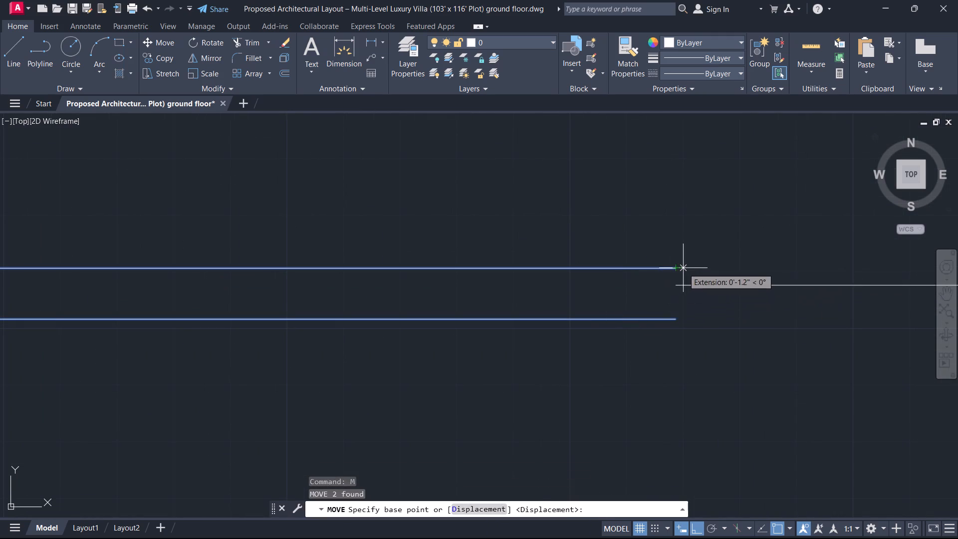
pyautogui.click(673, 272)
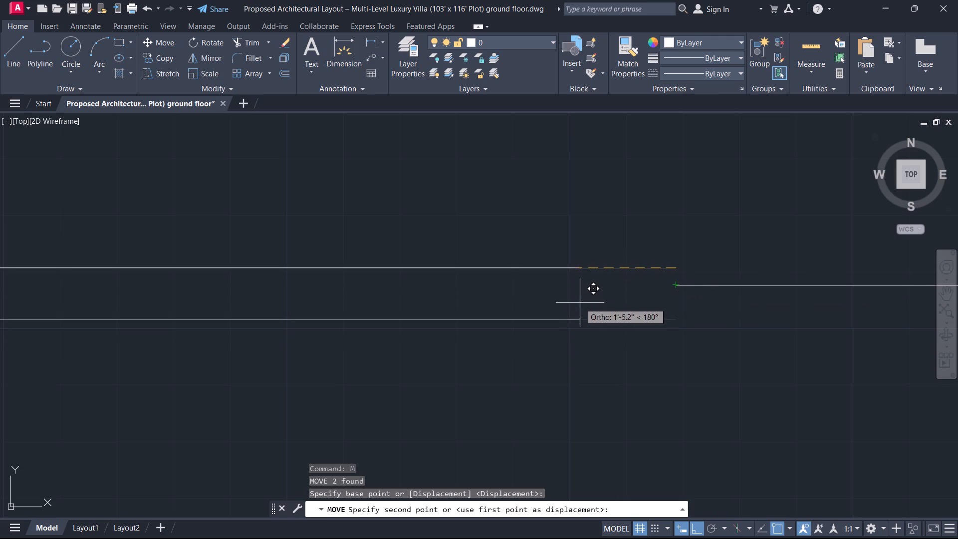
pyautogui.click(679, 285)
pyautogui.press('Escape')
# Erase the 4'9" offset line below the right-hand block.
pyautogui.moveTo(745, 305); pyautogui.dragTo(741, 296)
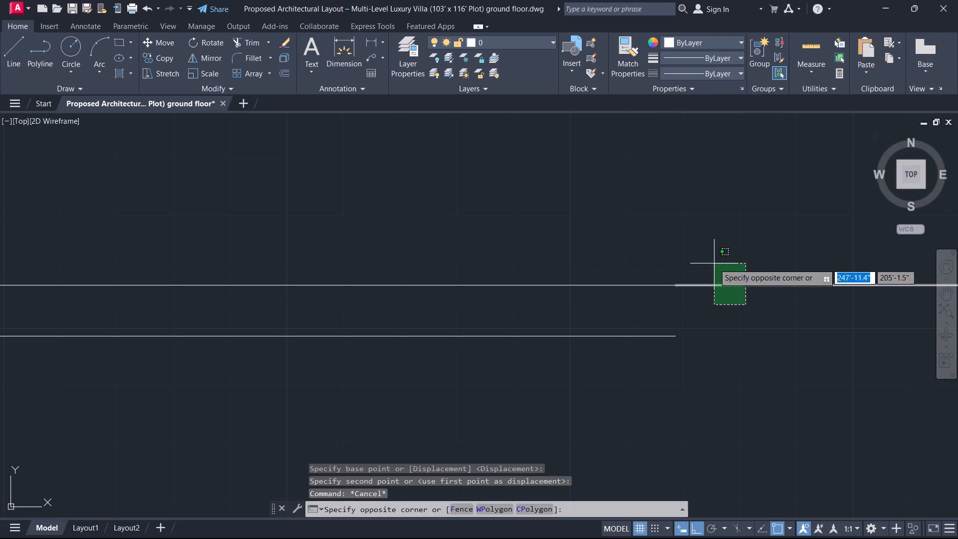
pyautogui.click(714, 264)
pyautogui.press('Delete')
# Offset the right-hand block's outer bottom wall line 4'9" downward.
pyautogui.scroll(-3, 689, 291)
pyautogui.moveTo(689, 291); pyautogui.dragTo(685, 331, button='middle')
pyautogui.scroll(-1, 685, 331)
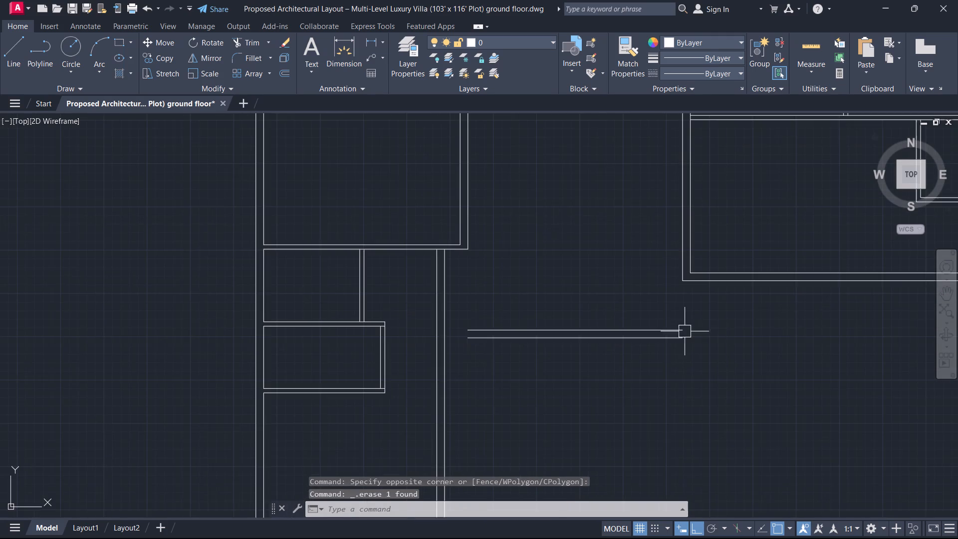
pyautogui.scroll(2, 682, 338)
pyautogui.moveTo(682, 340); pyautogui.dragTo(700, 303, button='middle')
pyautogui.scroll(-1, 682, 319)
pyautogui.moveTo(682, 319); pyautogui.dragTo(564, 313, button='middle')
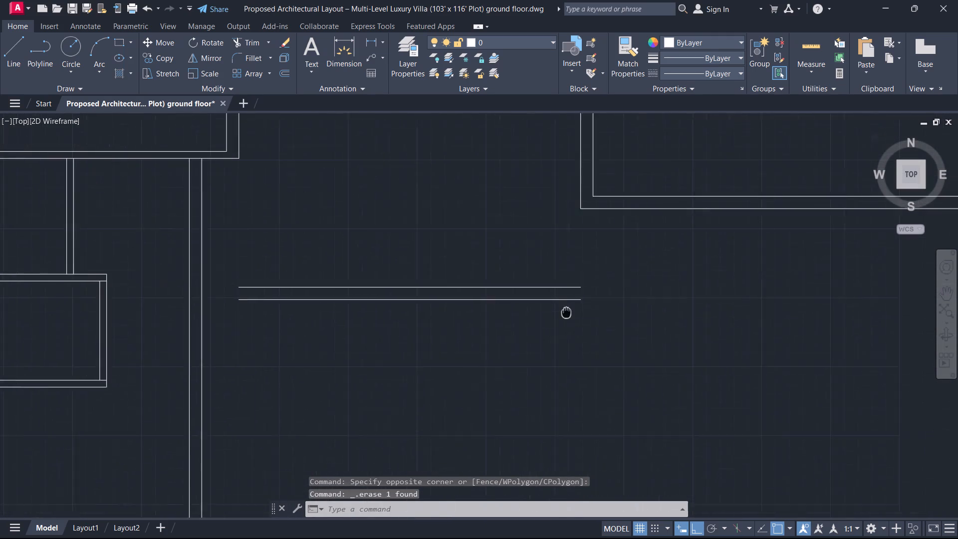
pyautogui.moveTo(564, 313); pyautogui.dragTo(534, 322, button='middle')
pyautogui.press('o')
pyautogui.press('space')
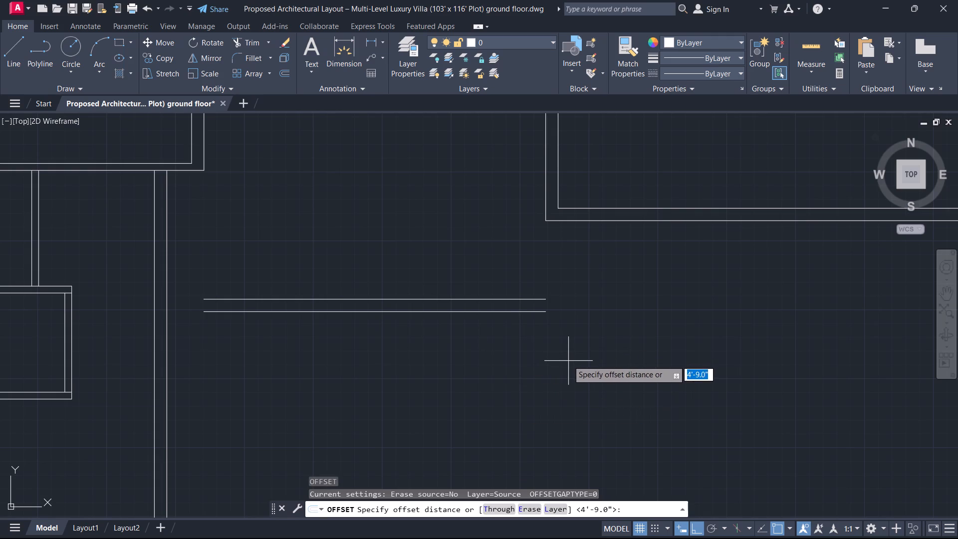
pyautogui.press('Return')
pyautogui.click(658, 220)
pyautogui.click(640, 260)
pyautogui.press('Escape')
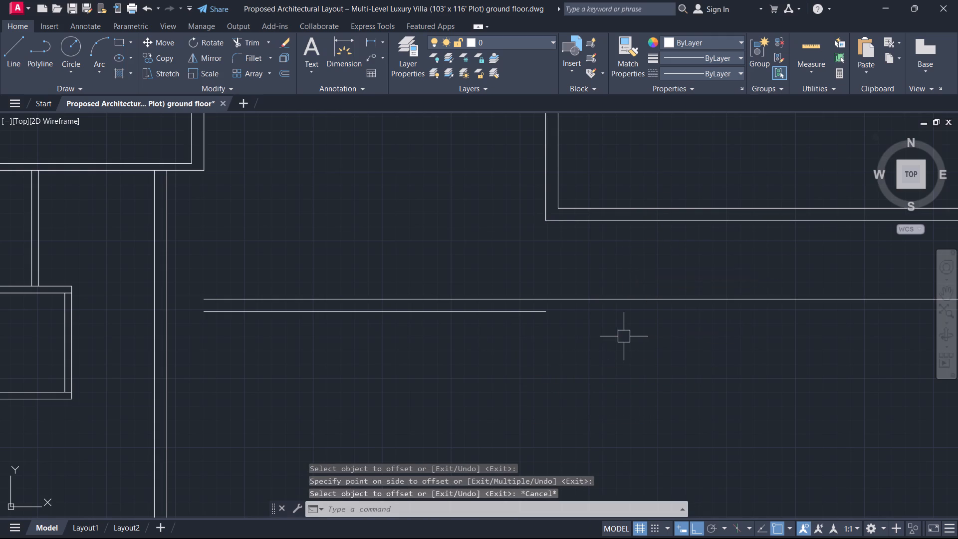
# Offset the horizontal line below the right-hand block 5" downward to form a partition.
pyautogui.moveTo(624, 336); pyautogui.dragTo(525, 342, button='middle')
pyautogui.scroll(-1, 620, 334)
pyautogui.press('o')
pyautogui.press('space')
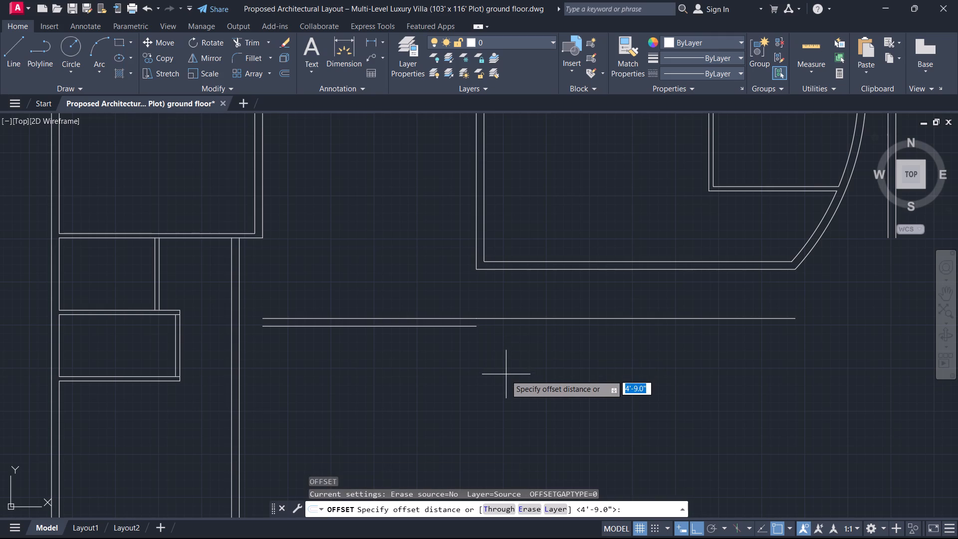
pyautogui.press('5')
pyautogui.press('Return')
pyautogui.click(637, 323)
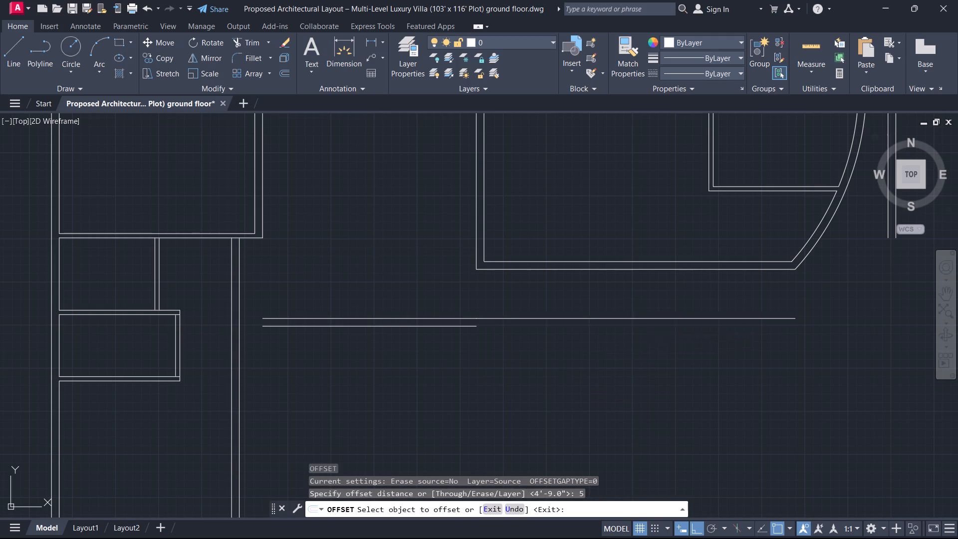
pyautogui.click(631, 351)
pyautogui.press('Escape')
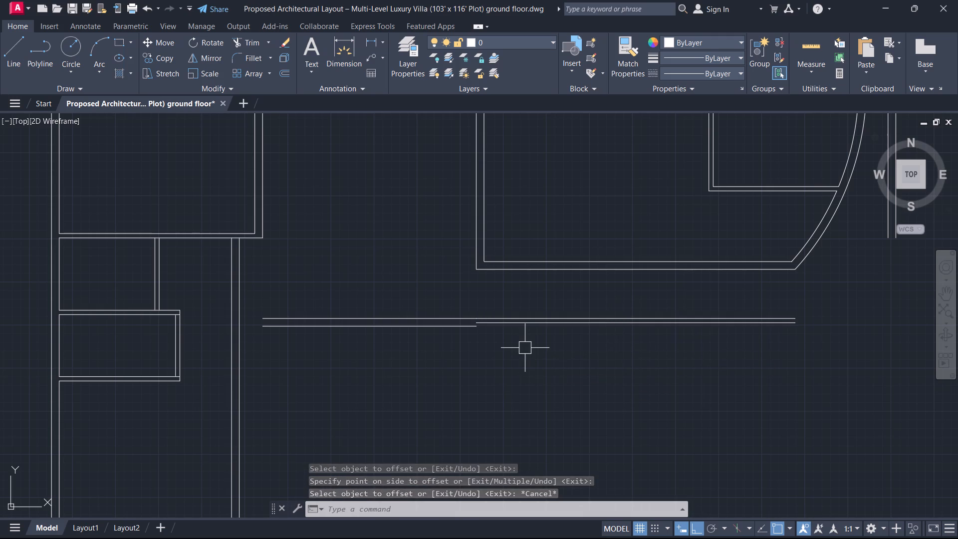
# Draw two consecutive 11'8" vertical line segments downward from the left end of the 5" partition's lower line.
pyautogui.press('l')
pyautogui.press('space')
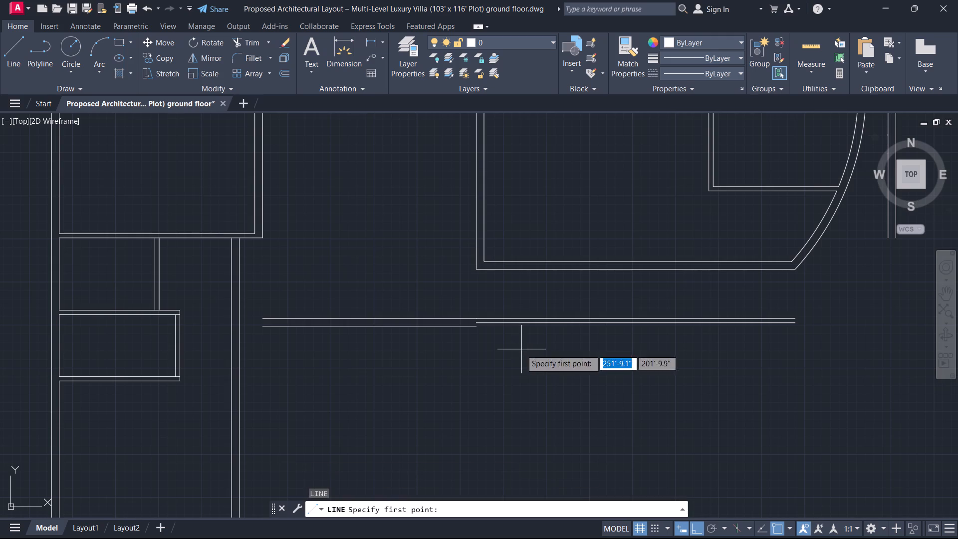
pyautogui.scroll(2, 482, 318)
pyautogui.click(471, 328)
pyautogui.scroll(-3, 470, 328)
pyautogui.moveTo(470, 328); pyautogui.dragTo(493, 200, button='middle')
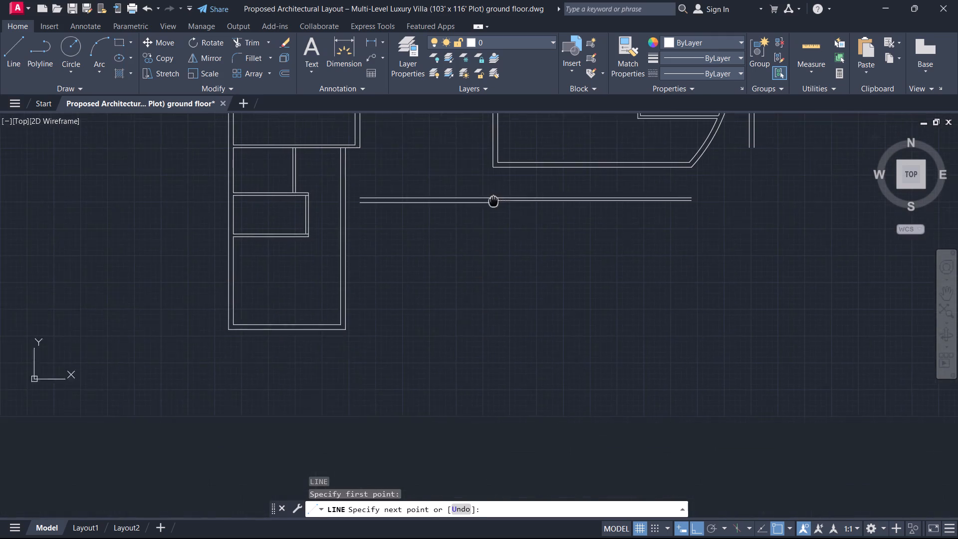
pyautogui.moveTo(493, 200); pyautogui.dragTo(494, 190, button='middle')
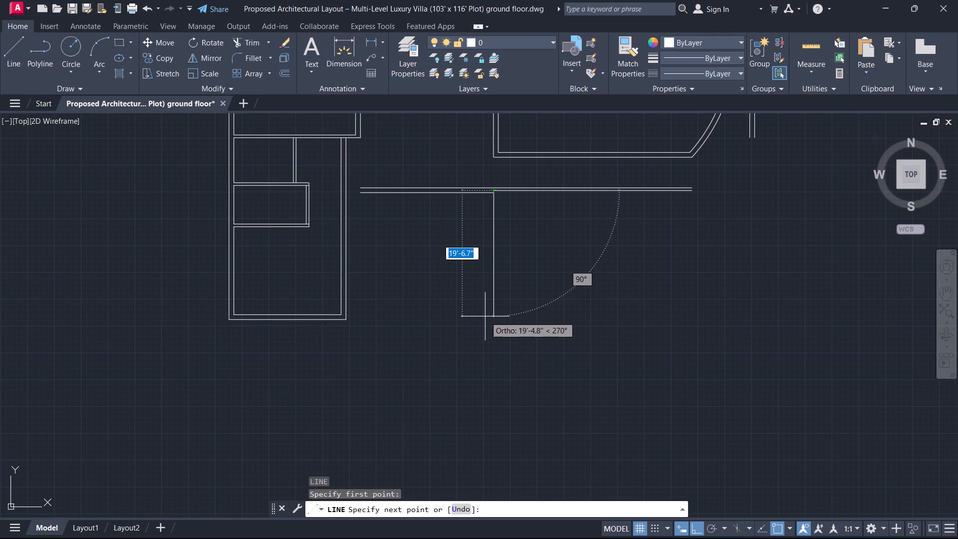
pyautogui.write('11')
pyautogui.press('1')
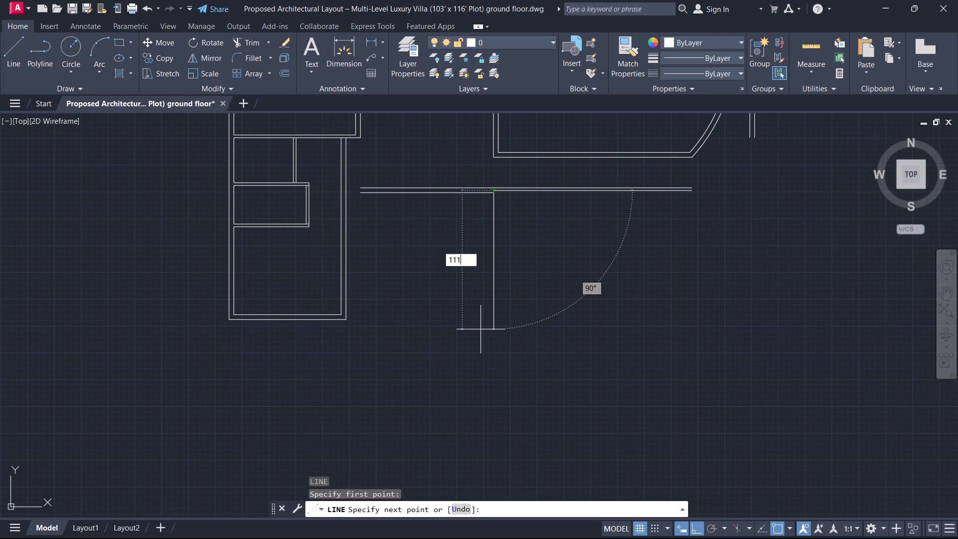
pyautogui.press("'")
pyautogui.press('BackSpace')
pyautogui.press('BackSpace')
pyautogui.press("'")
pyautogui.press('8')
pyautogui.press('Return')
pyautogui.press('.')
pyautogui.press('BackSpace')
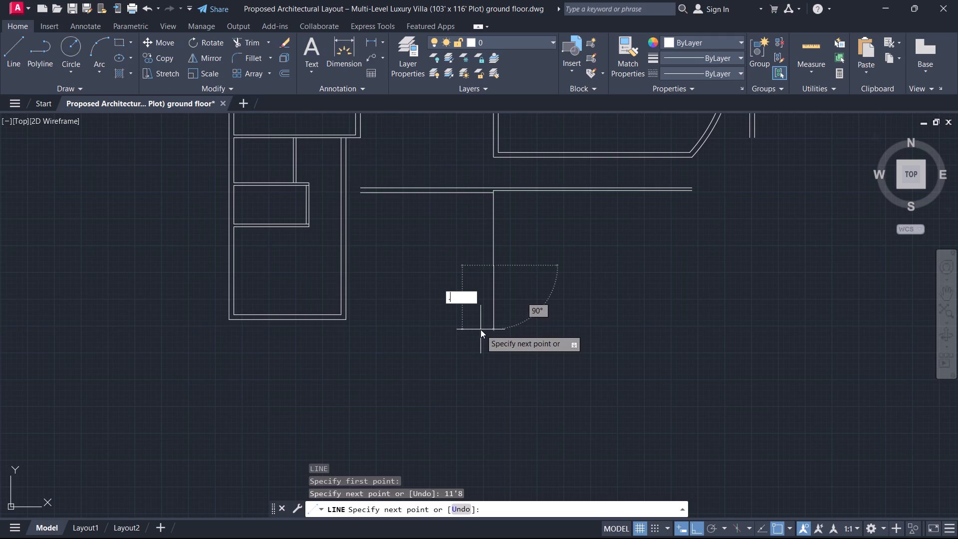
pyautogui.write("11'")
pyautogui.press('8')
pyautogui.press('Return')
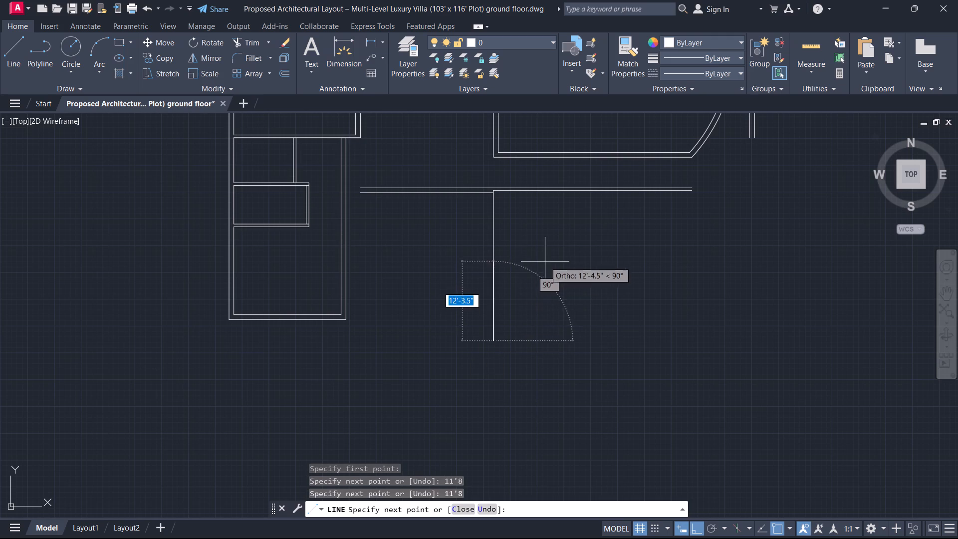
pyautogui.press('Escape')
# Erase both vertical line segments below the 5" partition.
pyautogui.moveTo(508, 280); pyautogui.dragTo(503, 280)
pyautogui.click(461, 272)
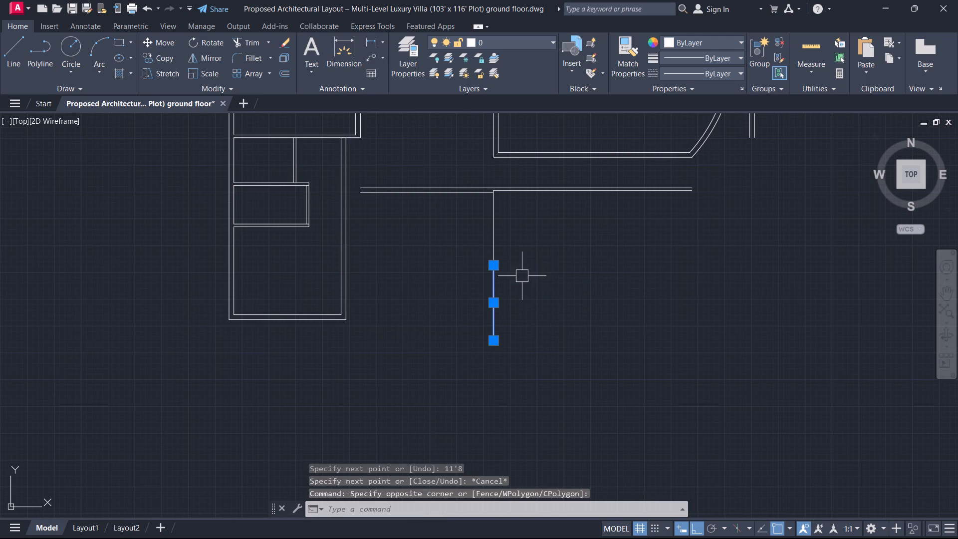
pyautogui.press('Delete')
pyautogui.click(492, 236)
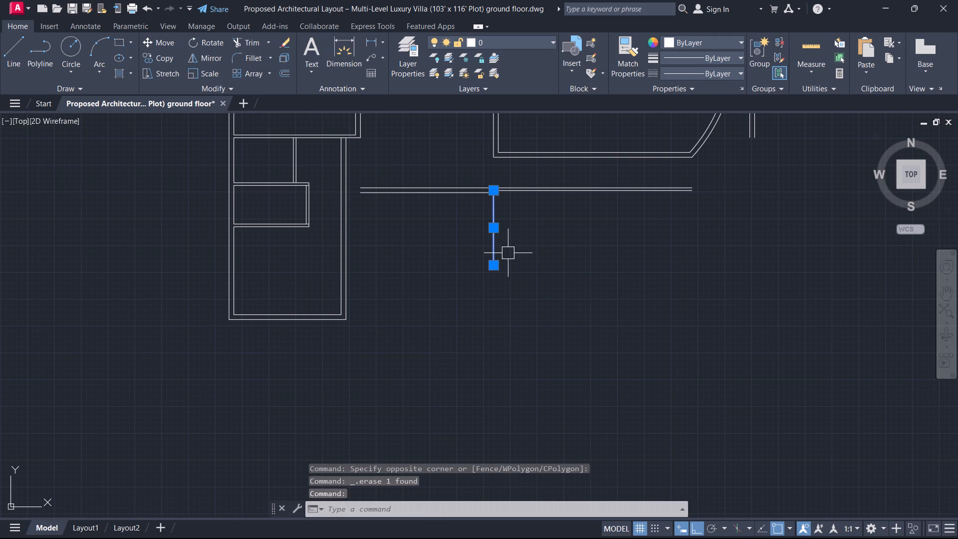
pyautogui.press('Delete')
# Draw a single 11'8" vertical line downward from the left end of the 5" partition's lower line.
pyautogui.press('l')
pyautogui.press('space')
pyautogui.scroll(2, 516, 185)
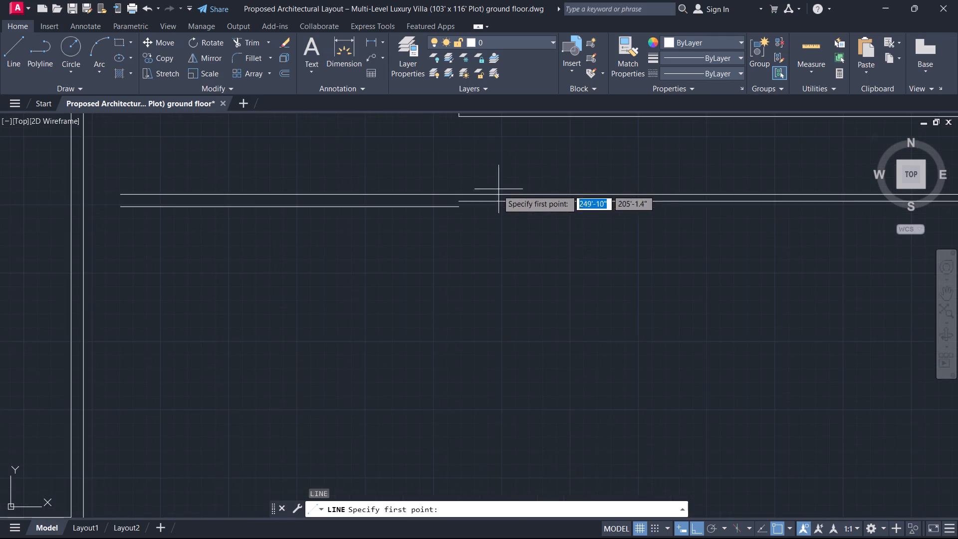
pyautogui.scroll(1, 469, 205)
pyautogui.click(456, 196)
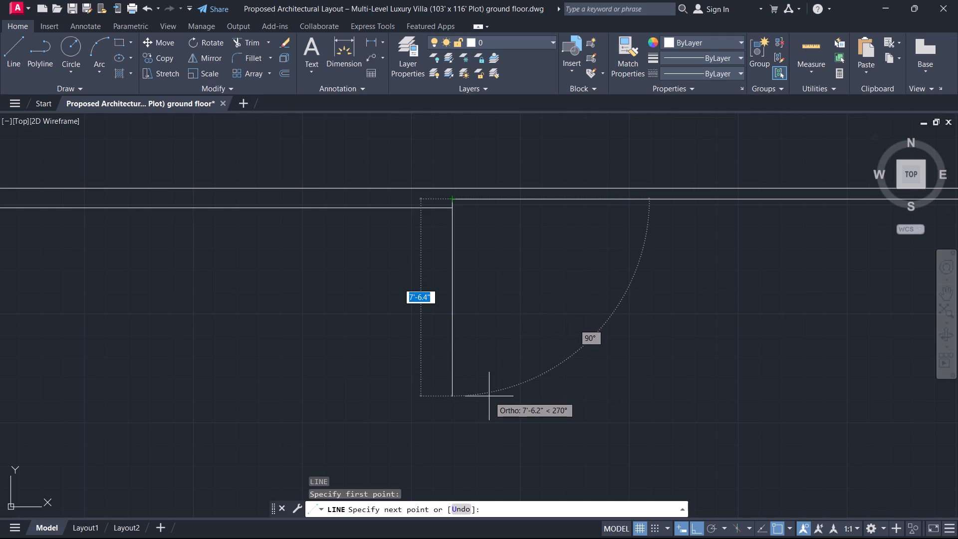
pyautogui.write("11'")
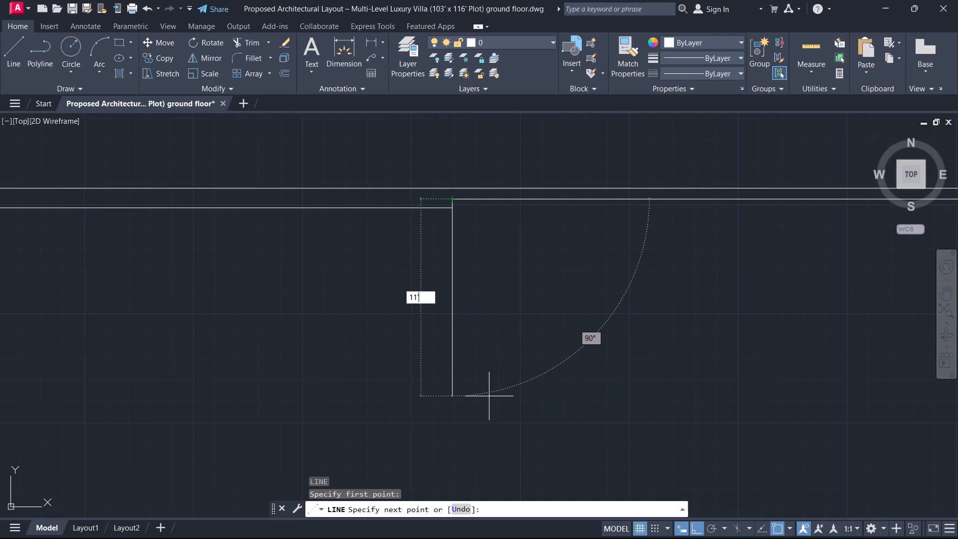
pyautogui.scroll(-3, 489, 396)
pyautogui.moveTo(531, 384); pyautogui.dragTo(533, 314, button='middle')
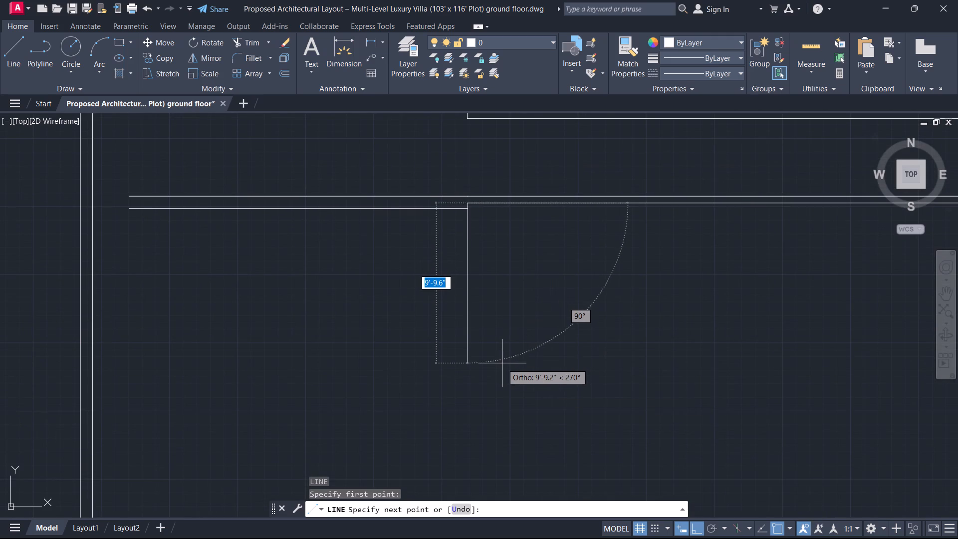
pyautogui.write('11')
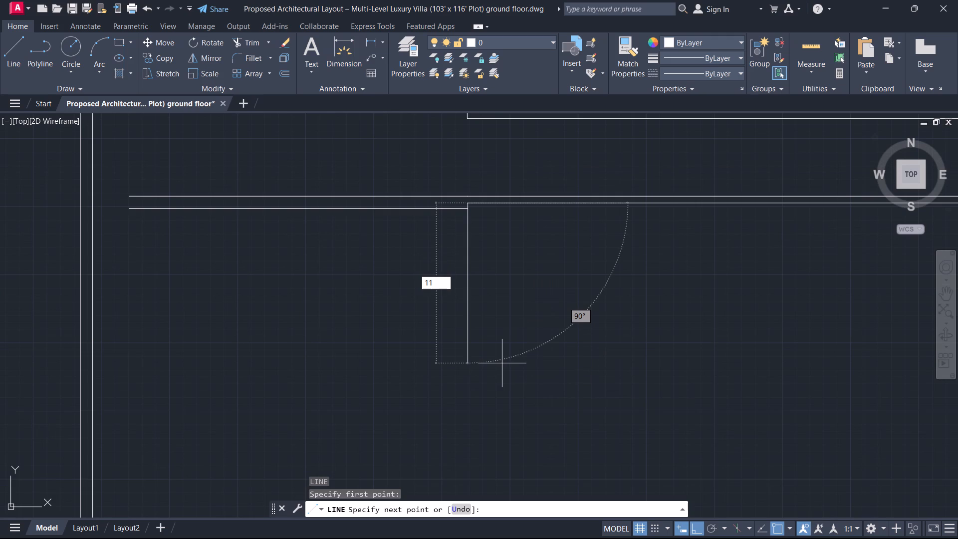
pyautogui.press("'")
pyautogui.press('8')
pyautogui.press('Return')
pyautogui.moveTo(643, 365); pyautogui.dragTo(450, 360, button='middle')
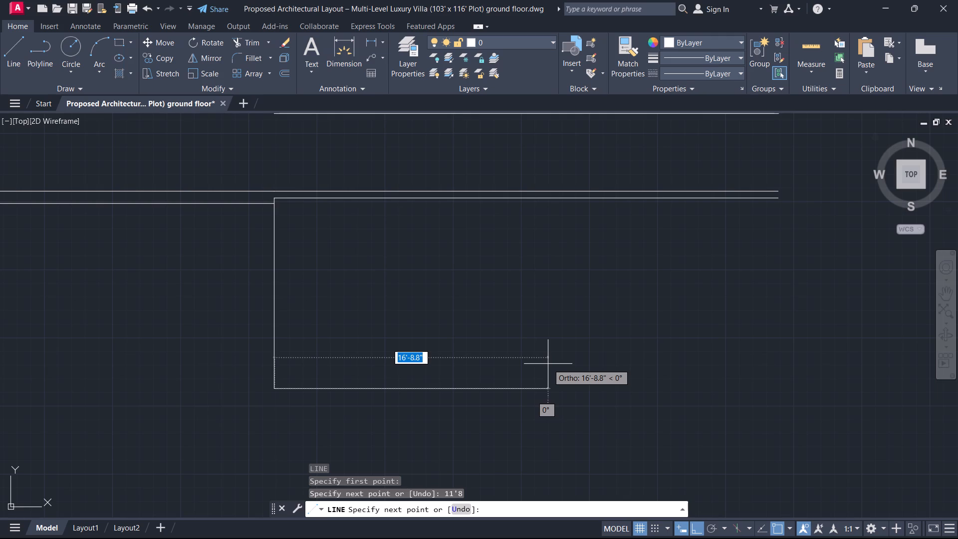
pyautogui.press('Escape')
# Offset the 11'8" vertical line 5" to the right to form a partition.
pyautogui.press('o')
pyautogui.press('space')
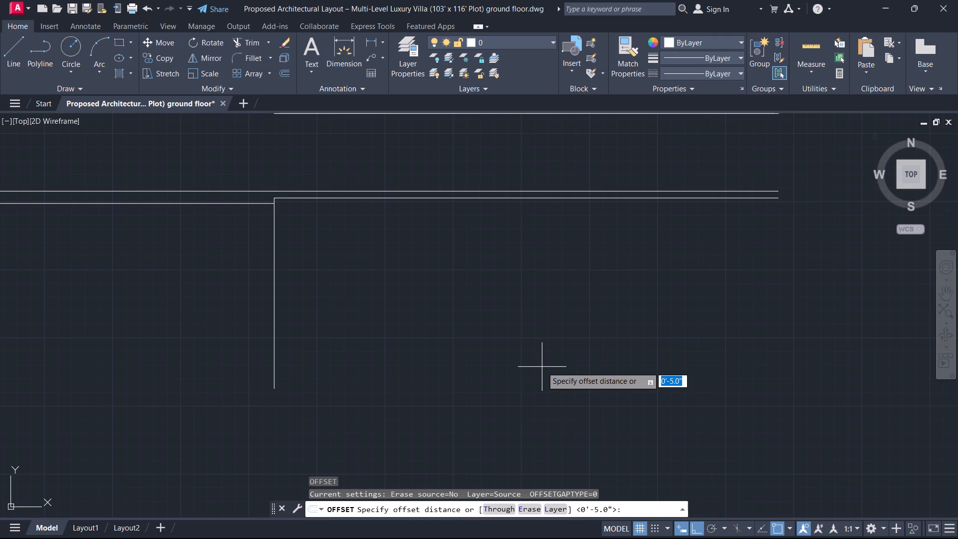
pyautogui.press('9')
pyautogui.press('BackSpace')
pyautogui.press('5')
pyautogui.press('Return')
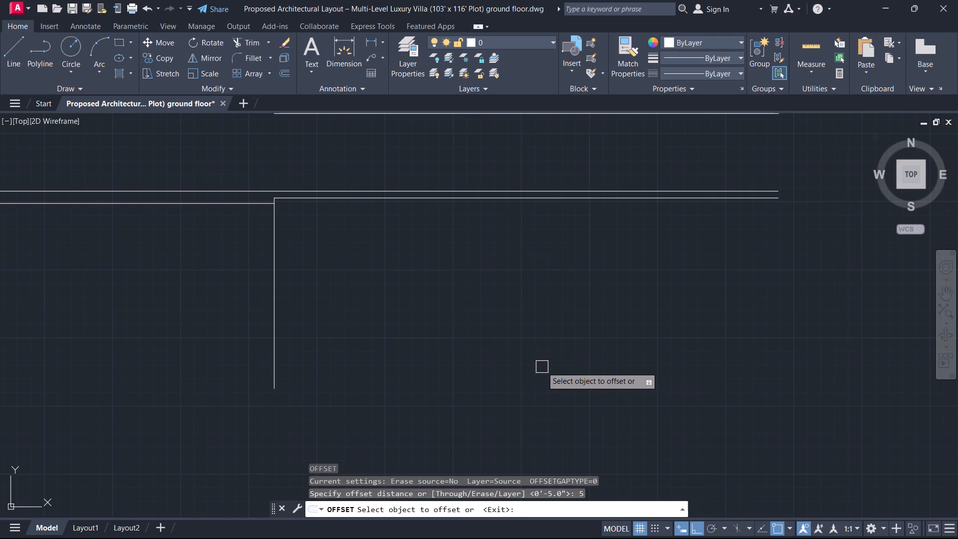
pyautogui.click(276, 325)
pyautogui.click(318, 329)
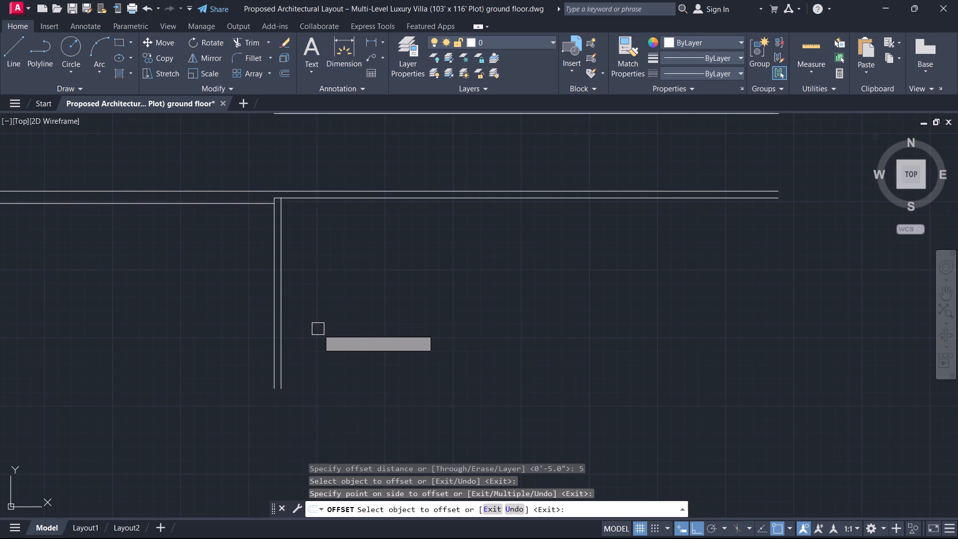
pyautogui.press('Escape')
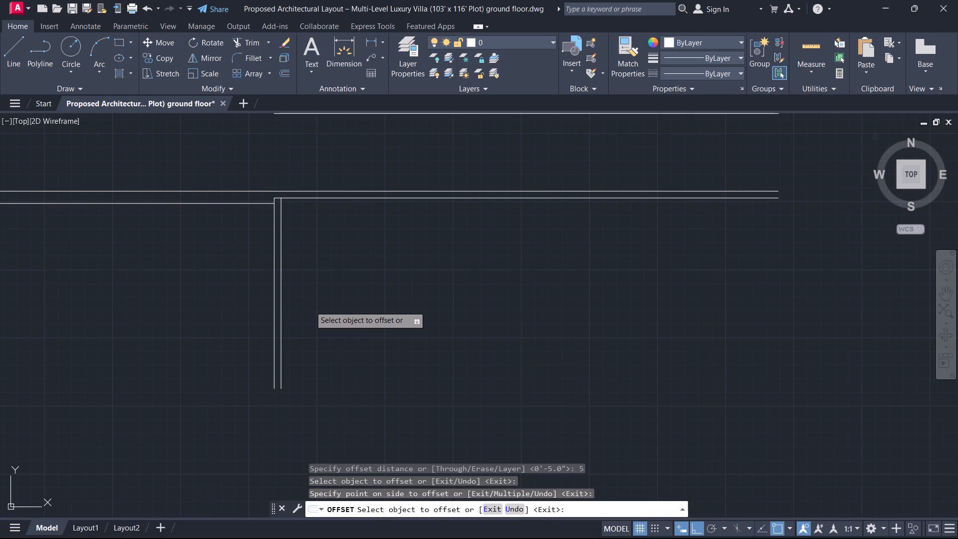
# Offset the inner line of the room's left 5" partition 15'9" to the right.
pyautogui.write('o')
pyautogui.press('space')
pyautogui.write('15')
pyautogui.press("'")
pyautogui.press('9')
pyautogui.press('Return')
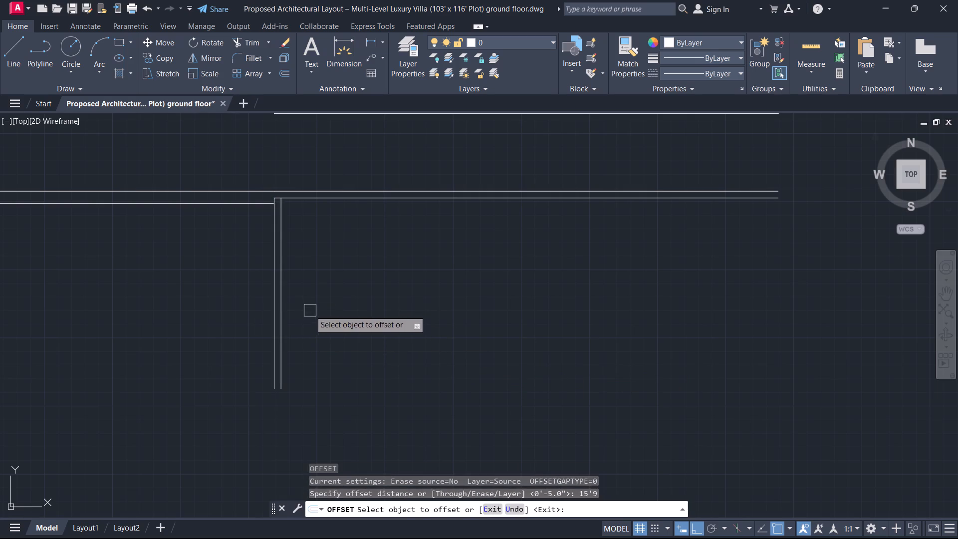
pyautogui.scroll(1, 283, 303)
pyautogui.click(283, 304)
pyautogui.click(330, 307)
pyautogui.press('Escape')
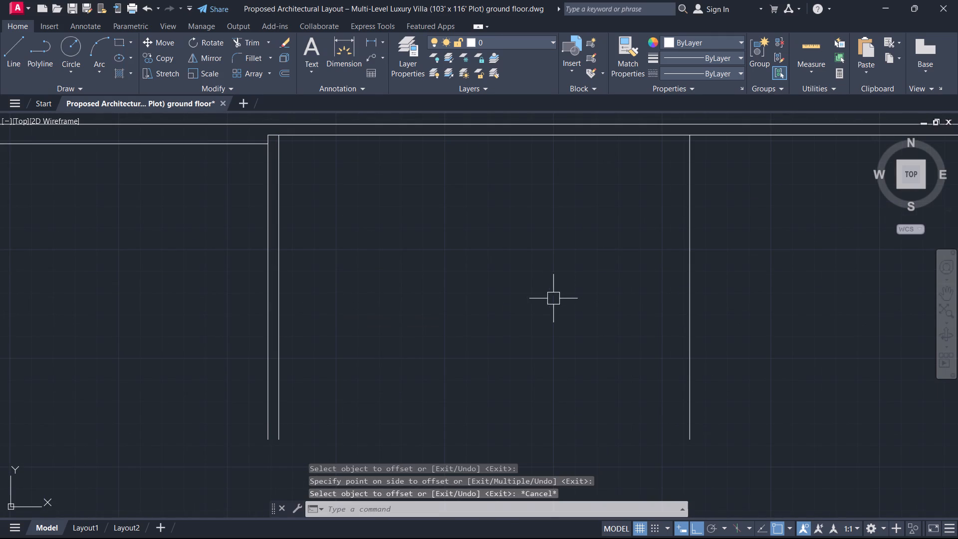
# Offset the room's new right-hand vertical line 9" to the right to form the wall thickness.
pyautogui.press('o')
pyautogui.press('space')
pyautogui.scroll(-3, 543, 309)
pyautogui.moveTo(543, 309); pyautogui.dragTo(483, 312, button='middle')
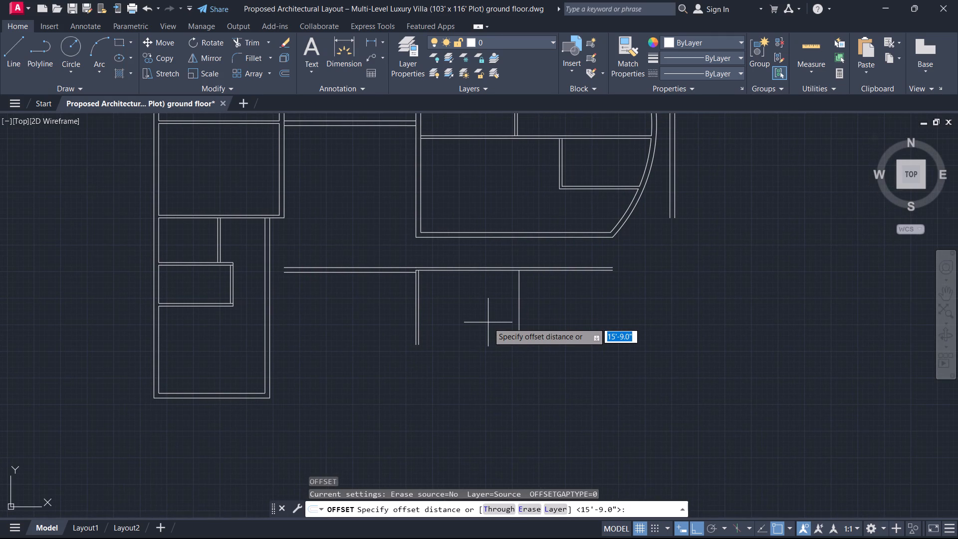
pyautogui.press('9')
pyautogui.press('Return')
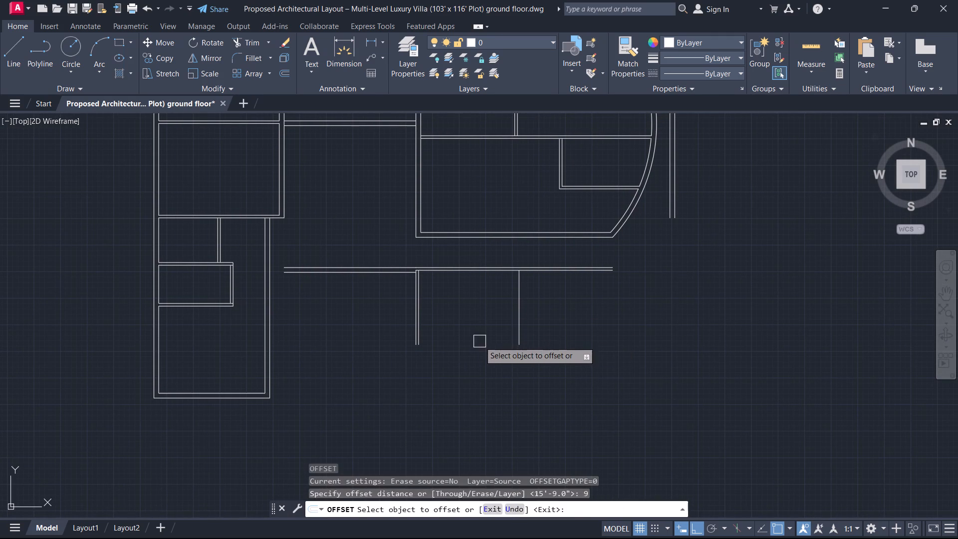
pyautogui.click(514, 329)
pyautogui.click(538, 330)
pyautogui.press('Escape')
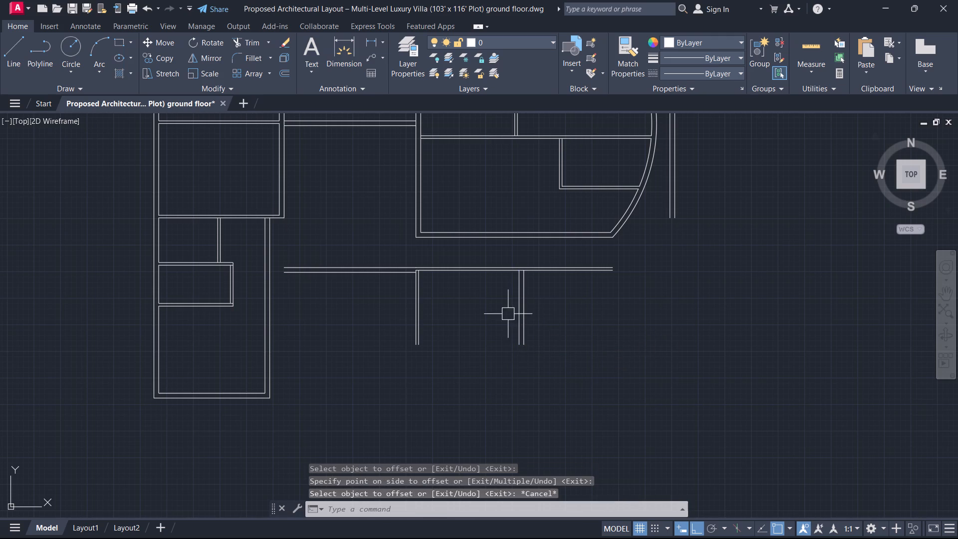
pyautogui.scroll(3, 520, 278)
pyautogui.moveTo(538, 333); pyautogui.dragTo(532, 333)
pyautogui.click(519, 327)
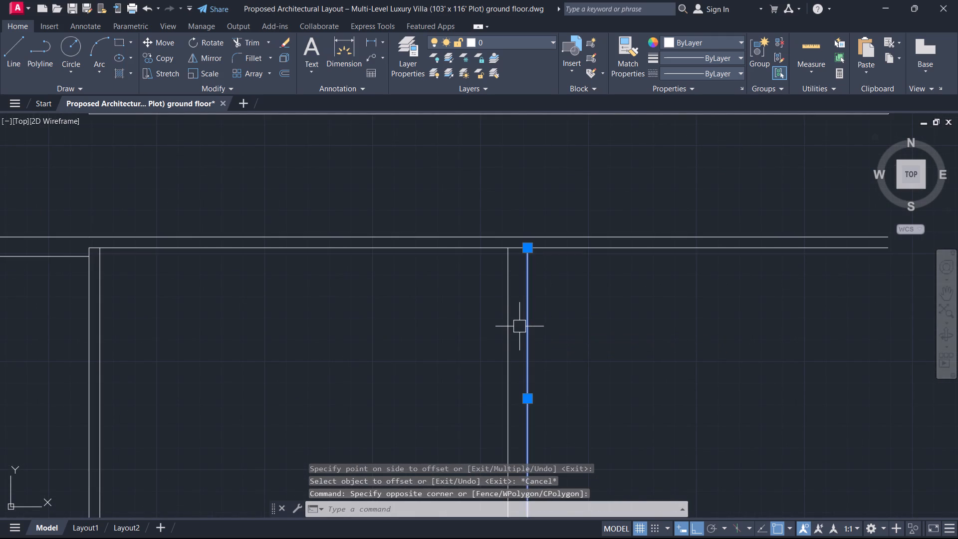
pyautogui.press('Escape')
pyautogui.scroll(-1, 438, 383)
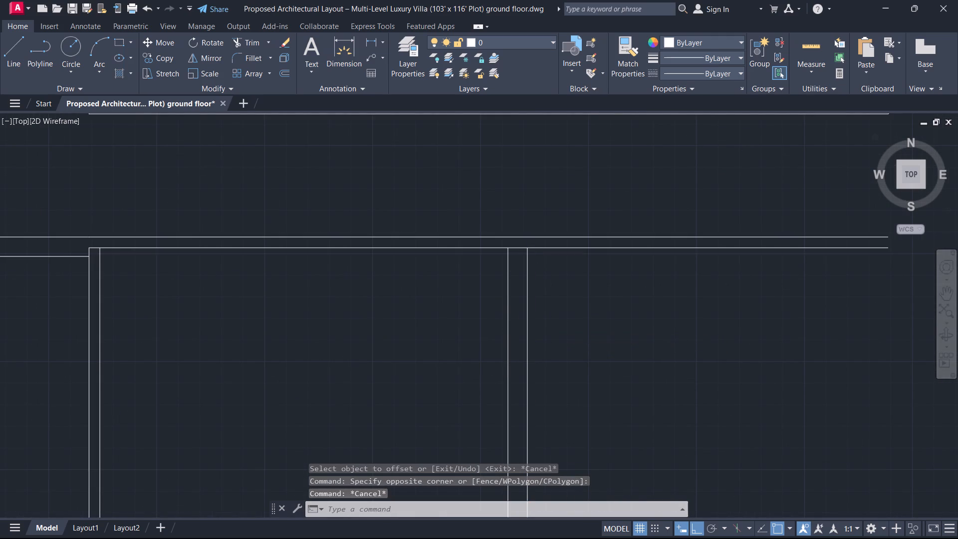
# Trim the horizontal 5" partition's lower line between the two lines of the room's right 9" wall.
pyautogui.write('tr')
pyautogui.press('space')
pyautogui.scroll(1, 468, 310)
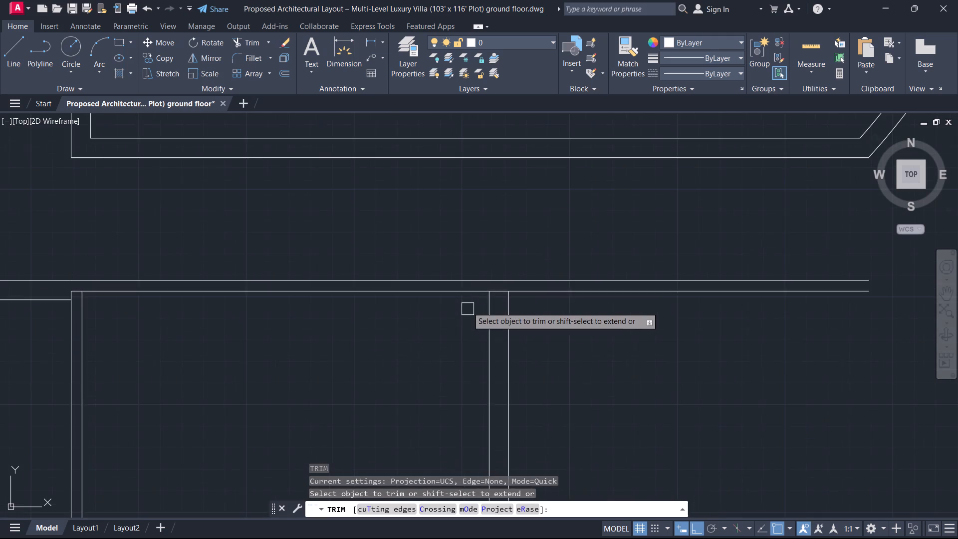
pyautogui.scroll(2, 496, 293)
pyautogui.click(496, 293)
pyautogui.press('Escape')
# Offset the horizontal 5" partition's lower line 11'8" downward to form the room's bottom edge.
pyautogui.scroll(-2, 430, 368)
pyautogui.moveTo(430, 368); pyautogui.dragTo(539, 310, button='middle')
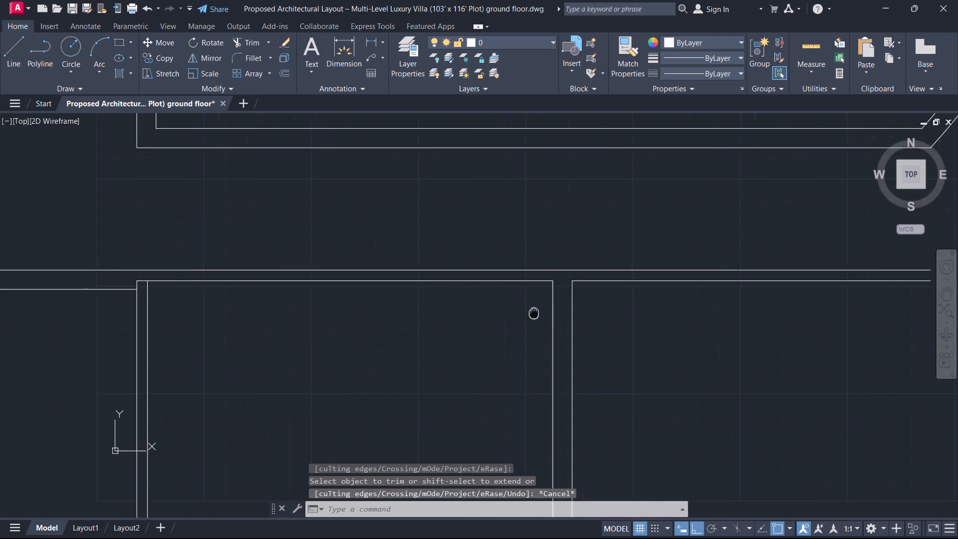
pyautogui.moveTo(539, 310); pyautogui.dragTo(545, 307, button='middle')
pyautogui.write('o')
pyautogui.press('space')
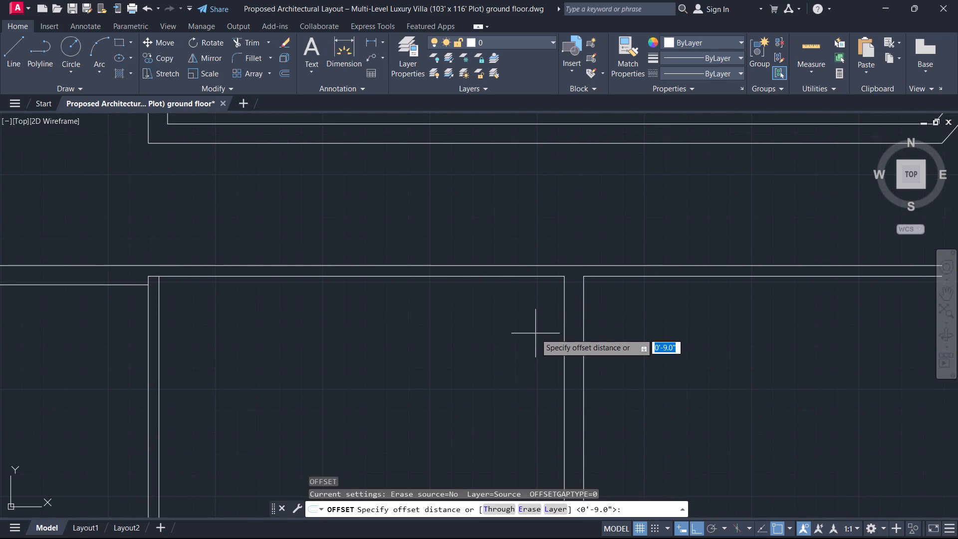
pyautogui.write('11')
pyautogui.press("'")
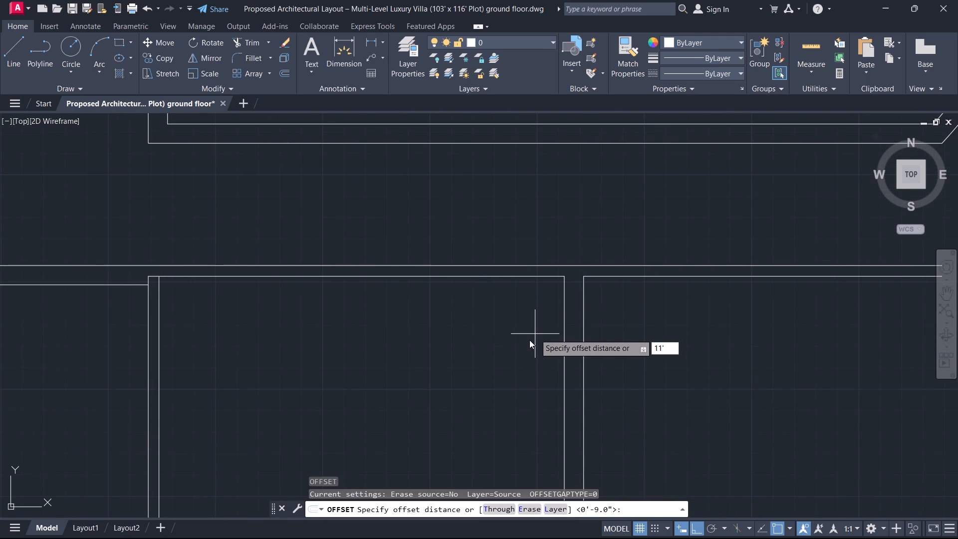
pyautogui.press('8')
pyautogui.press('Return')
pyautogui.click(515, 282)
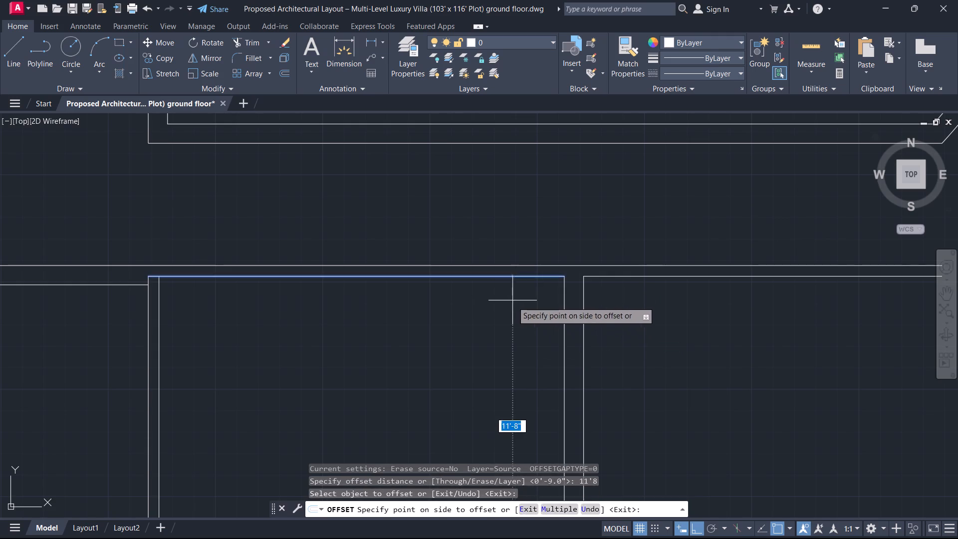
pyautogui.click(498, 332)
pyautogui.scroll(-2, 495, 350)
pyautogui.moveTo(495, 350); pyautogui.dragTo(583, 243, button='middle')
pyautogui.press('Escape')
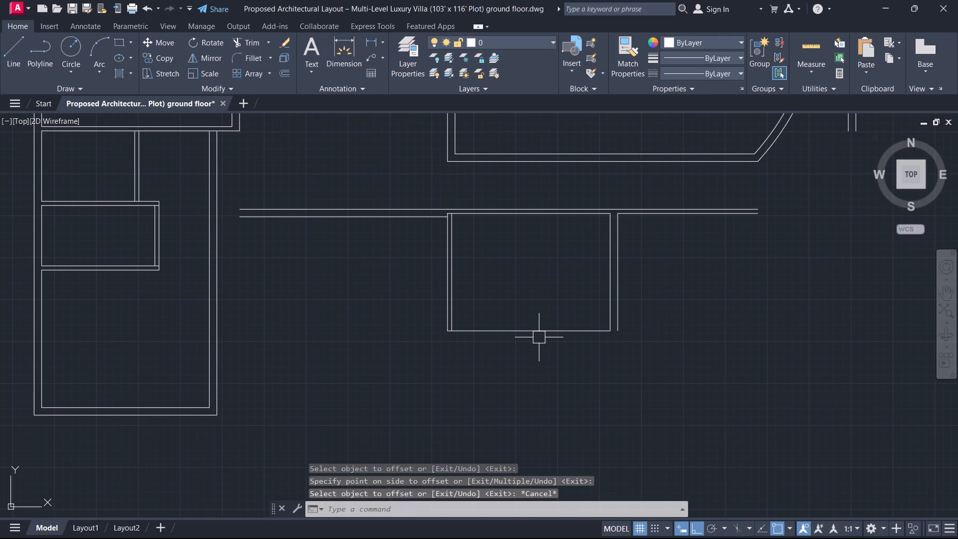
# Offset the room's bottom line 9" downward to form the bottom wall.
pyautogui.press('o')
pyautogui.press('space')
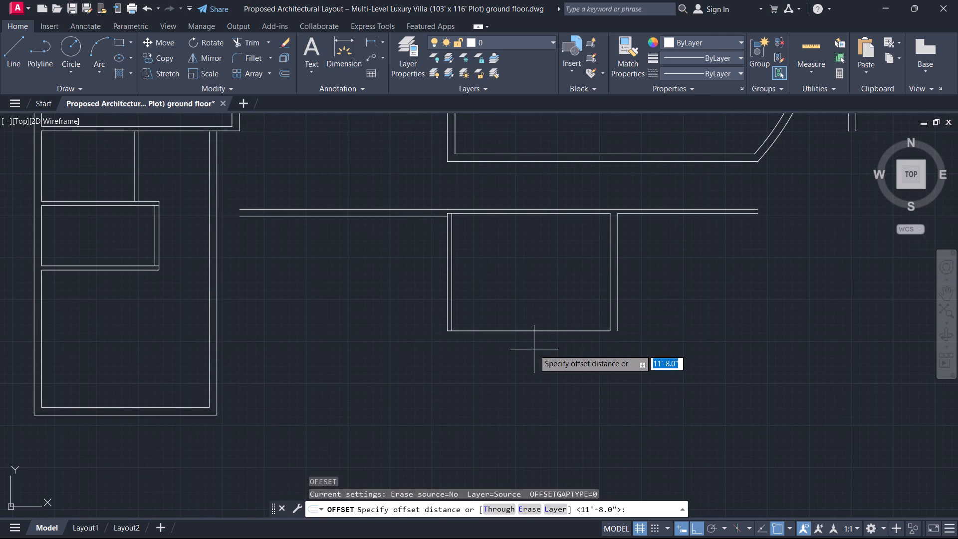
pyautogui.press('9')
pyautogui.press('Return')
pyautogui.click(536, 331)
pyautogui.click(534, 354)
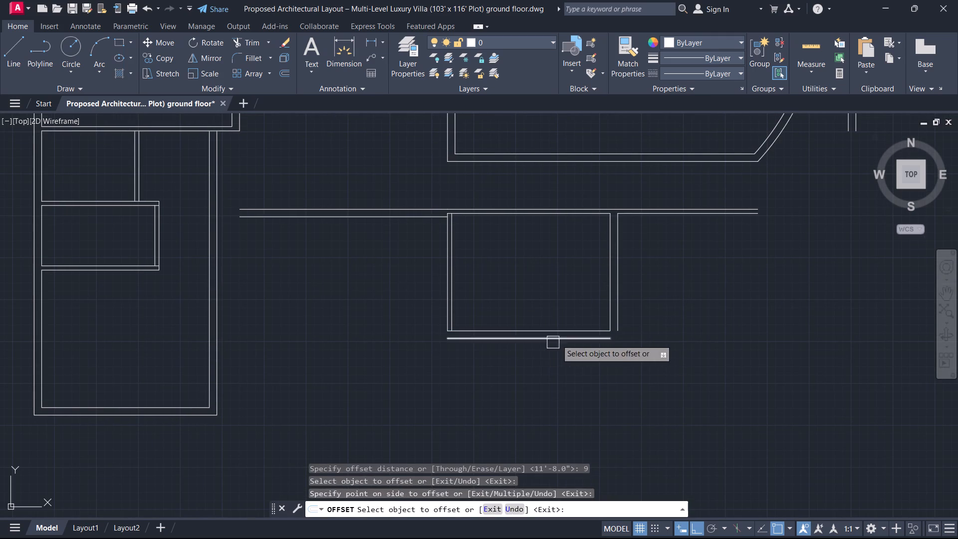
pyautogui.press('Escape')
# Fillet the bottom wall's outer line with the room's right and left outer wall lines to close both corners.
pyautogui.write('f')
pyautogui.press('space')
pyautogui.click(575, 341)
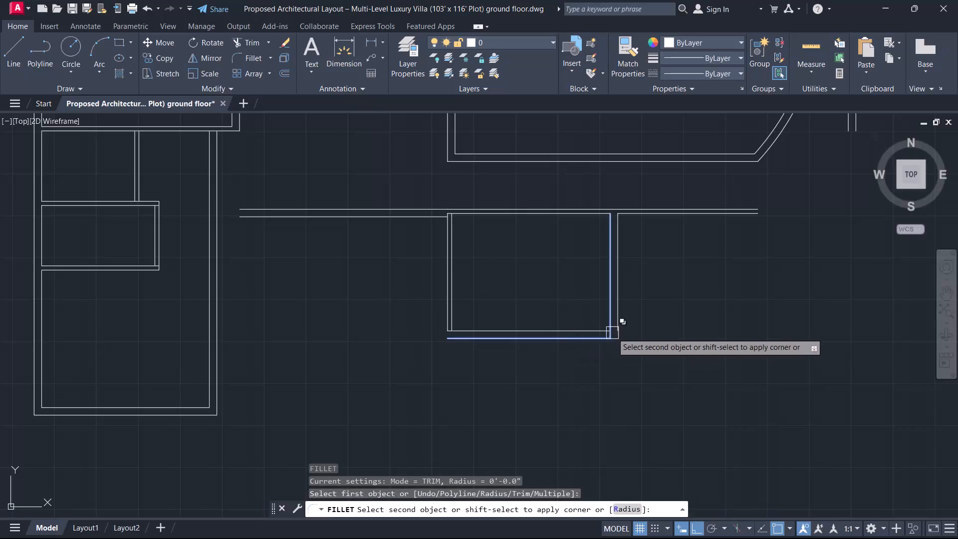
pyautogui.click(621, 325)
pyautogui.press('Escape')
pyautogui.scroll(1, 480, 333)
pyautogui.moveTo(483, 332); pyautogui.dragTo(573, 338, button='middle')
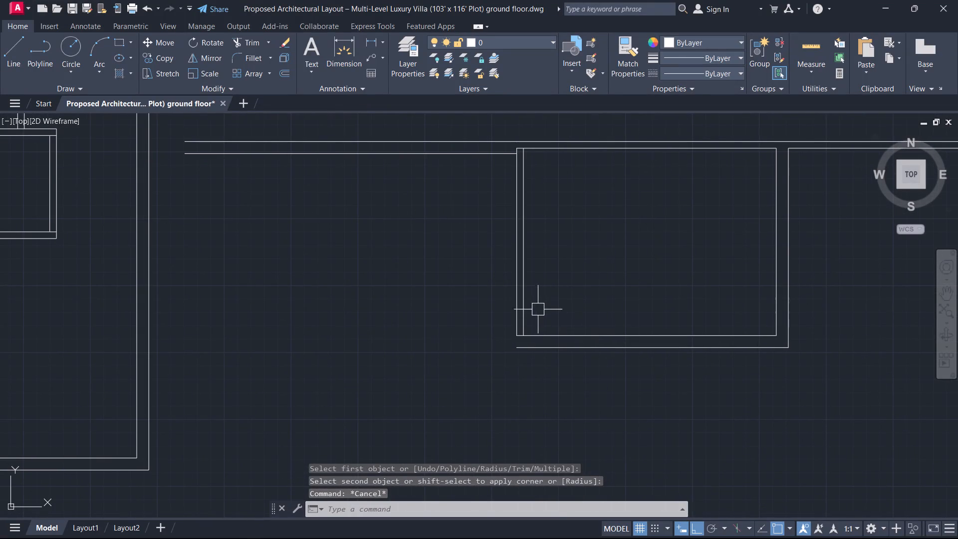
pyautogui.moveTo(527, 300); pyautogui.dragTo(546, 323, button='middle')
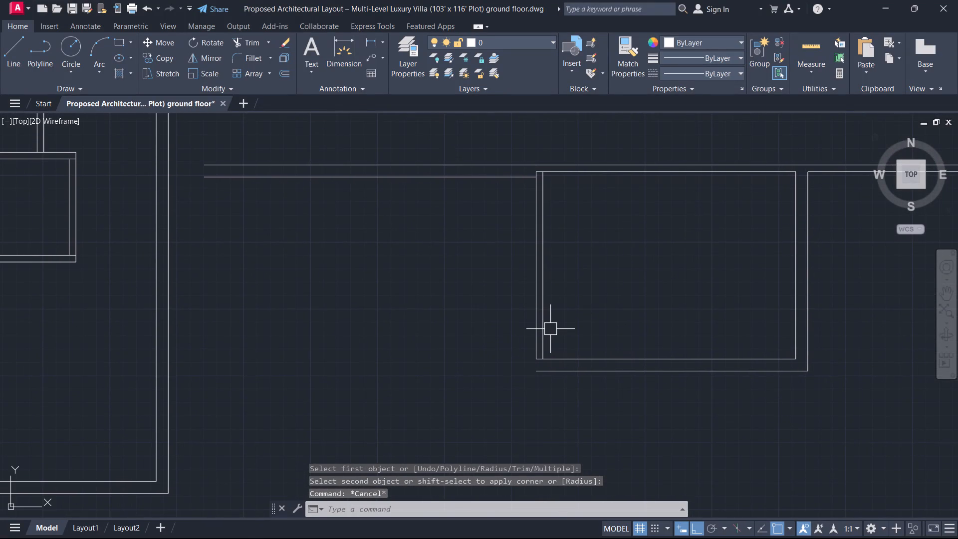
pyautogui.write('f')
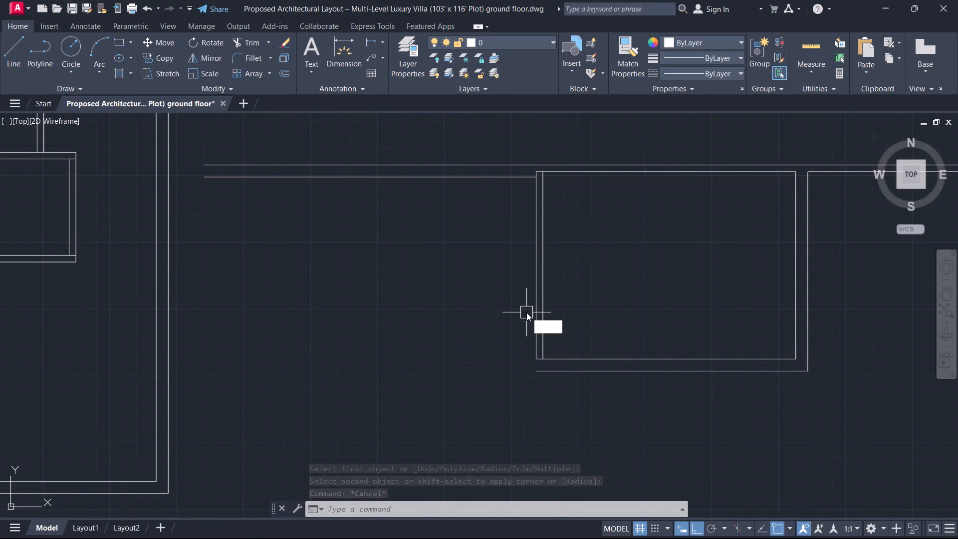
pyautogui.press('space')
pyautogui.click(534, 318)
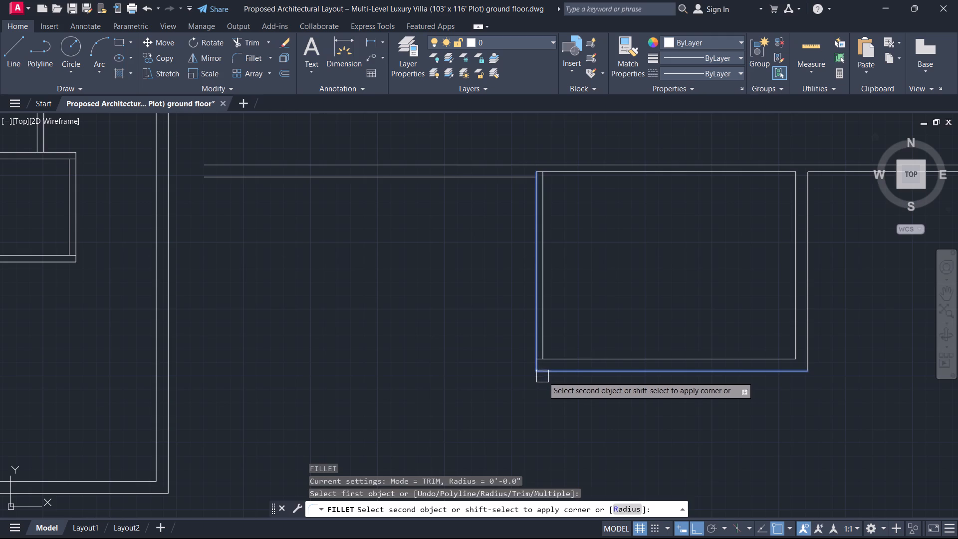
pyautogui.click(546, 377)
pyautogui.press('Escape')
# Trim the bottom inner line's stub between the two left partition lines at the room's lower-left corner.
pyautogui.scroll(3, 546, 369)
pyautogui.scroll(1, 509, 340)
pyautogui.write('tr')
pyautogui.press('space')
pyautogui.scroll(2, 515, 343)
pyautogui.click(522, 333)
pyautogui.click(510, 269)
pyautogui.press('Escape')
pyautogui.scroll(-3, 524, 287)
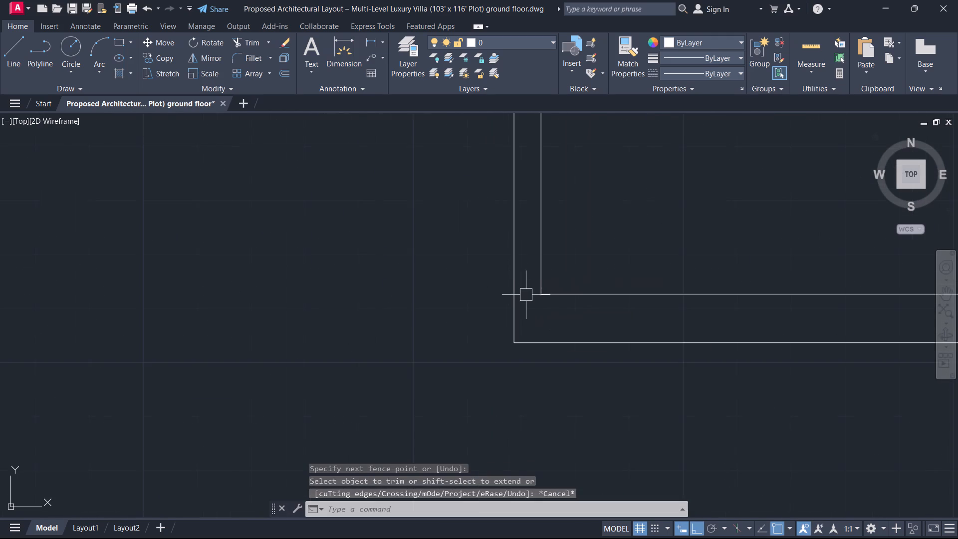
# Trim the overlapping stubs at the room's upper-left corner where its 5" partition meets the 9" connecting wall.
pyautogui.scroll(-1, 527, 309)
pyautogui.scroll(-3, 495, 356)
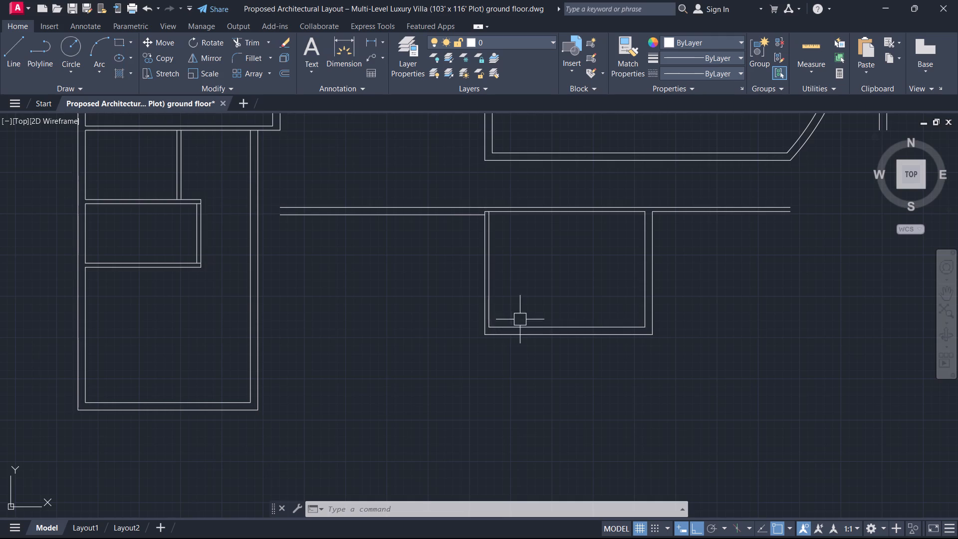
pyautogui.scroll(6, 494, 214)
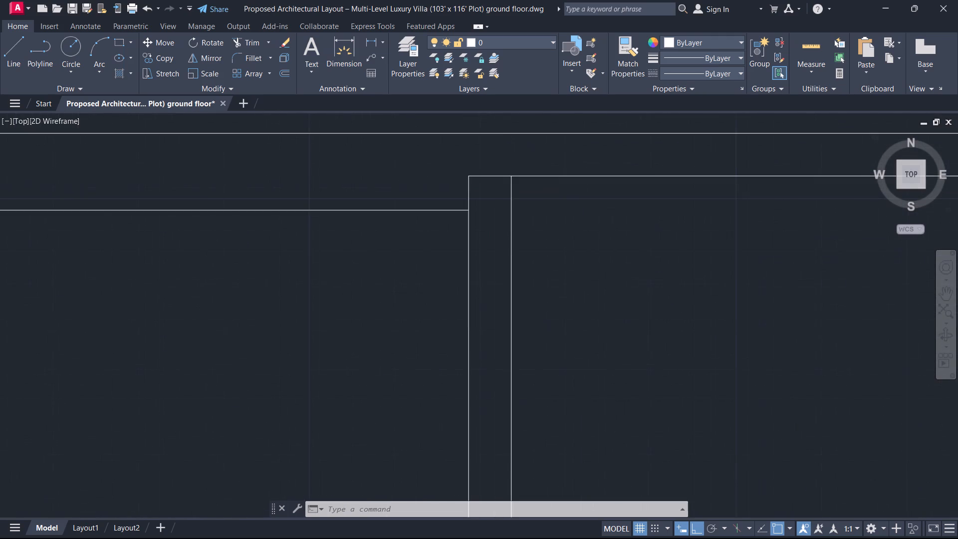
pyautogui.write('tr')
pyautogui.press('space')
pyautogui.moveTo(484, 177); pyautogui.dragTo(498, 150)
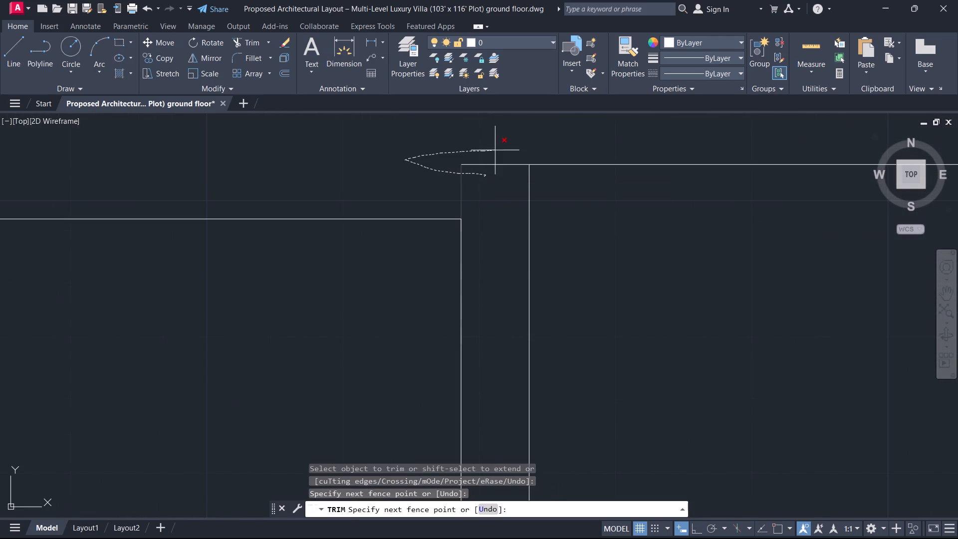
pyautogui.moveTo(498, 150); pyautogui.dragTo(477, 179)
pyautogui.scroll(-5, 479, 174)
pyautogui.press('Escape')
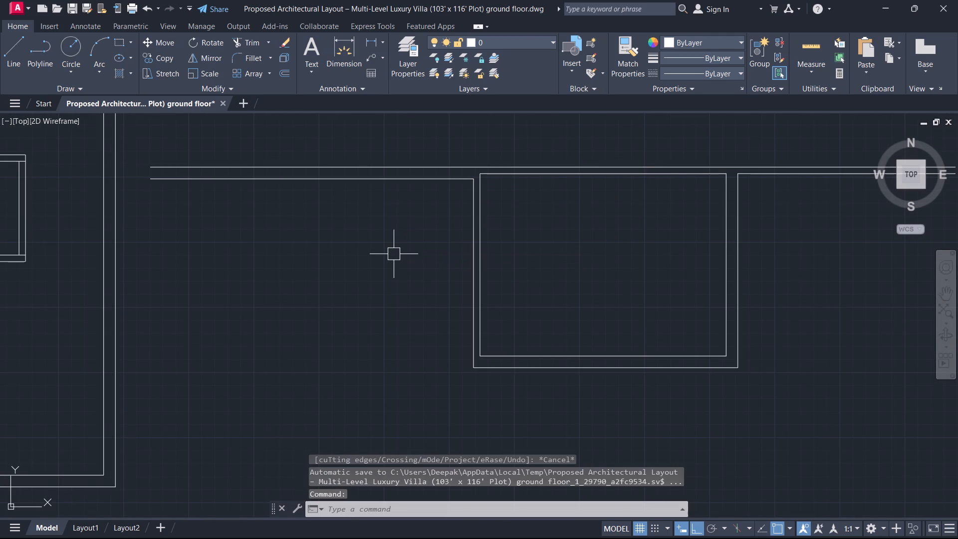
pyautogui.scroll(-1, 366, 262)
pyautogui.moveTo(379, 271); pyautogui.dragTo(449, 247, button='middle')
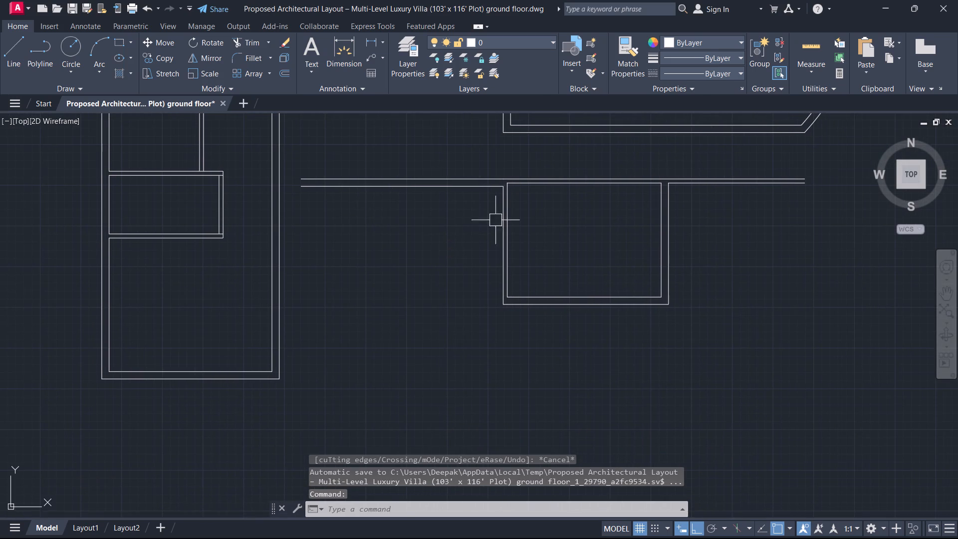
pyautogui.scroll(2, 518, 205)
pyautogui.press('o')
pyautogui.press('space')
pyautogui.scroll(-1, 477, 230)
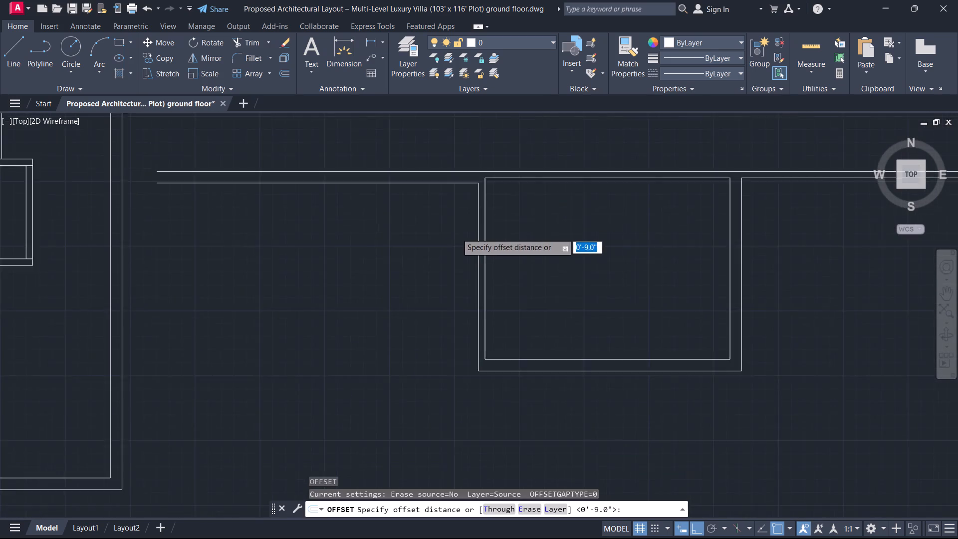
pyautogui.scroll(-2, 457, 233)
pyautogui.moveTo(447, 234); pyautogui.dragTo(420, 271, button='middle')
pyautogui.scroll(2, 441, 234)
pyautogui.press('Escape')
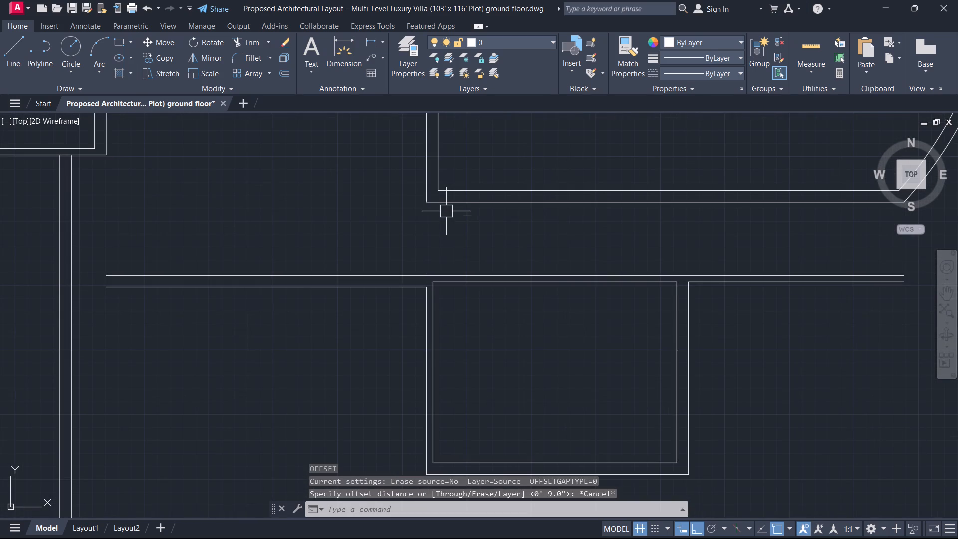
# Extend both left wall lines of the right-hand block down to the connecting wall's upper line.
pyautogui.write('ex')
pyautogui.press('space')
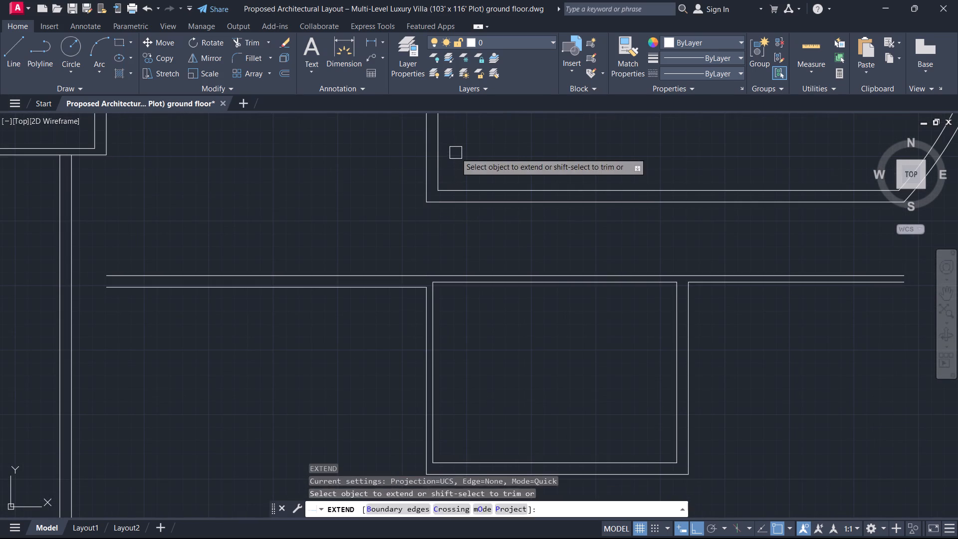
pyautogui.moveTo(455, 153); pyautogui.dragTo(451, 152)
pyautogui.click(392, 166)
pyautogui.click(442, 162)
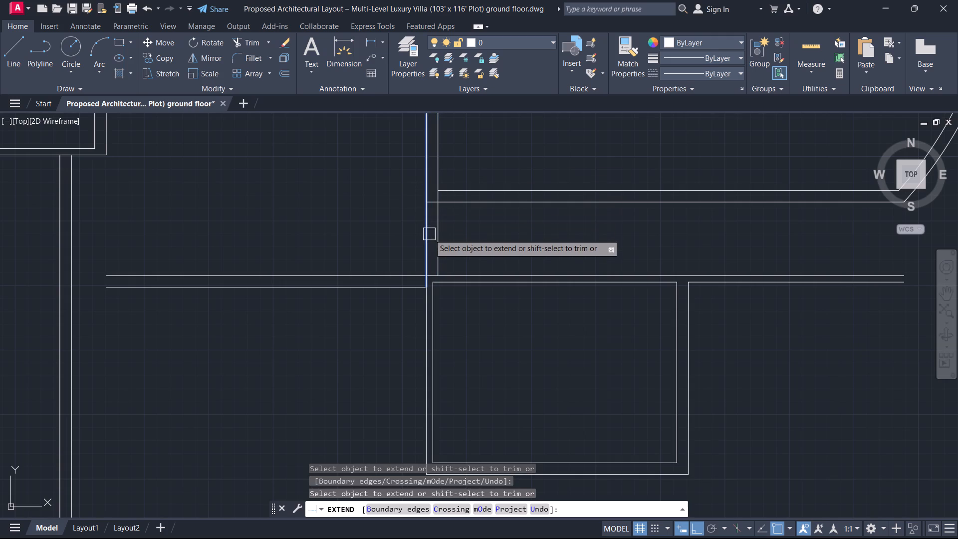
# Extend the block's inner left wall line further down through the new room to its bottom inner line.
pyautogui.scroll(-2, 457, 230)
pyautogui.moveTo(453, 198); pyautogui.dragTo(400, 163, button='middle')
pyautogui.scroll(1, 400, 186)
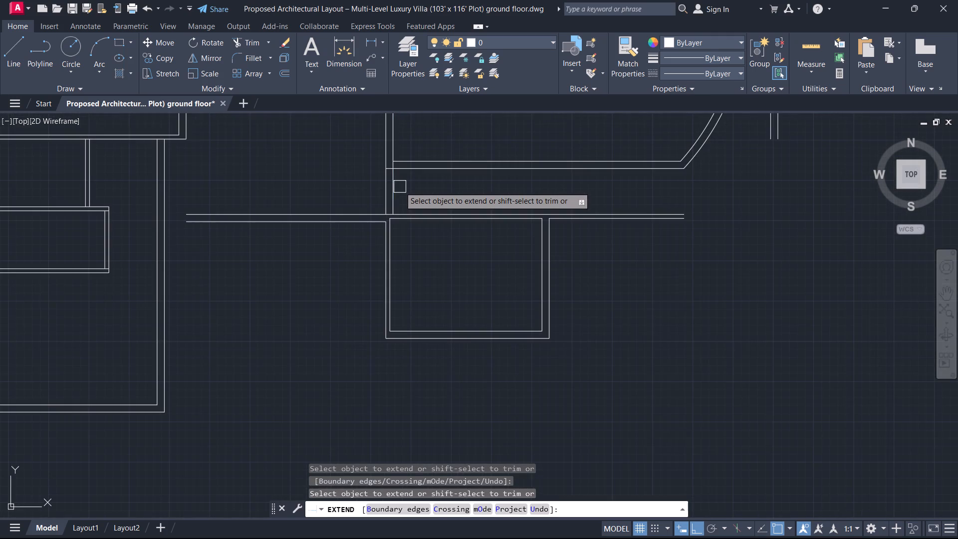
pyautogui.moveTo(406, 189); pyautogui.dragTo(397, 189)
pyautogui.click(390, 191)
pyautogui.click(403, 199)
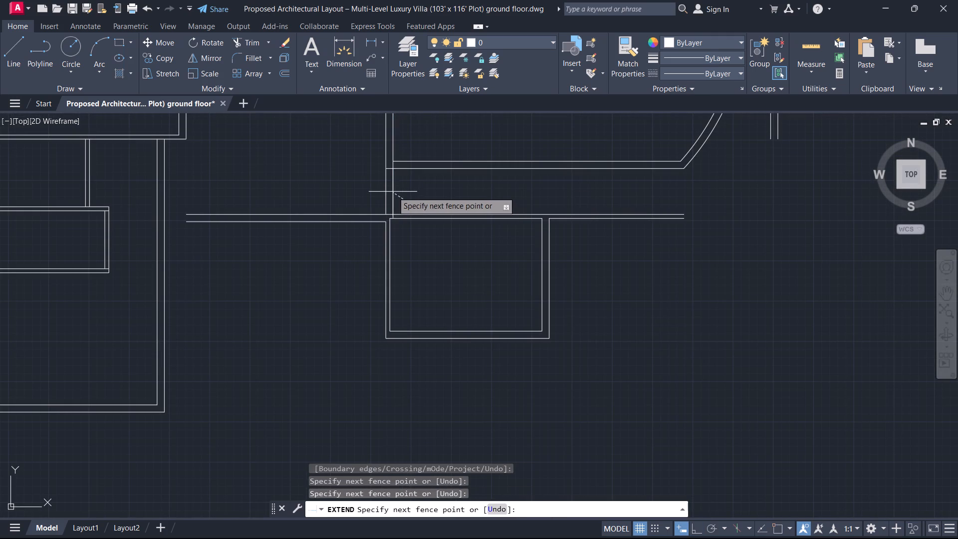
pyautogui.click(393, 192)
pyautogui.press('Escape')
# Trim the right-hand block's left wall lines between its bottom wall and the connecting wall, including the inner line's stub at the block's corner.
pyautogui.scroll(2, 401, 224)
pyautogui.moveTo(401, 224); pyautogui.dragTo(410, 216, button='middle')
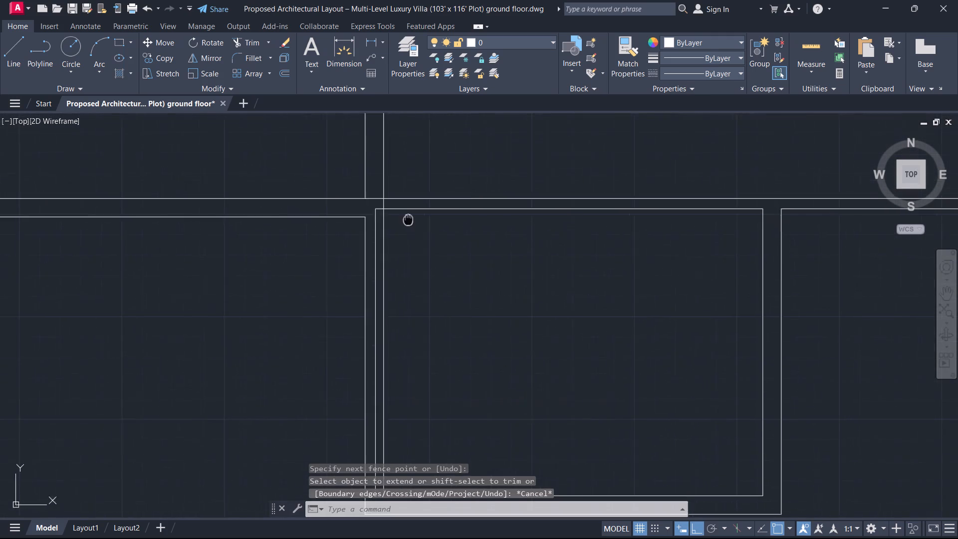
pyautogui.moveTo(410, 216); pyautogui.dragTo(439, 183, button='middle')
pyautogui.moveTo(410, 201); pyautogui.dragTo(362, 299, button='middle')
pyautogui.scroll(-1, 361, 300)
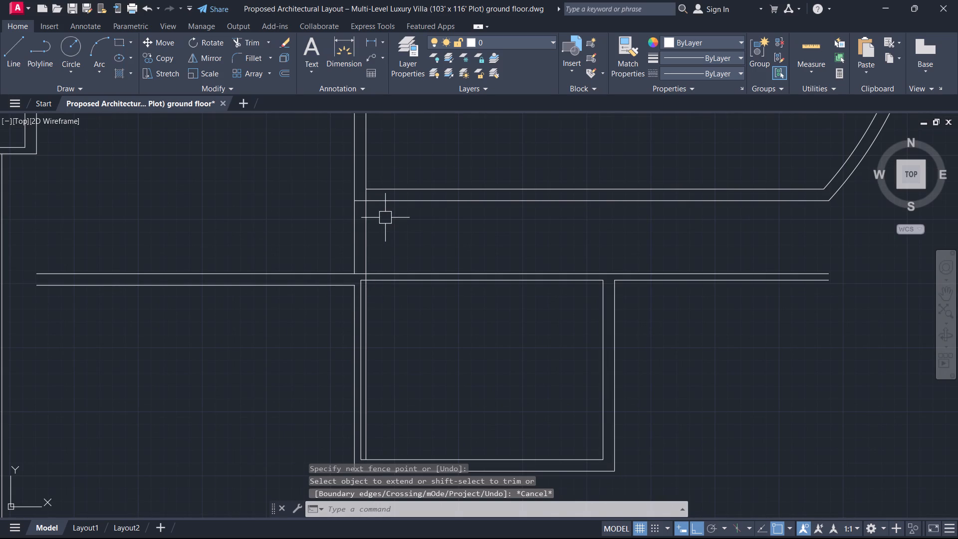
pyautogui.write('tr')
pyautogui.press('space')
pyautogui.click(382, 219)
pyautogui.moveTo(314, 235); pyautogui.dragTo(327, 234)
pyautogui.scroll(2, 360, 203)
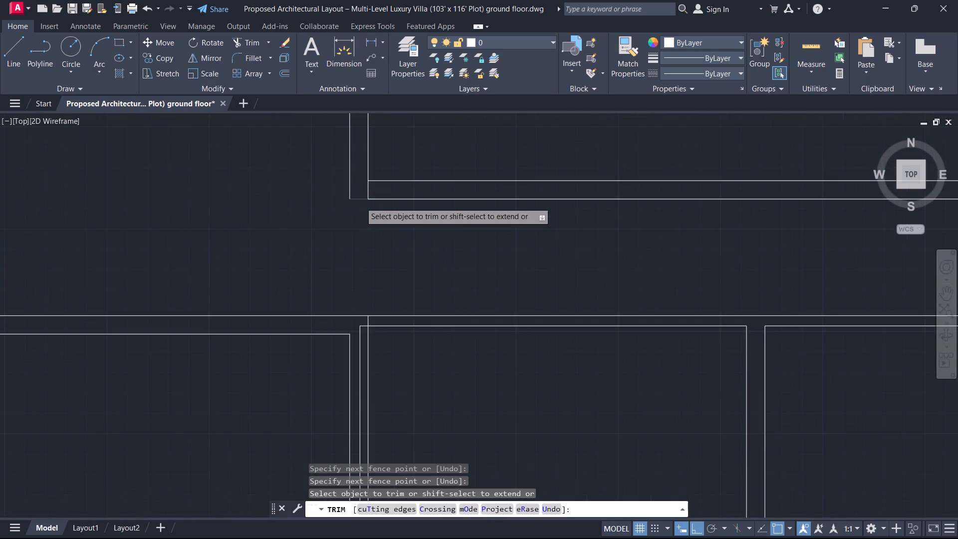
pyautogui.scroll(1, 360, 202)
pyautogui.moveTo(365, 175); pyautogui.dragTo(370, 175)
pyautogui.click(383, 176)
pyautogui.press('Escape')
# Move both right wall lines of the new room 4" to the right.
pyautogui.scroll(-2, 381, 209)
pyautogui.scroll(1, 381, 215)
pyautogui.scroll(-2, 381, 215)
pyautogui.moveTo(386, 242); pyautogui.dragTo(431, 150, button='middle')
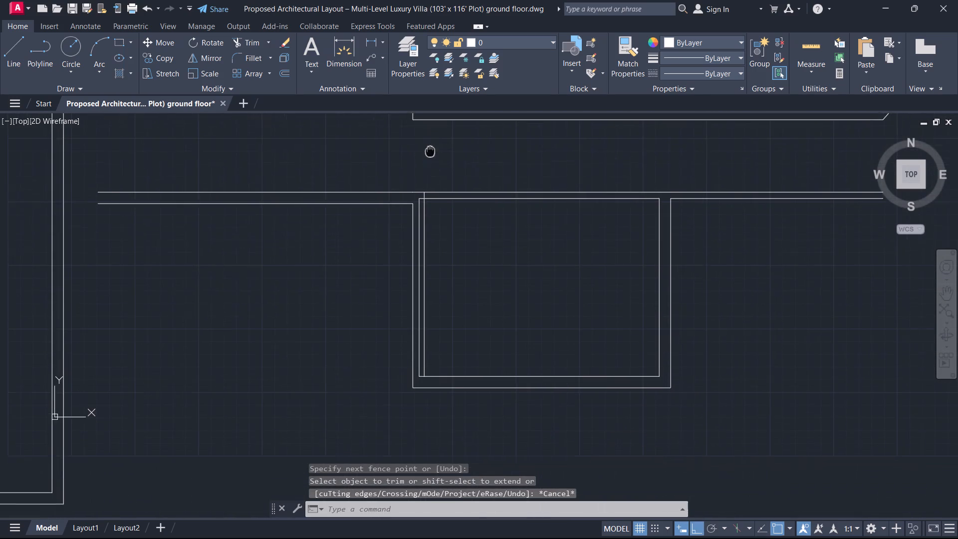
pyautogui.moveTo(431, 150); pyautogui.dragTo(432, 150, button='middle')
pyautogui.scroll(3, 439, 219)
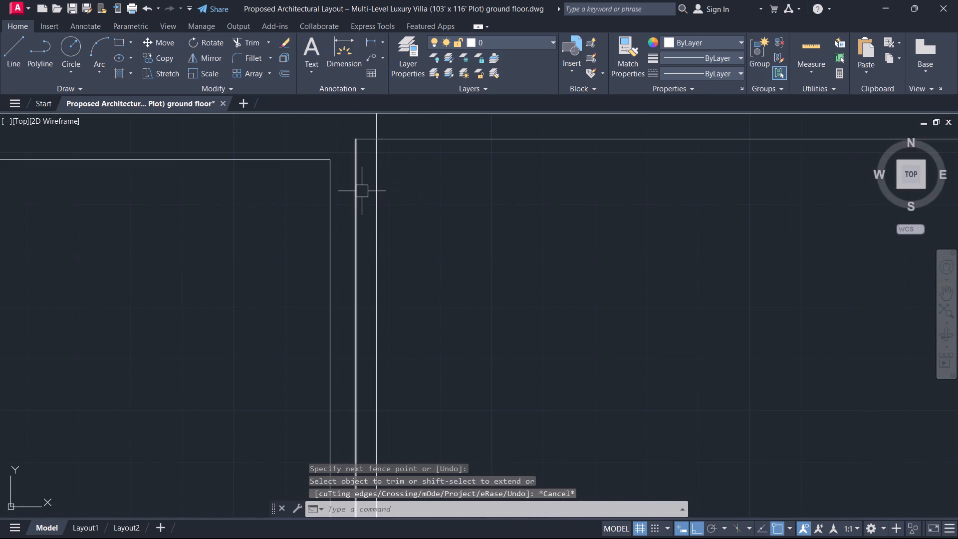
pyautogui.scroll(-3, 377, 188)
pyautogui.moveTo(378, 187); pyautogui.dragTo(333, 193, button='middle')
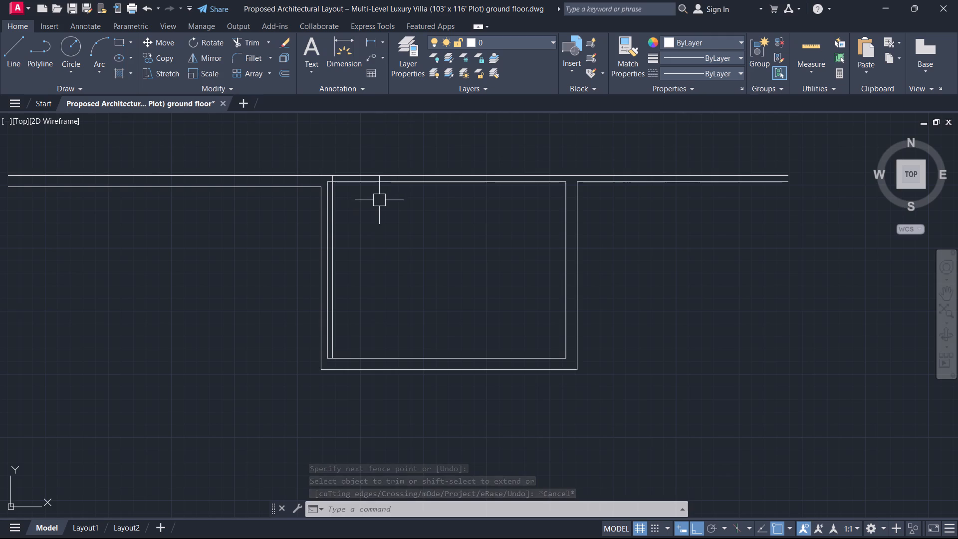
pyautogui.moveTo(598, 240); pyautogui.dragTo(584, 244)
pyautogui.click(508, 249)
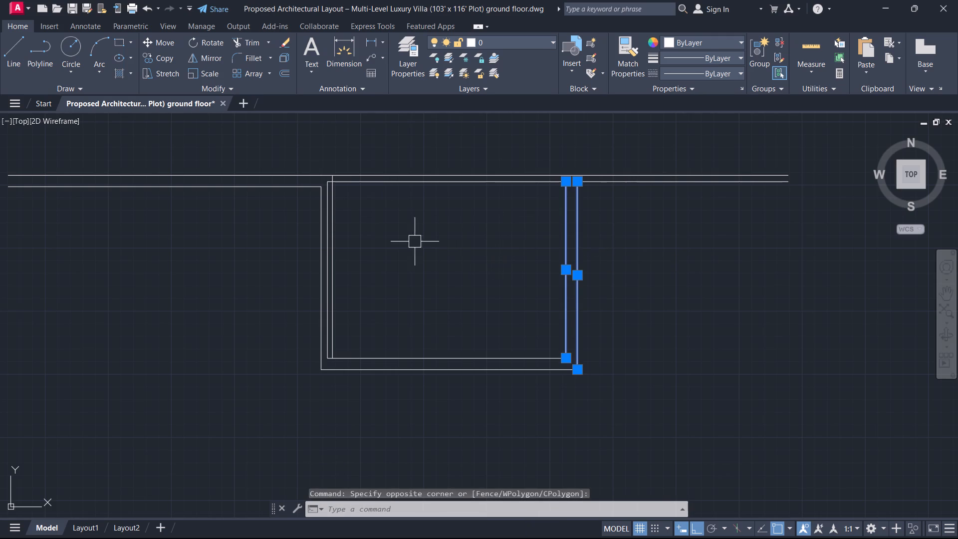
pyautogui.press('m')
pyautogui.press('space')
pyautogui.moveTo(341, 238); pyautogui.dragTo(348, 241)
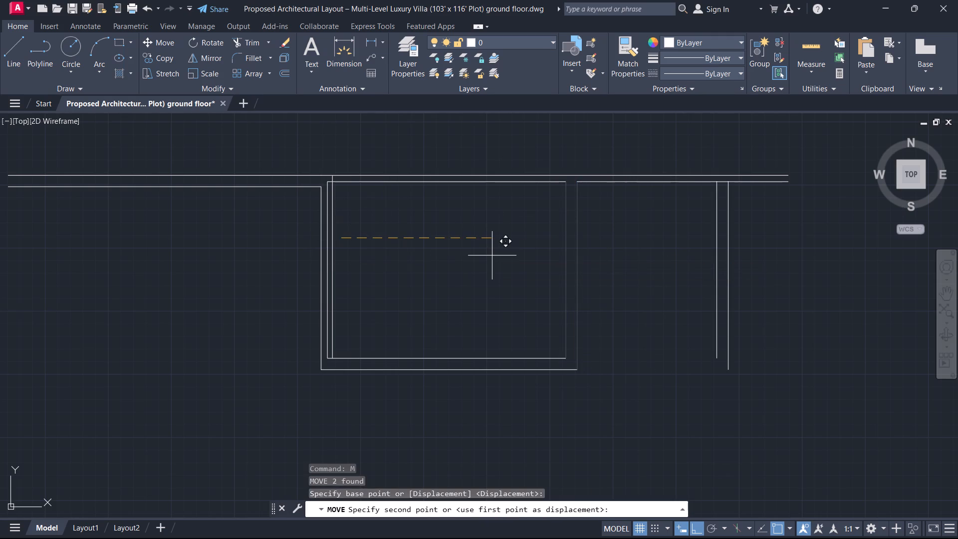
pyautogui.press('4')
pyautogui.press('Return')
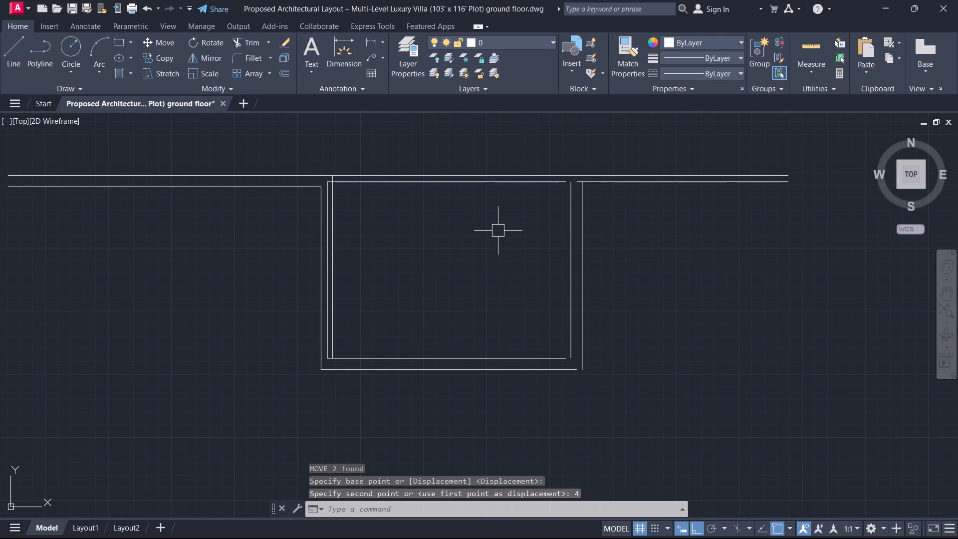
pyautogui.press('Escape')
# Trim the connecting wall's lower-line stub between the room's two moved right wall lines.
pyautogui.write('tr')
pyautogui.press('space')
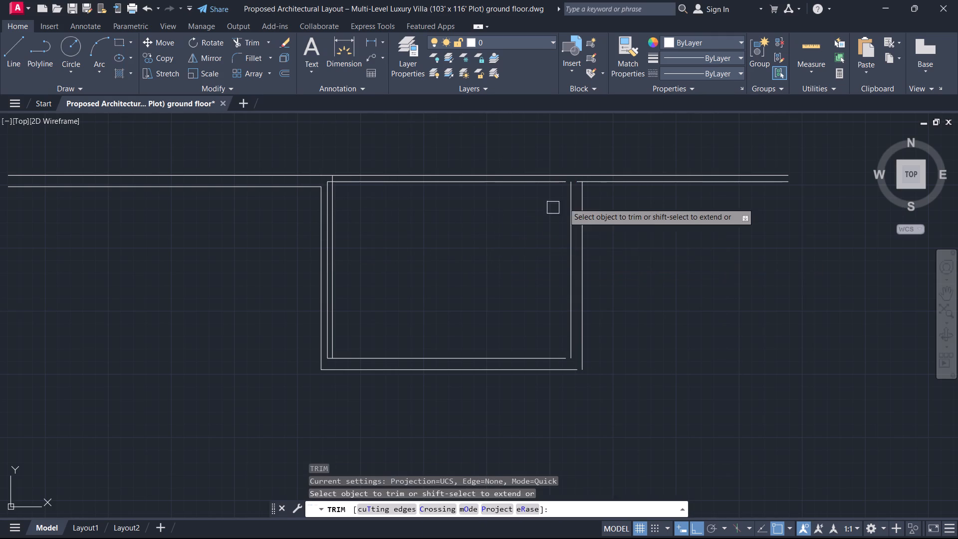
pyautogui.scroll(3, 576, 197)
pyautogui.moveTo(582, 172); pyautogui.dragTo(545, 241, button='middle')
pyautogui.click(540, 211)
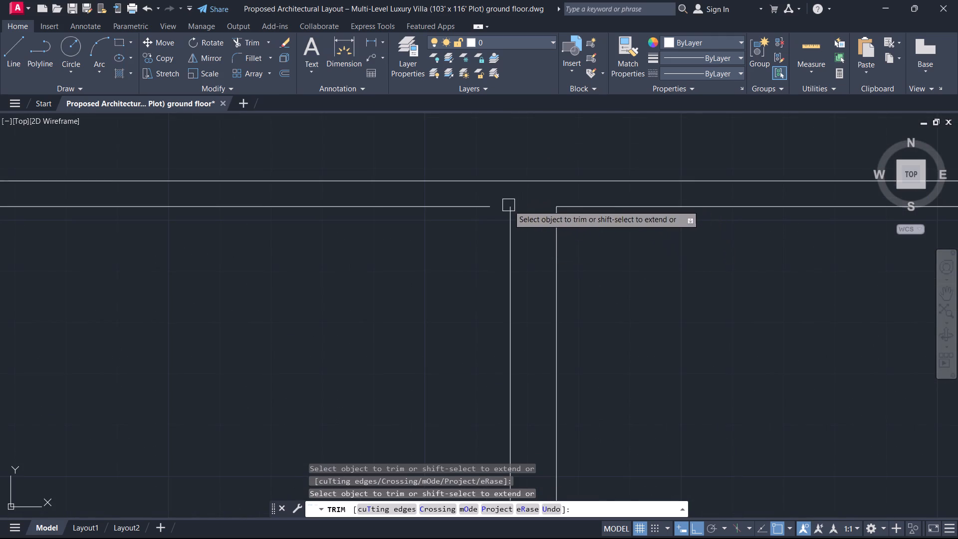
# Trim away the room's former inner left wall line and the top inner line's stub beside it.
pyautogui.scroll(-3, 455, 278)
pyautogui.moveTo(427, 340); pyautogui.dragTo(512, 205, button='middle')
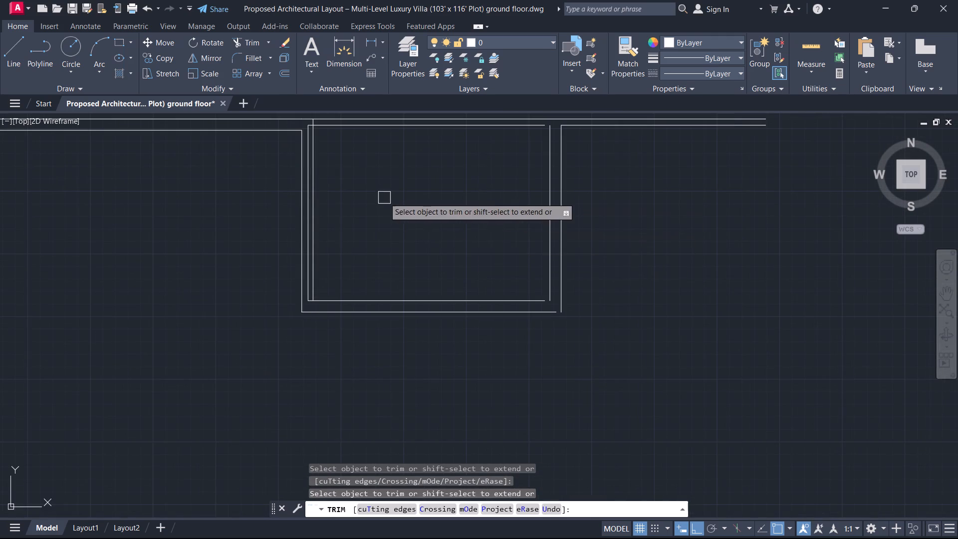
pyautogui.scroll(1, 389, 189)
pyautogui.moveTo(406, 197); pyautogui.dragTo(444, 277, button='middle')
pyautogui.scroll(3, 294, 168)
pyautogui.click(295, 164)
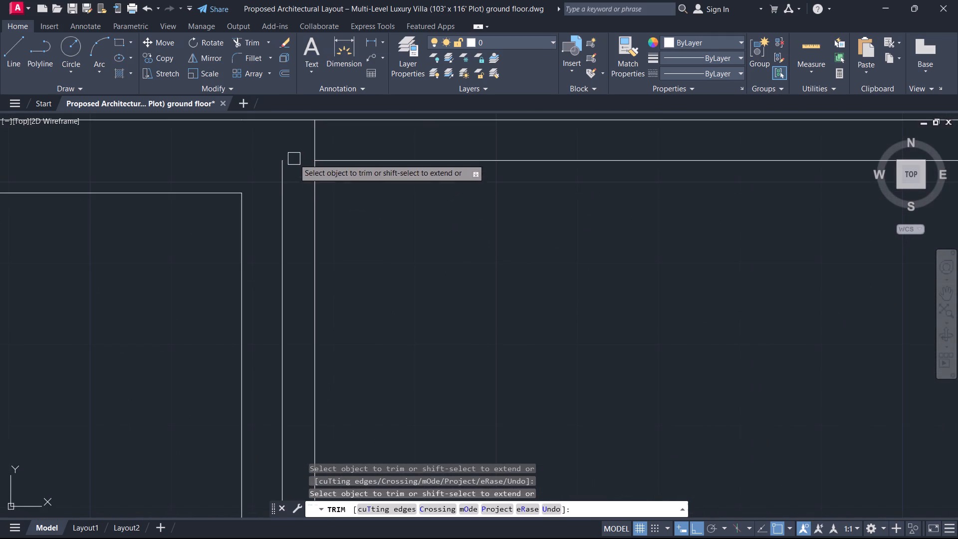
pyautogui.click(287, 191)
pyautogui.press('Escape')
# Trim the inner left wall line's stub between the two connecting wall lines at the room's upper-left corner.
pyautogui.scroll(-4, 279, 184)
pyautogui.scroll(2, 291, 177)
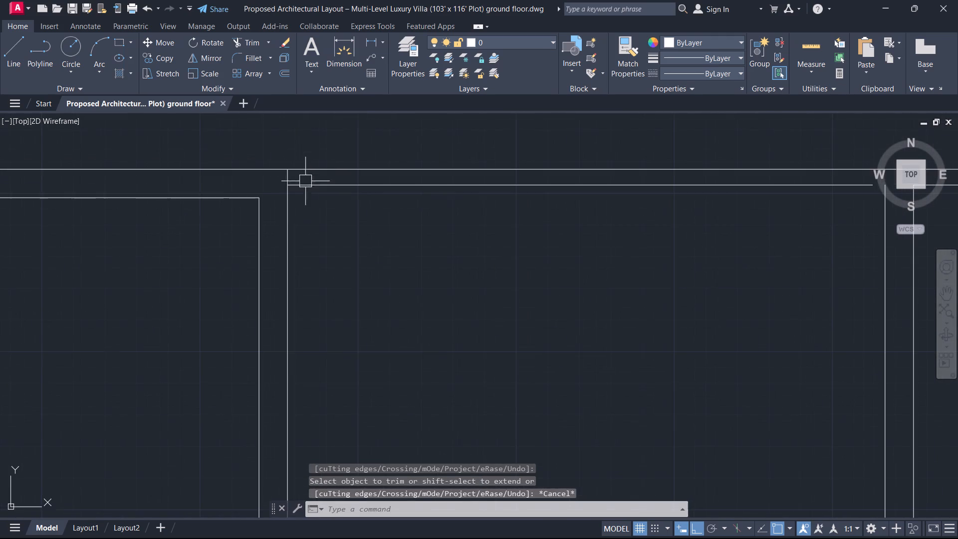
pyautogui.scroll(1, 305, 181)
pyautogui.press('t')
pyautogui.press('r')
pyautogui.press('space')
pyautogui.scroll(2, 300, 176)
pyautogui.click(299, 176)
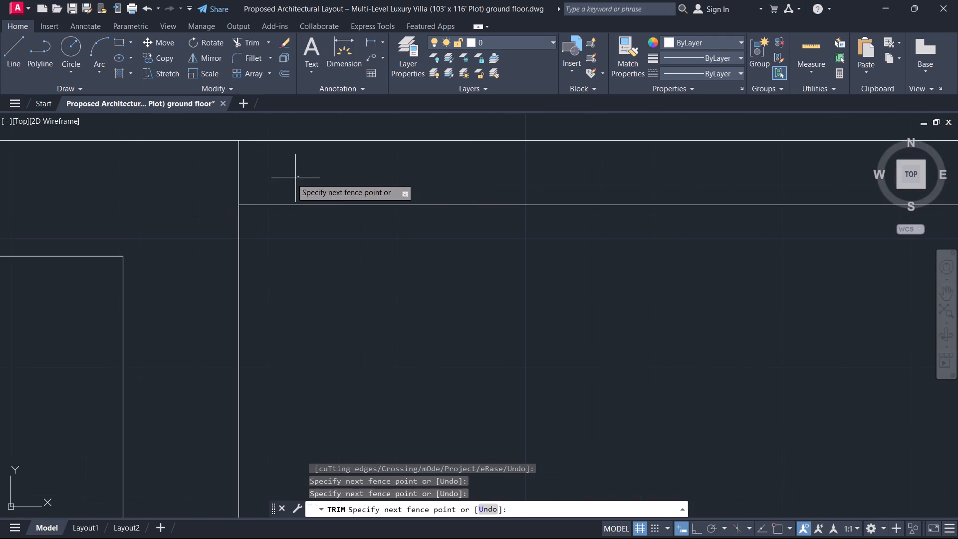
pyautogui.click(223, 176)
# Trim the bottom inner line's leftover stub at the room's lower-left inner corner.
pyautogui.scroll(-4, 282, 223)
pyautogui.moveTo(288, 234); pyautogui.dragTo(372, 98, button='middle')
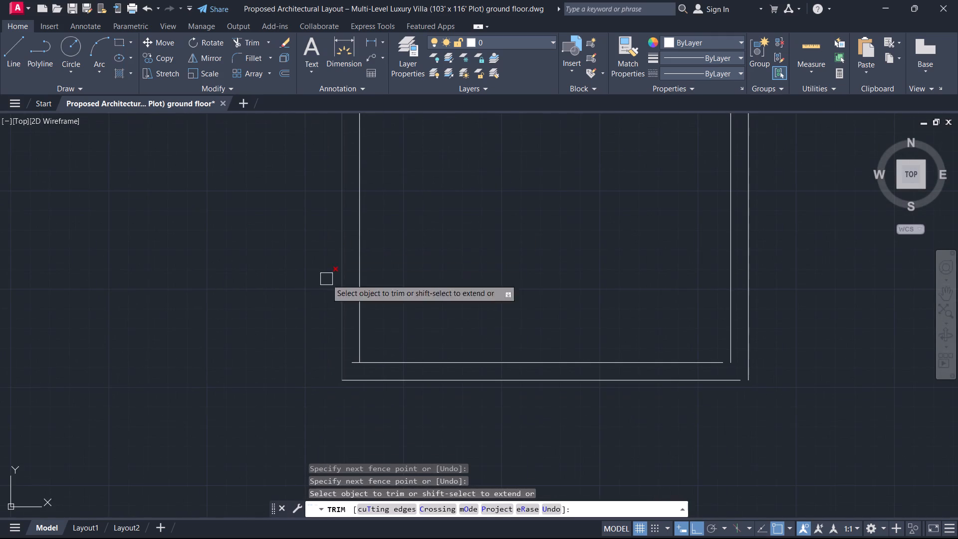
pyautogui.scroll(4, 356, 379)
pyautogui.click(348, 351)
pyautogui.moveTo(344, 314); pyautogui.dragTo(359, 321)
pyautogui.press('Escape')
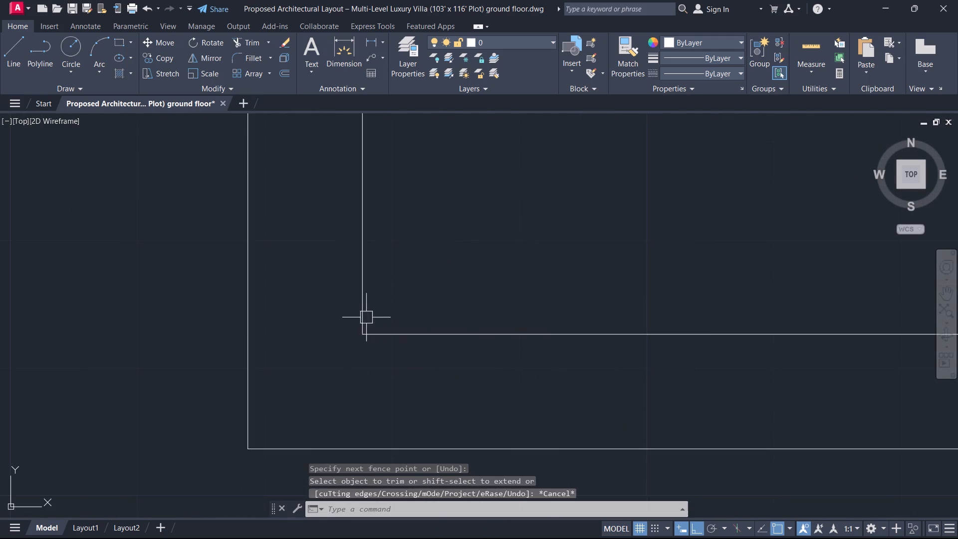
# Extend the room's top inner, bottom inner and bottom outer lines to meet the moved right wall lines.
pyautogui.scroll(-5, 389, 300)
pyautogui.scroll(-2, 481, 240)
pyautogui.moveTo(481, 239); pyautogui.dragTo(322, 287, button='middle')
pyautogui.scroll(1, 322, 287)
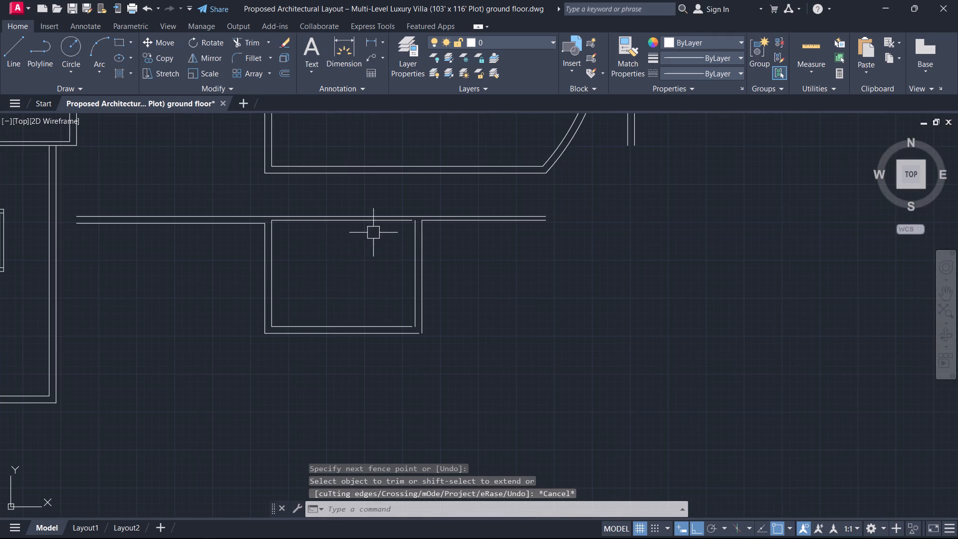
pyautogui.scroll(1, 391, 227)
pyautogui.press('e')
pyautogui.press('x')
pyautogui.press('space')
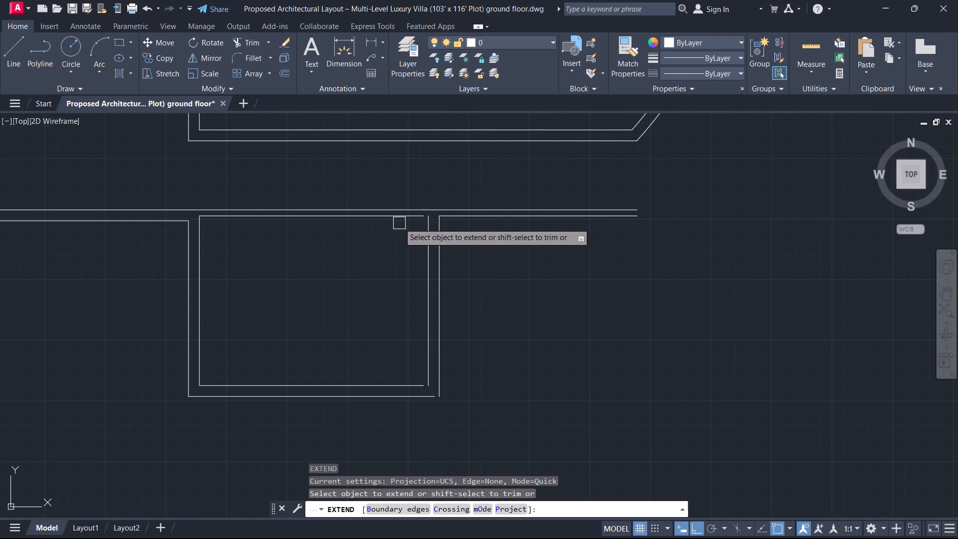
pyautogui.click(401, 217)
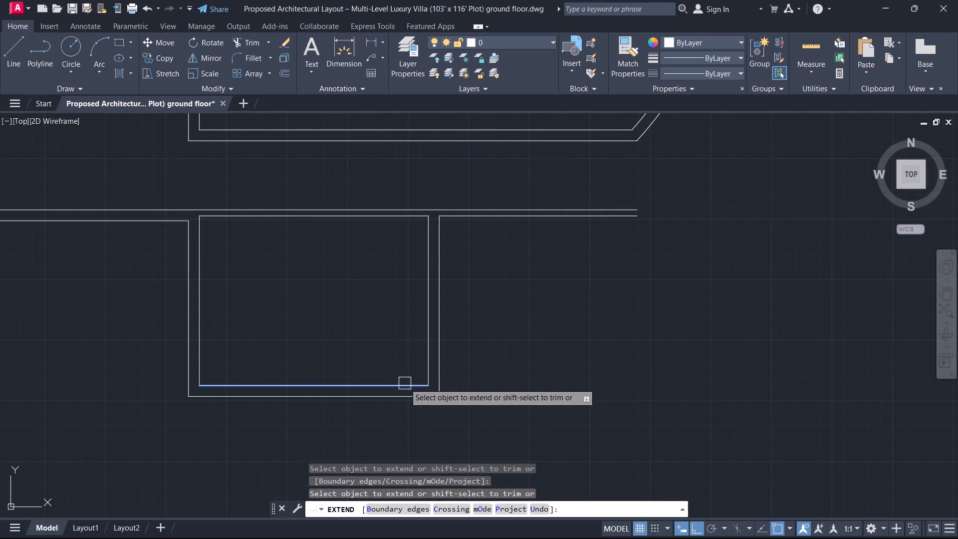
pyautogui.click(406, 384)
pyautogui.press('Escape')
pyautogui.press('space')
pyautogui.click(419, 400)
pyautogui.press('Escape')
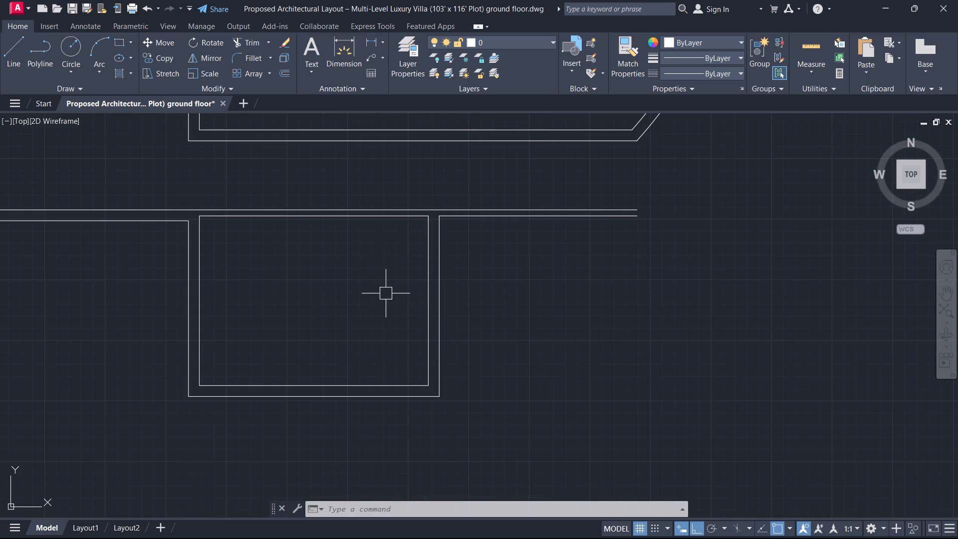
# Offset the room's inner left wall line 4" into the room and extend the copy up to the connecting wall's upper line.
pyautogui.write('o')
pyautogui.press('space')
pyautogui.press('4')
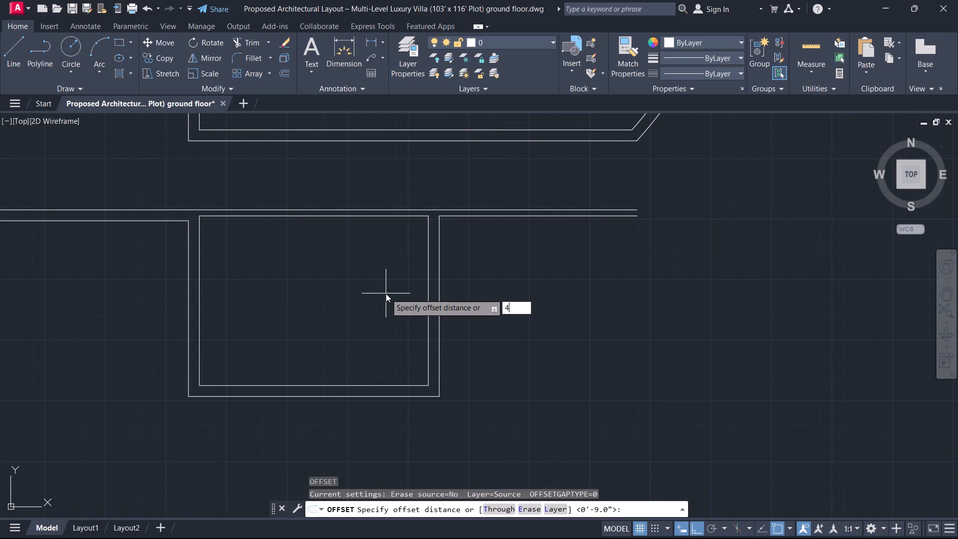
pyautogui.press('Return')
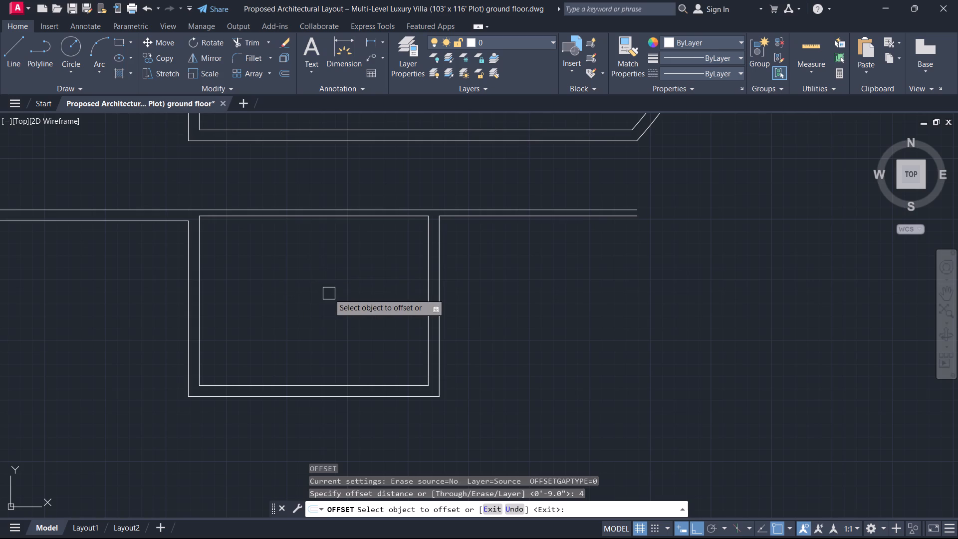
pyautogui.click(201, 277)
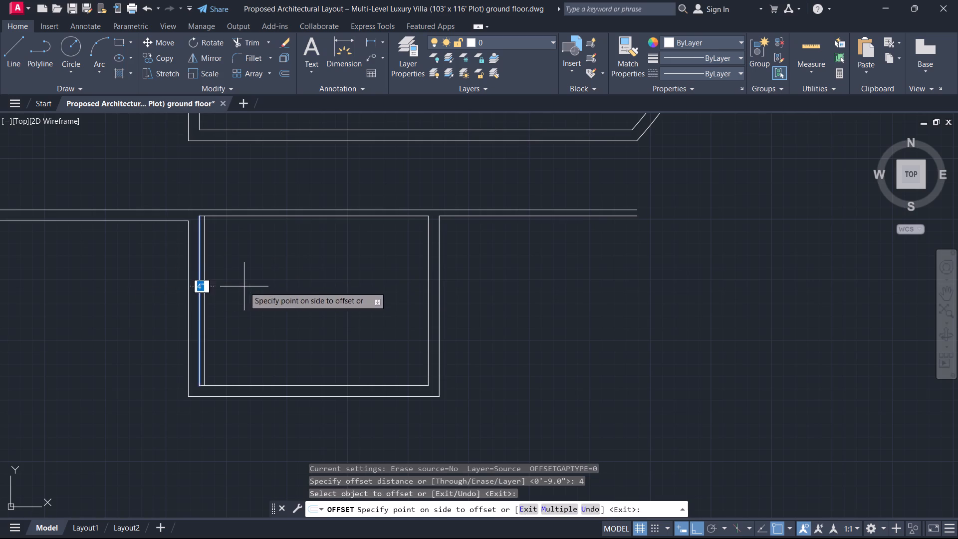
pyautogui.click(246, 286)
pyautogui.press('Escape')
pyautogui.write('ex')
pyautogui.press('space')
pyautogui.click(207, 259)
pyautogui.press('Escape')
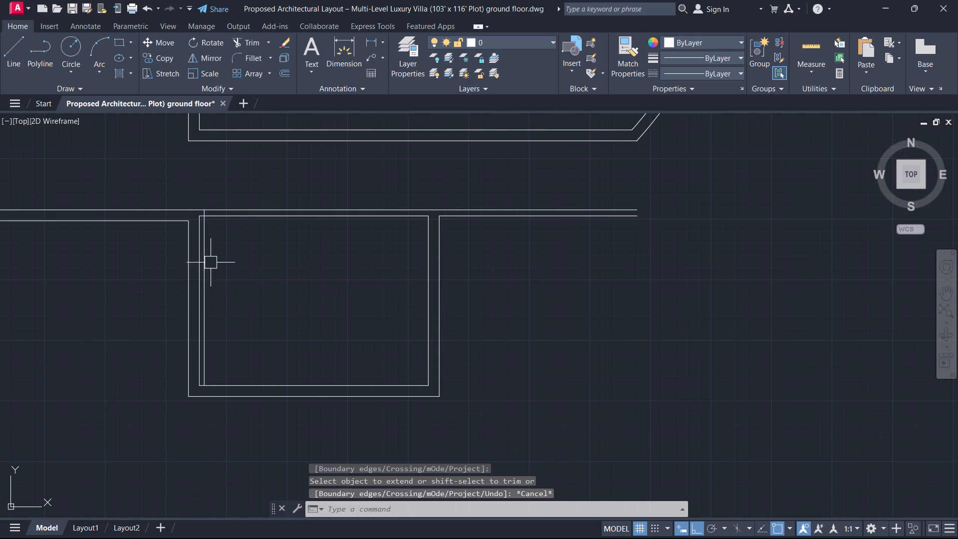
# Offset the new 4" line by 3' to the right to mark the door opening's width.
pyautogui.press('o')
pyautogui.press('space')
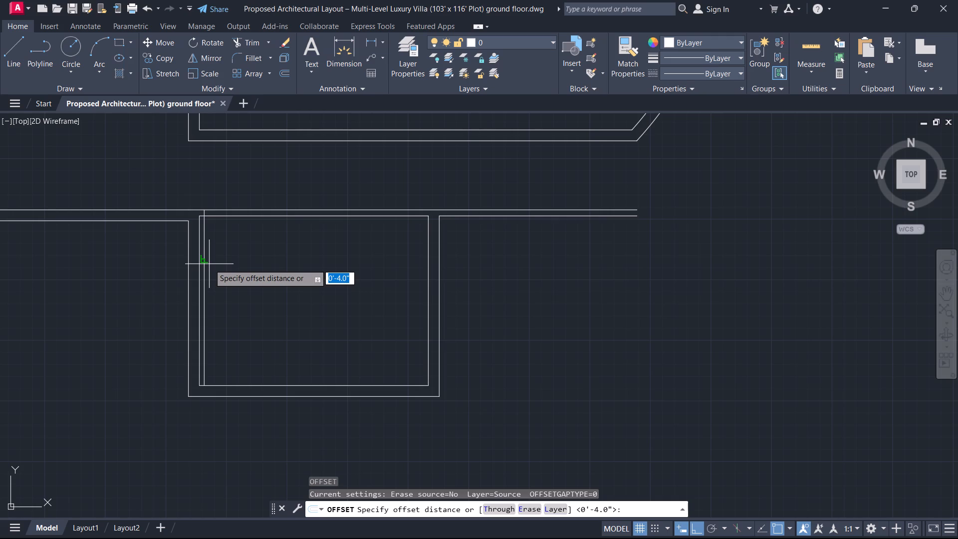
pyautogui.write("3'")
pyautogui.press('Return')
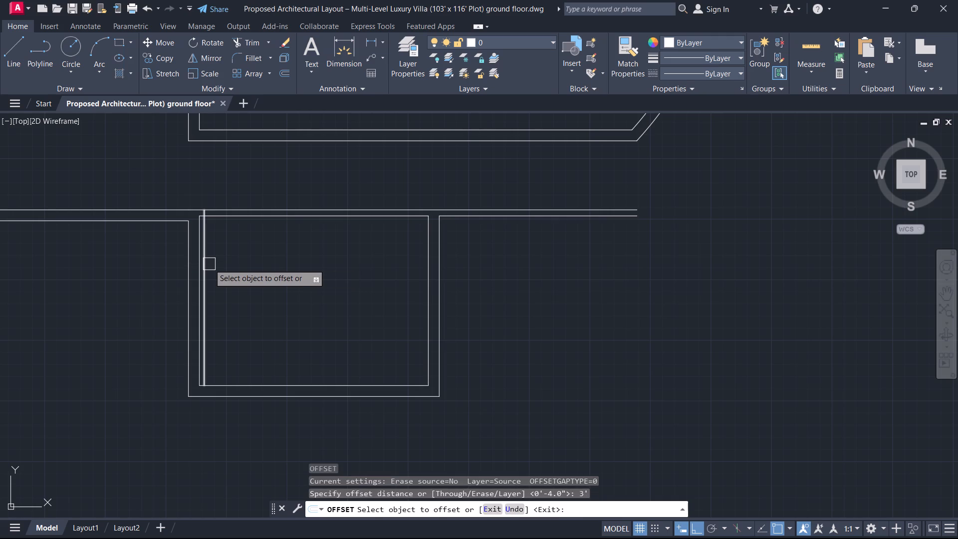
pyautogui.scroll(2, 208, 264)
pyautogui.click(199, 263)
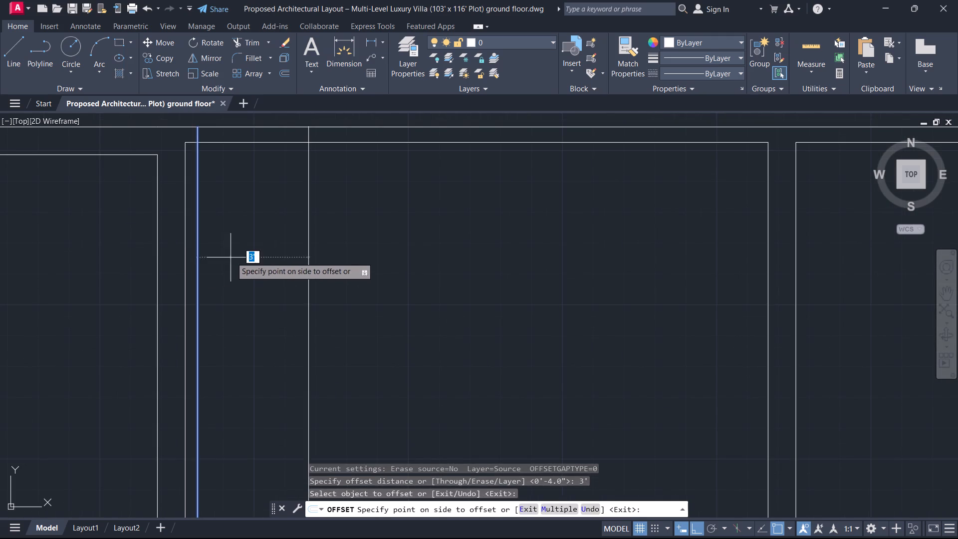
pyautogui.click(231, 257)
pyautogui.press('Escape')
# Trim the two guide lines inside the room and the wall lines between them, leaving a 3' door opening in the top wall.
pyautogui.scroll(-3, 258, 258)
pyautogui.moveTo(258, 257); pyautogui.dragTo(299, 297, button='middle')
pyautogui.scroll(1, 299, 297)
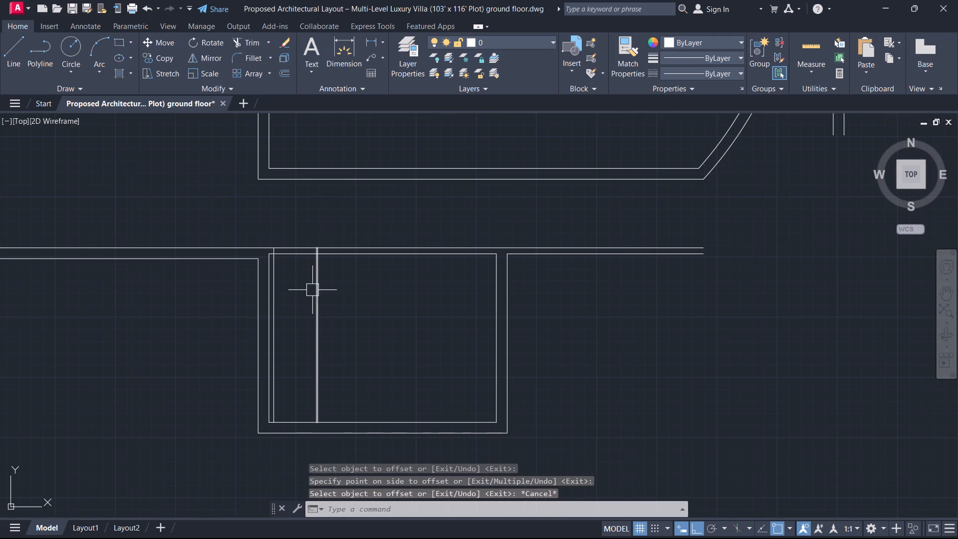
pyautogui.scroll(1, 313, 289)
pyautogui.write('tr')
pyautogui.press('space')
pyautogui.click(314, 287)
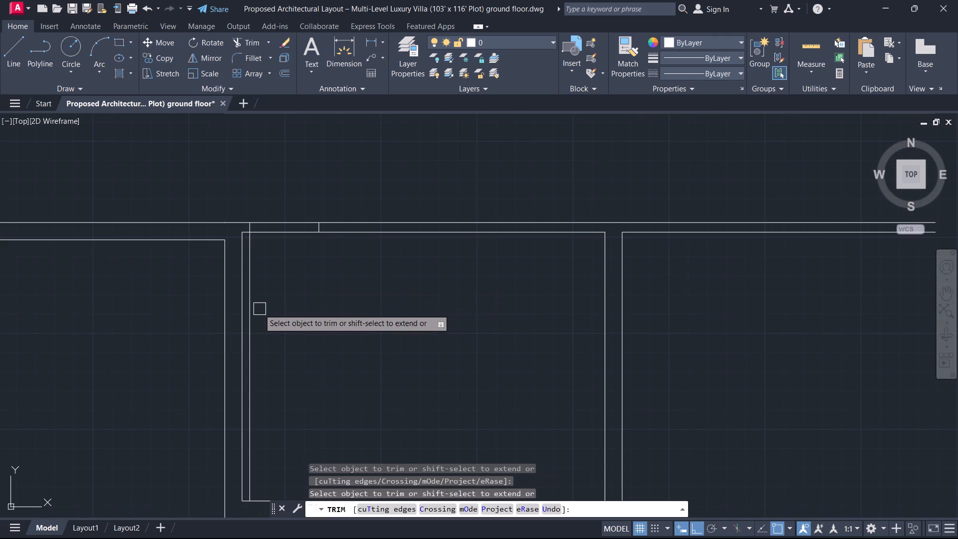
pyautogui.click(252, 300)
pyautogui.click(290, 248)
pyautogui.click(298, 207)
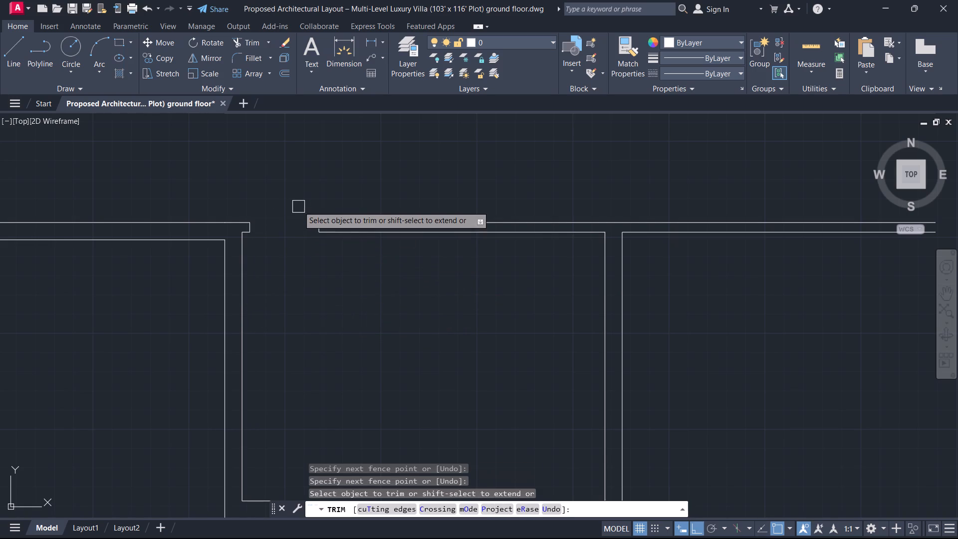
pyautogui.press('Escape')
# Draw a line from the door opening's upper right corner 6" to the right, continuing up to the block's outer bottom wall line.
pyautogui.scroll(1, 351, 225)
pyautogui.moveTo(351, 224); pyautogui.dragTo(346, 269, button='middle')
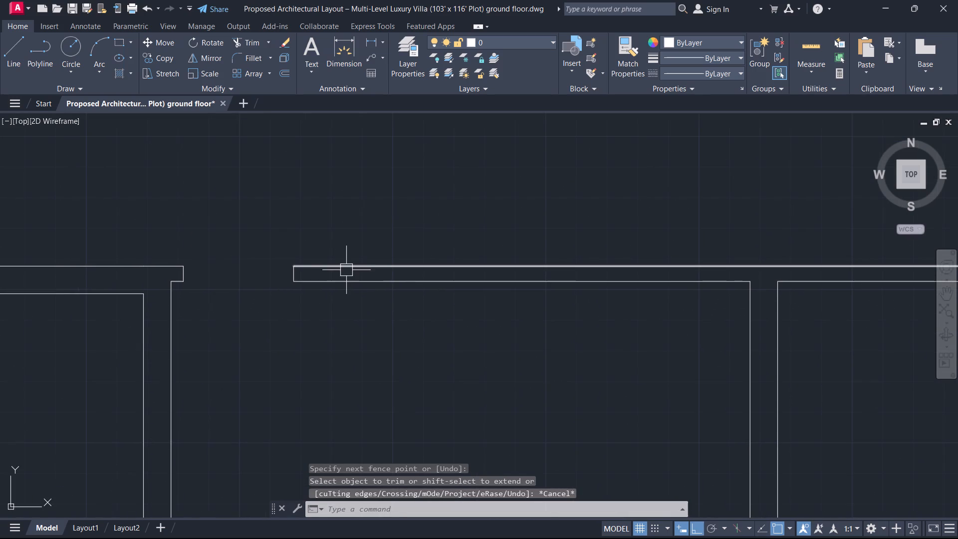
pyautogui.press('l')
pyautogui.press('space')
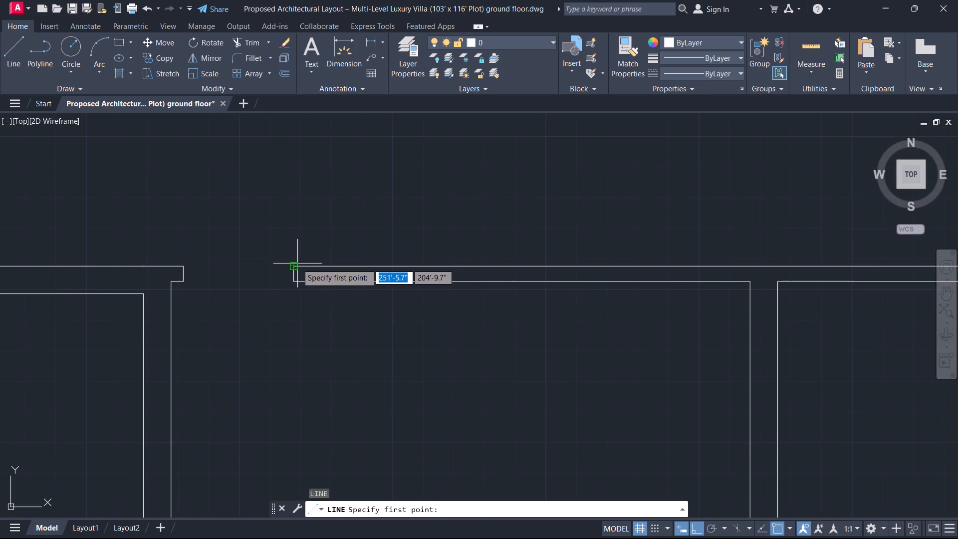
pyautogui.click(296, 264)
pyautogui.press('6')
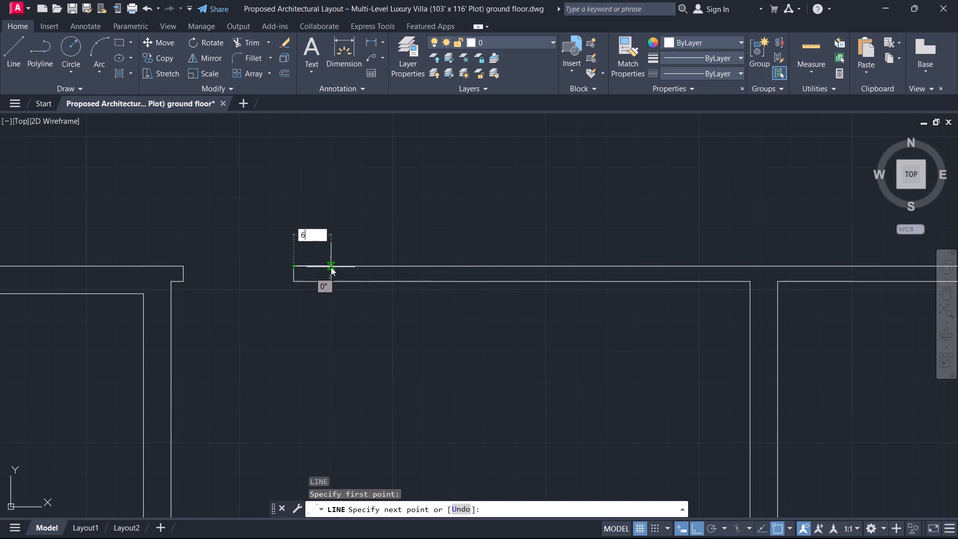
pyautogui.press('Return')
pyautogui.scroll(1, 332, 267)
pyautogui.scroll(-3, 325, 217)
pyautogui.moveTo(322, 224); pyautogui.dragTo(301, 350, button='middle')
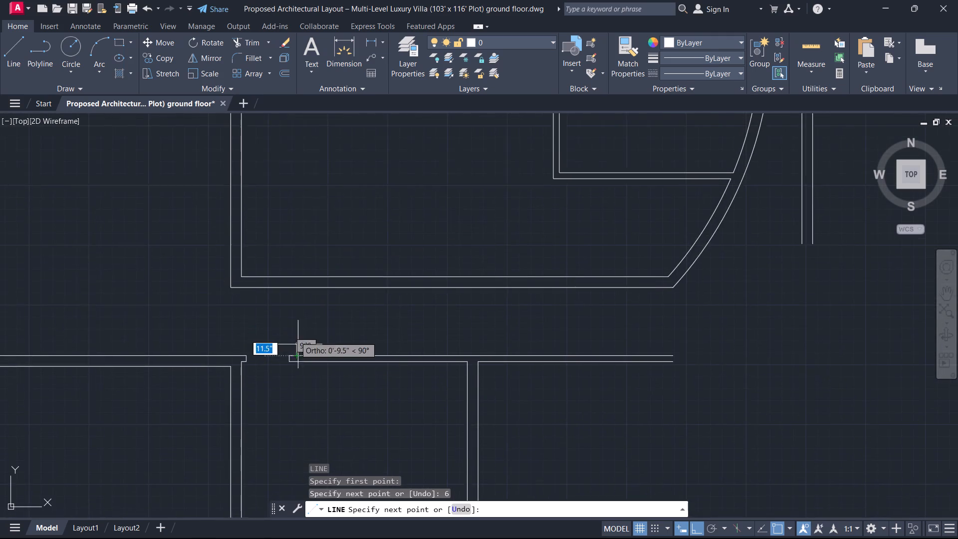
pyautogui.scroll(1, 296, 313)
pyautogui.click(298, 274)
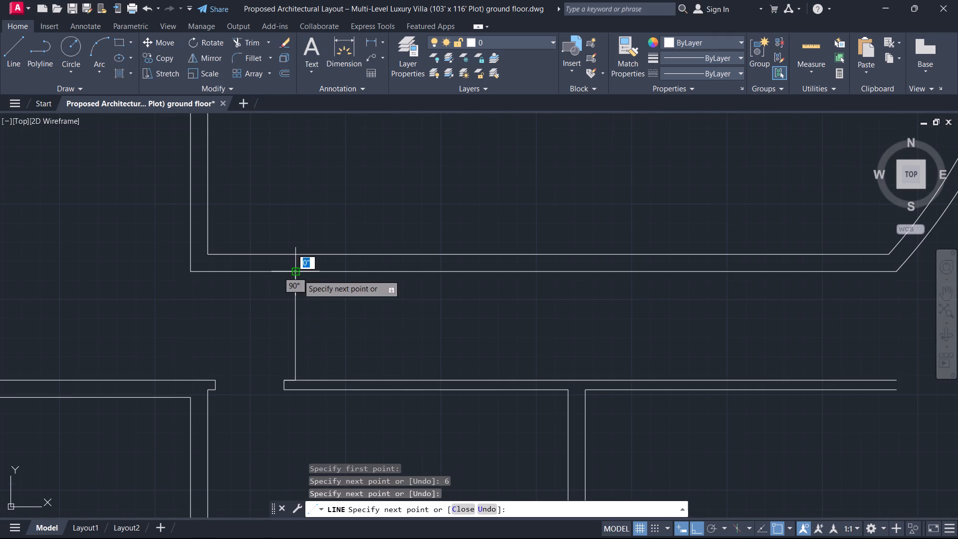
pyautogui.press('Escape')
# Erase the short 6" helper segment lying on the room's top wall beside the door opening.
pyautogui.moveTo(261, 337); pyautogui.dragTo(288, 292, button='middle')
pyautogui.moveTo(282, 305); pyautogui.dragTo(286, 311)
pyautogui.click(334, 340)
pyautogui.press('Delete')
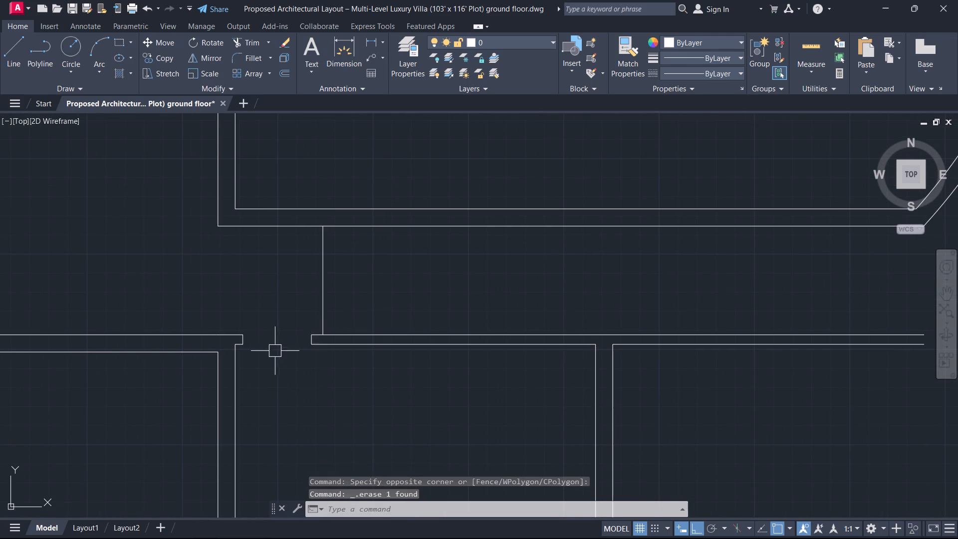
# Offset the new vertical connecting line 5" to the right to give the wall its thickness.
pyautogui.write('o')
pyautogui.press('space')
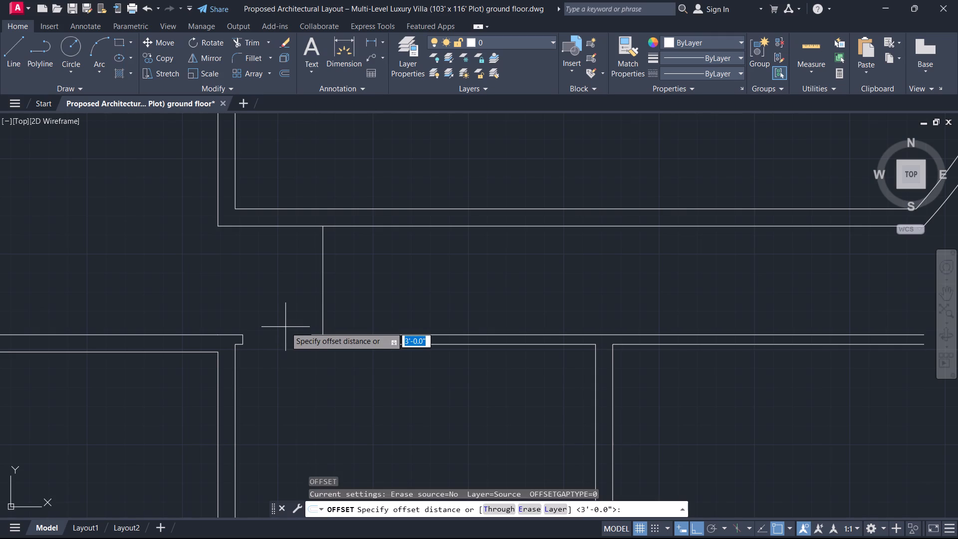
pyautogui.press('5')
pyautogui.press('Return')
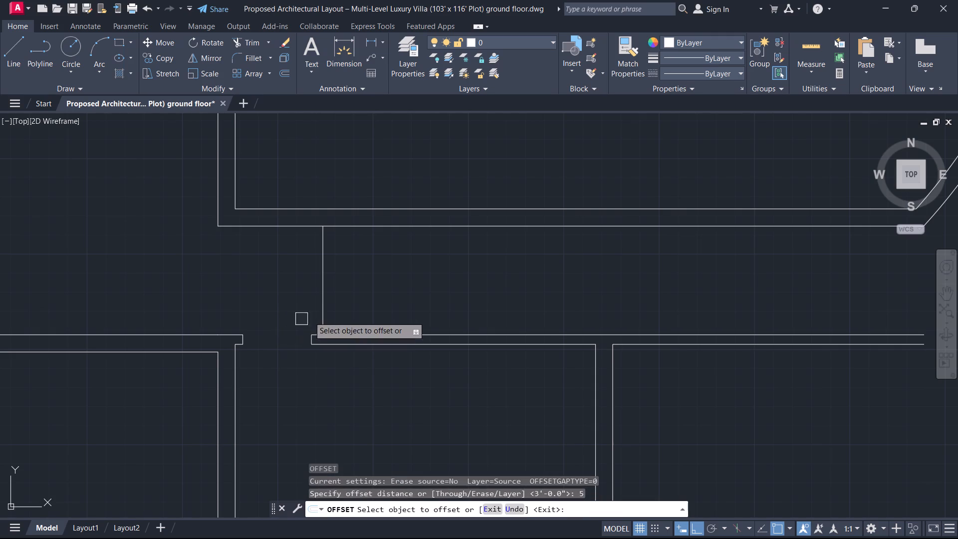
pyautogui.click(325, 308)
pyautogui.click(336, 301)
pyautogui.press('Escape')
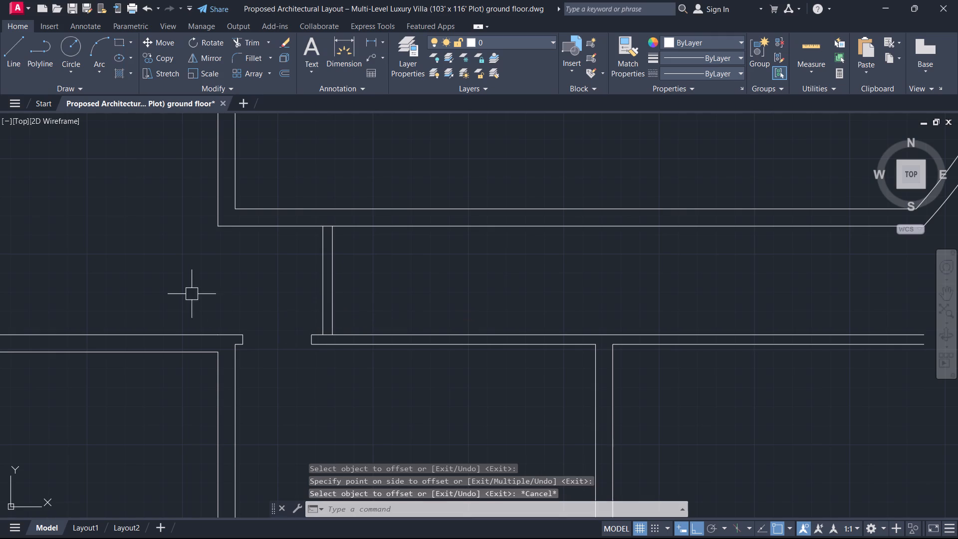
# Offset the right line of the 5" connecting wall by 8' to the right.
pyautogui.write('o')
pyautogui.press('space')
pyautogui.press('8')
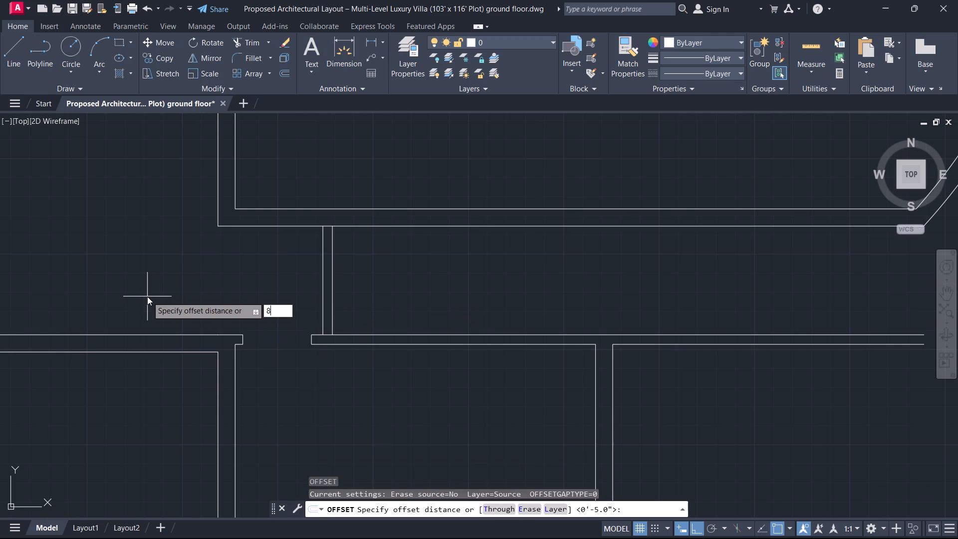
pyautogui.press("'")
pyautogui.press('Return')
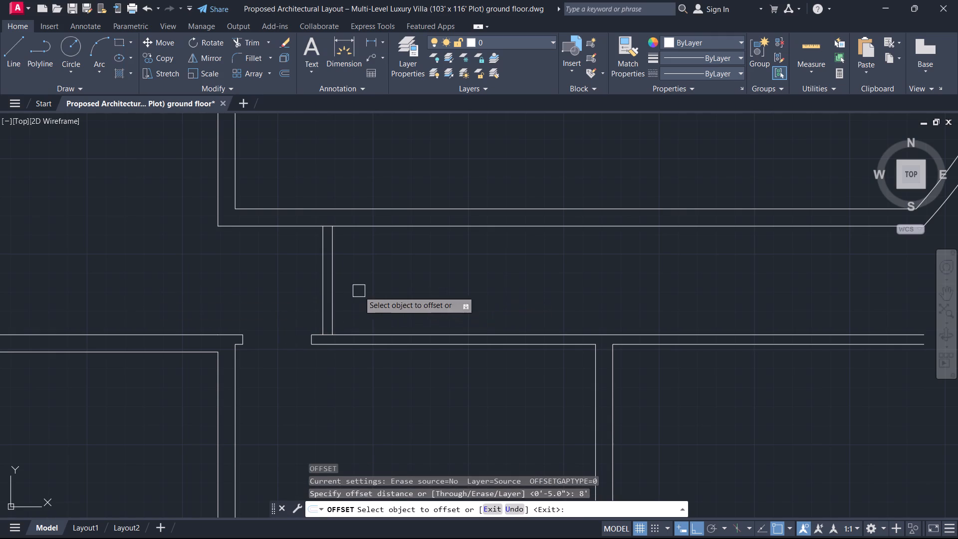
pyautogui.click(335, 295)
pyautogui.click(382, 285)
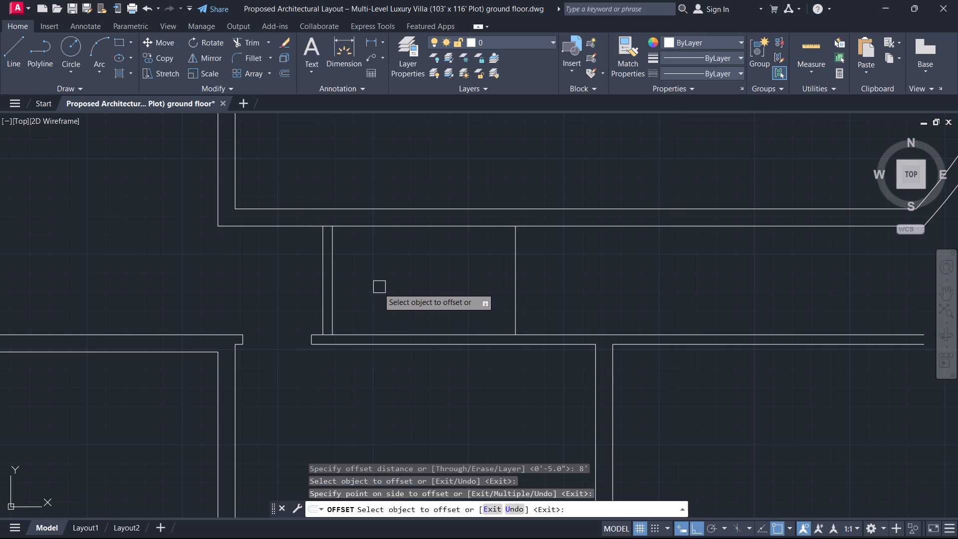
pyautogui.rightClick(378, 288)
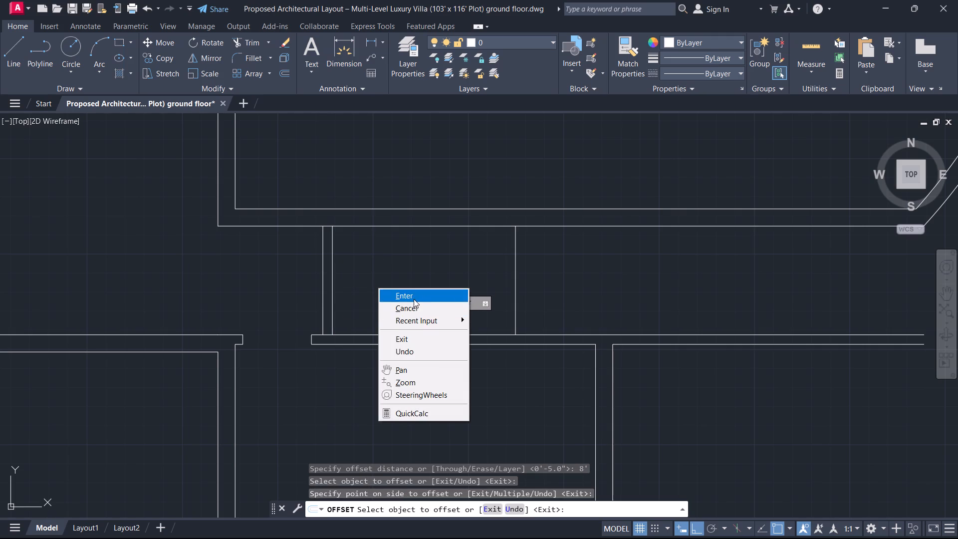
pyautogui.click(414, 306)
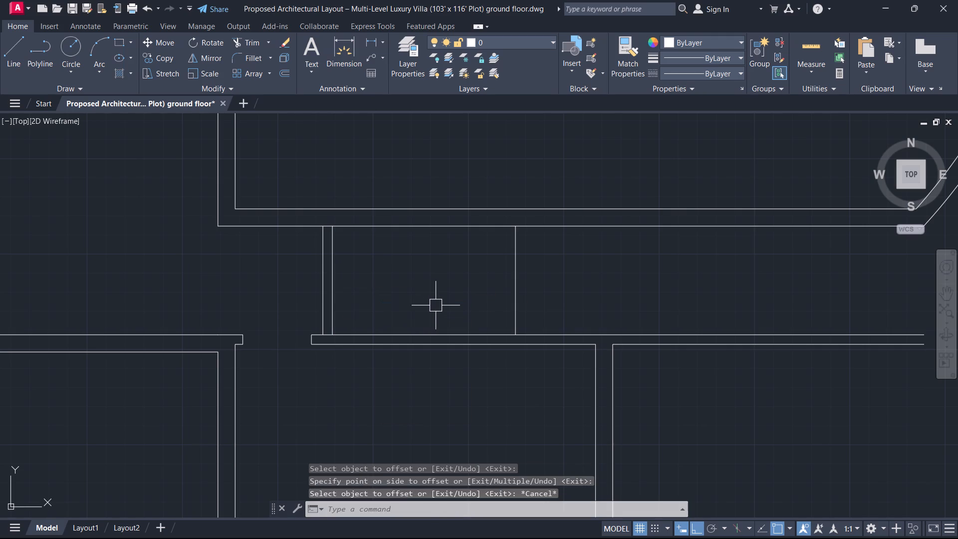
# Offset the new 8' line by 9" to the right to form the second connecting wall.
pyautogui.write('o')
pyautogui.press('space')
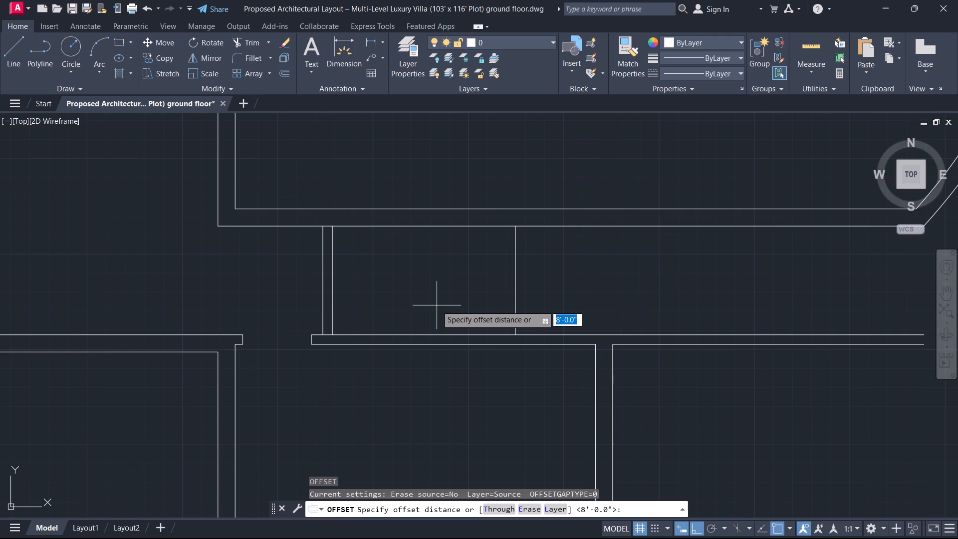
pyautogui.press('9')
pyautogui.press('Return')
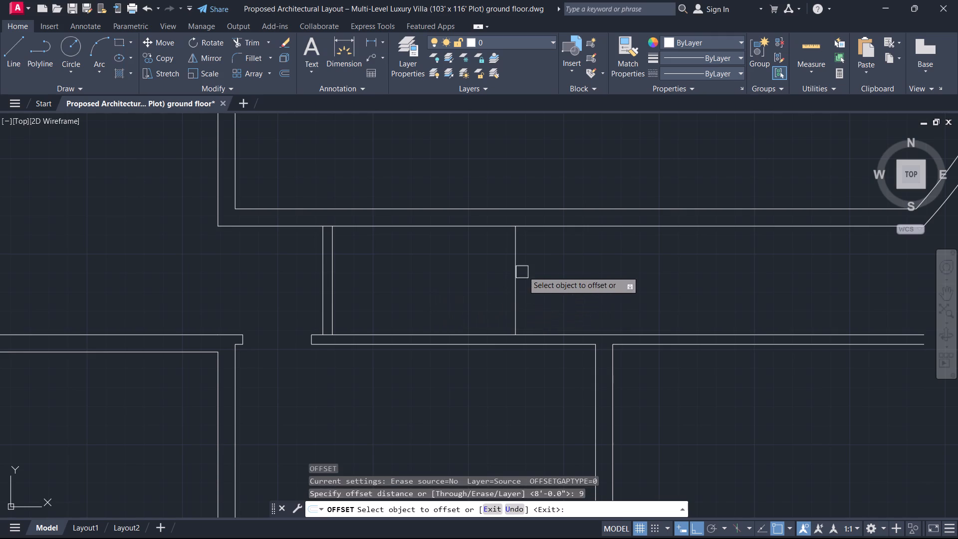
pyautogui.click(511, 279)
pyautogui.click(534, 290)
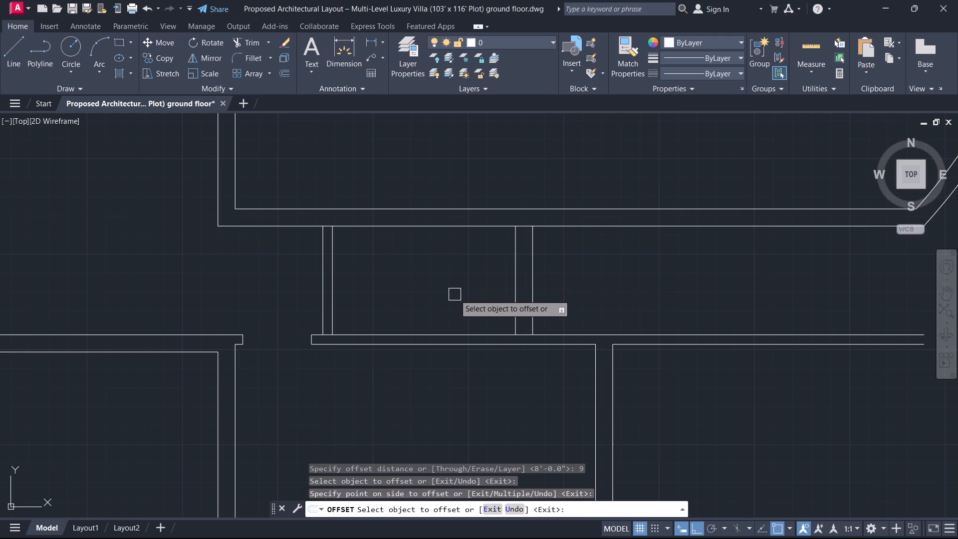
pyautogui.press('Escape')
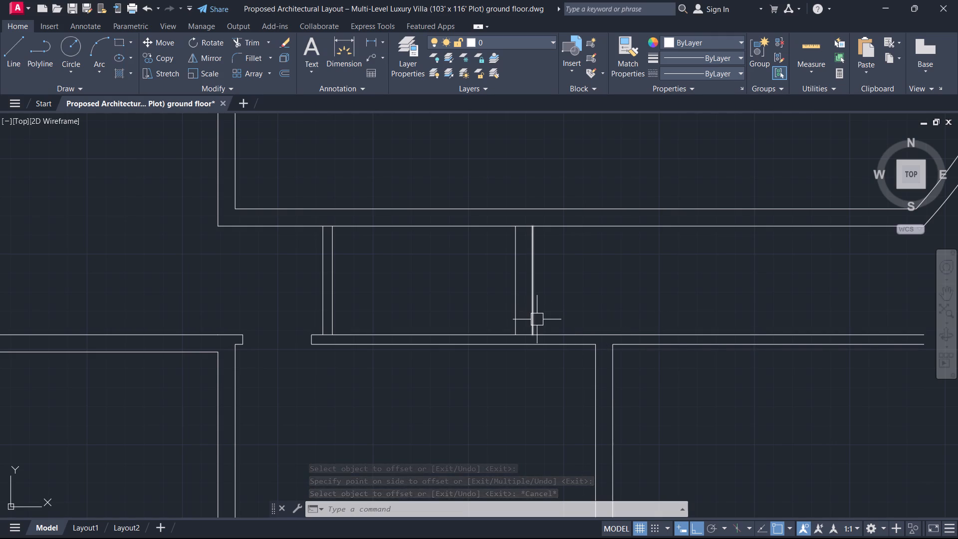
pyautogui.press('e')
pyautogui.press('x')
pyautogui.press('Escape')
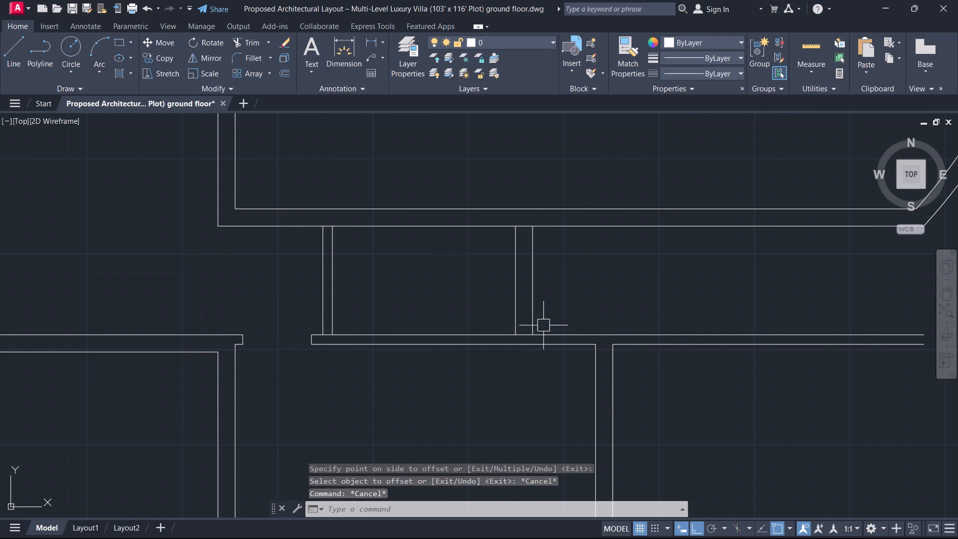
# Trim the room's upper outer wall line between the two lines of the 9" connecting wall.
pyautogui.press('t')
pyautogui.press('r')
pyautogui.press('space')
pyautogui.scroll(1, 533, 329)
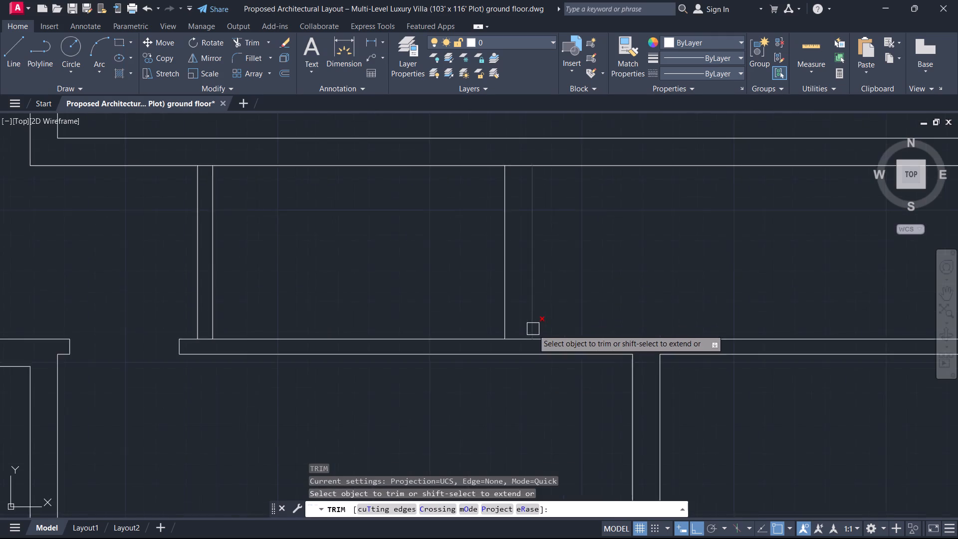
pyautogui.scroll(1, 533, 330)
pyautogui.press('Escape')
pyautogui.scroll(-2, 516, 337)
pyautogui.scroll(1, 515, 338)
pyautogui.press('space')
pyautogui.click(515, 339)
pyautogui.press('Escape')
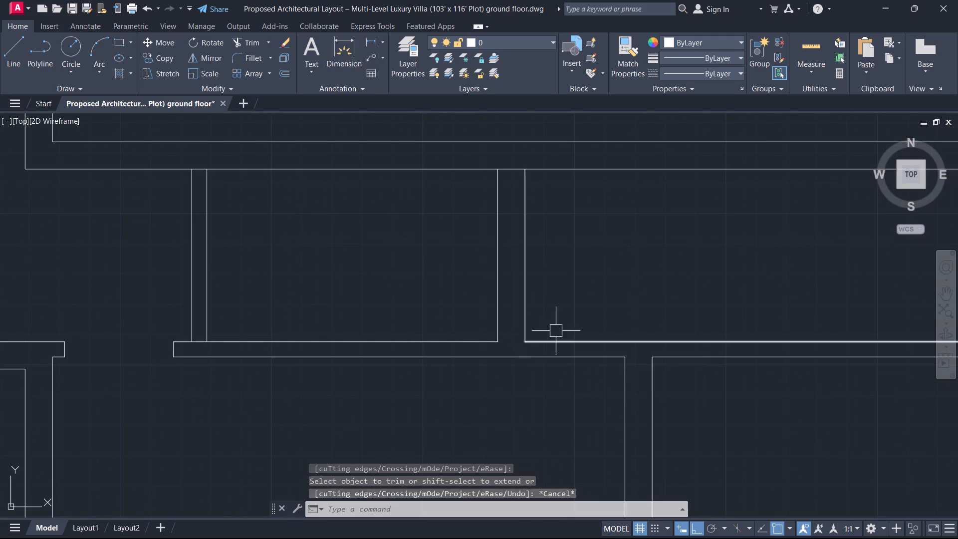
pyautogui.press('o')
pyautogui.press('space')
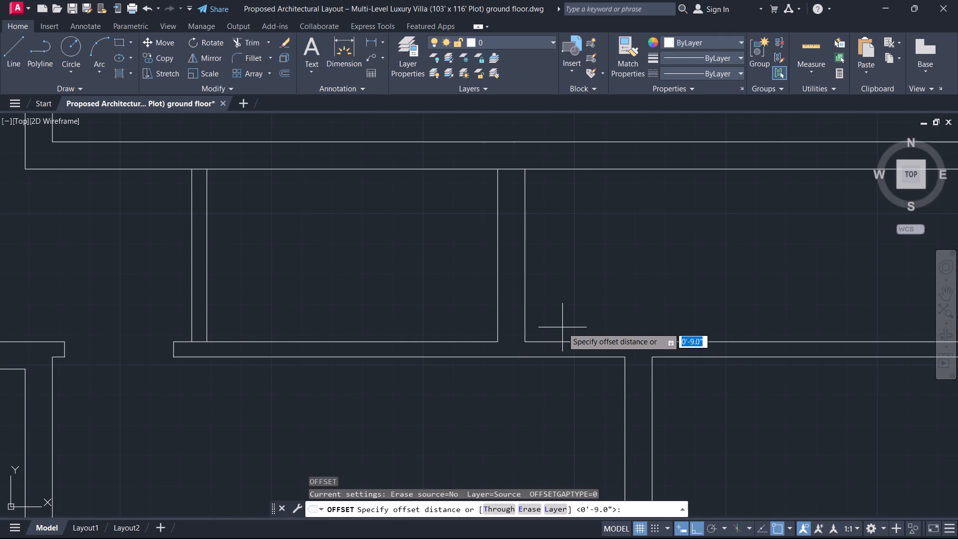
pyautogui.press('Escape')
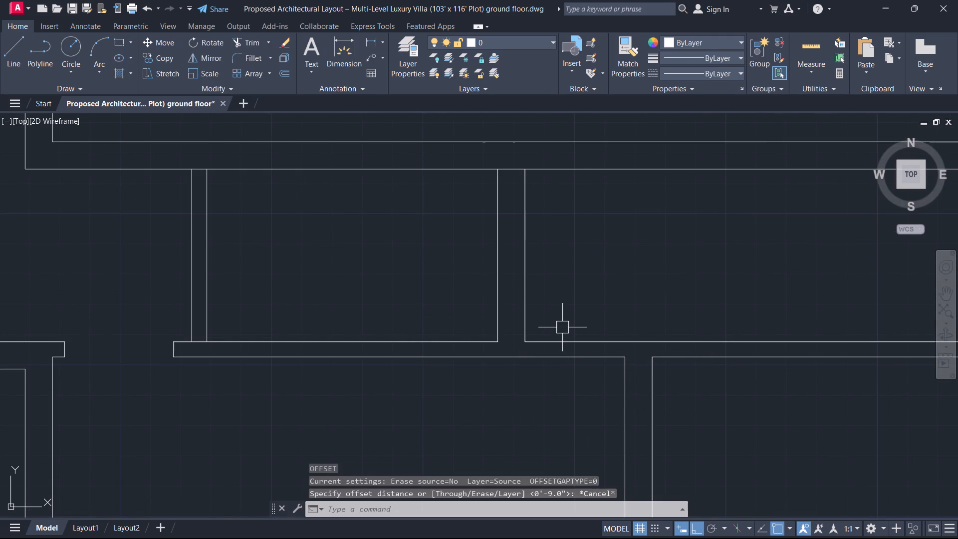
# Move the top wall's upper line, right of the 9" connecting wall, up by 4".
pyautogui.write('m')
pyautogui.press('space')
pyautogui.click(562, 342)
pyautogui.press('space')
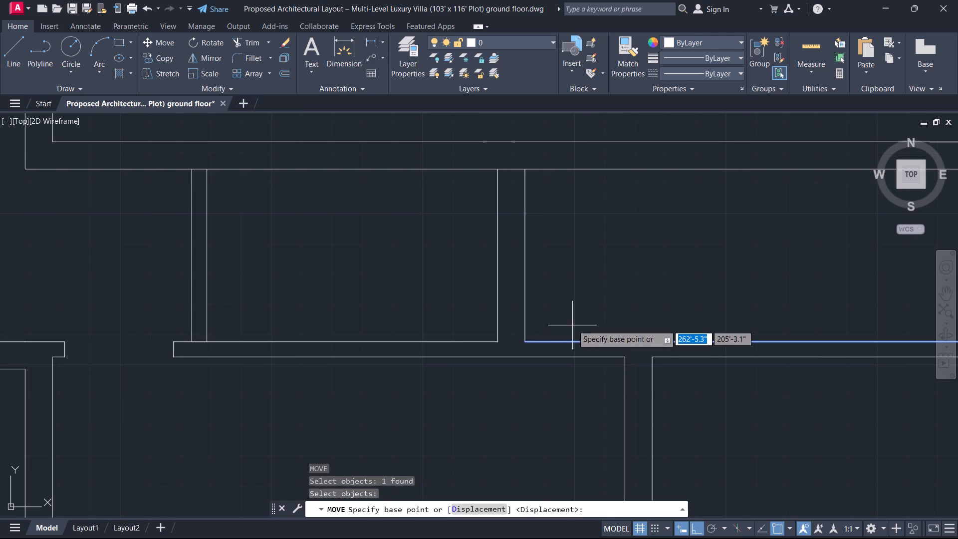
pyautogui.click(573, 324)
pyautogui.press('4')
pyautogui.press('Return')
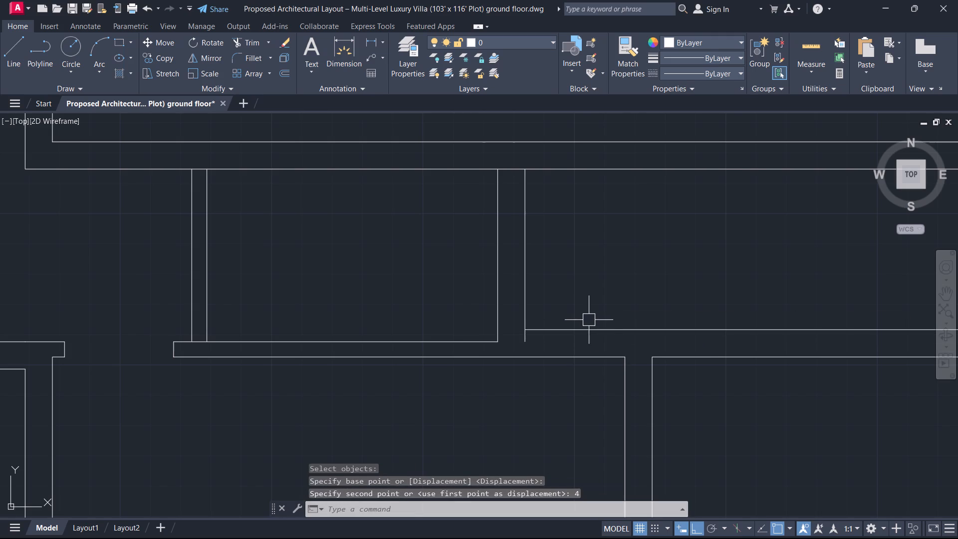
# Trim the stub of the 9" connecting wall's right line that hangs below the moved horizontal line.
pyautogui.write('tr')
pyautogui.press('space')
pyautogui.scroll(2, 535, 341)
pyautogui.click(535, 341)
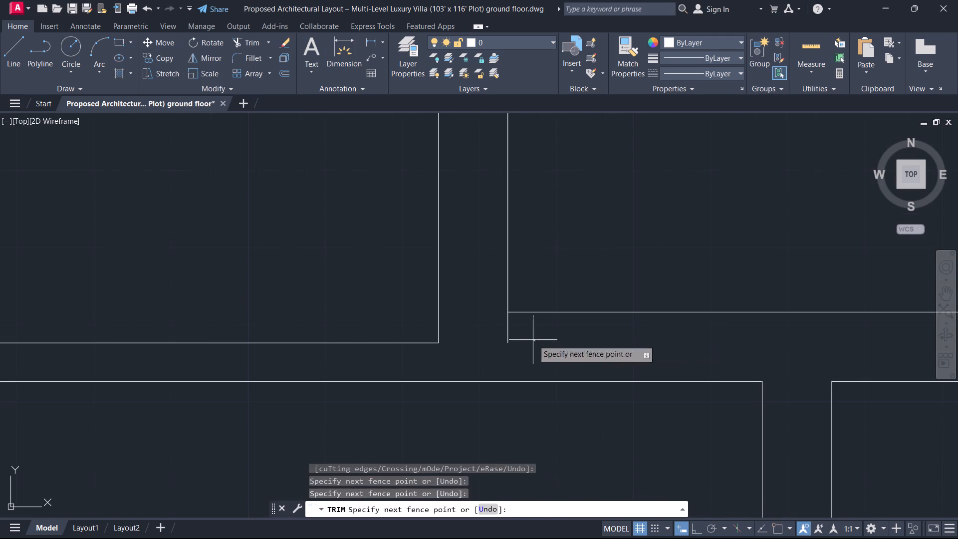
pyautogui.click(491, 331)
pyautogui.press('Escape')
# Extend the room's outer right wall line up to the moved upper line of the top wall.
pyautogui.scroll(-3, 635, 348)
pyautogui.moveTo(615, 301); pyautogui.dragTo(558, 246, button='middle')
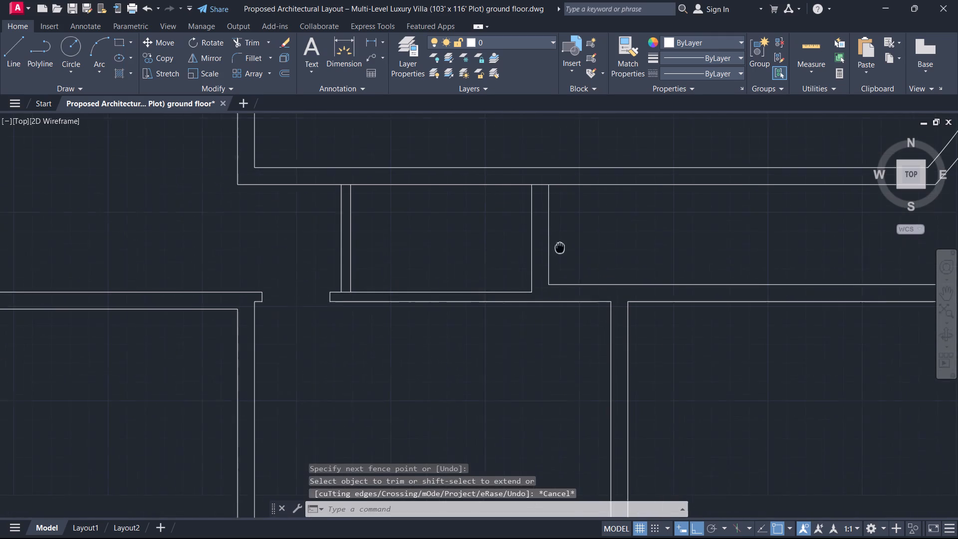
pyautogui.moveTo(558, 246); pyautogui.dragTo(556, 245, button='middle')
pyautogui.write('ex')
pyautogui.press('space')
pyautogui.click(624, 318)
pyautogui.press('Escape')
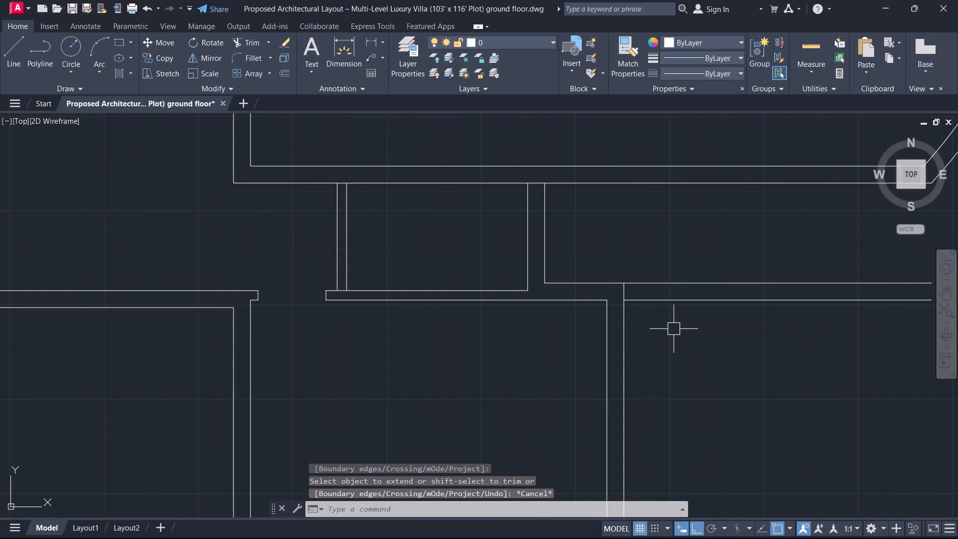
pyautogui.click(674, 329)
pyautogui.click(668, 327)
# Trim both horizontal top wall lines that run past the room's outer right wall line.
pyautogui.write('tr')
pyautogui.press('space')
pyautogui.click(661, 336)
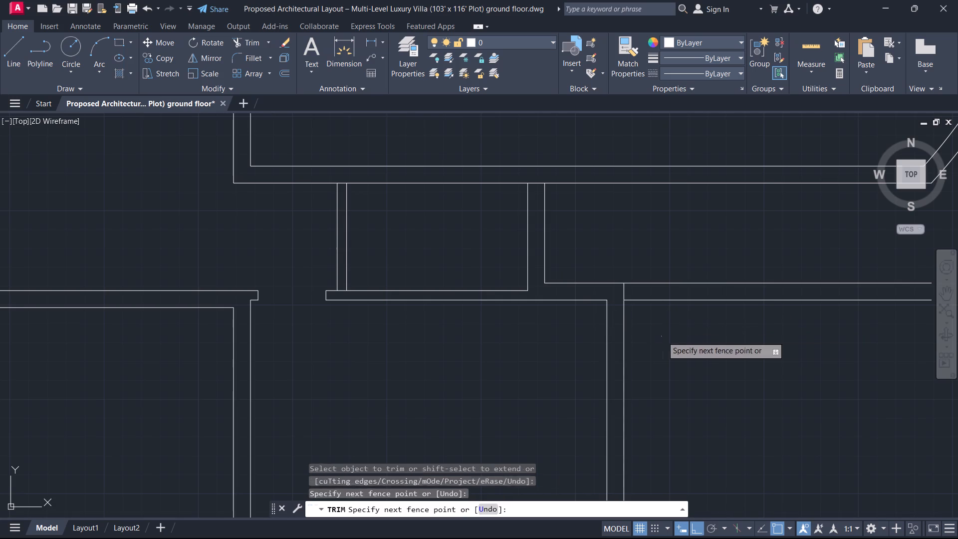
pyautogui.click(666, 274)
pyautogui.press('Escape')
# Extend the short lower wall line beside the small upper arc to the outer line of the block's right wall.
pyautogui.scroll(-4, 629, 272)
pyautogui.scroll(1, 585, 287)
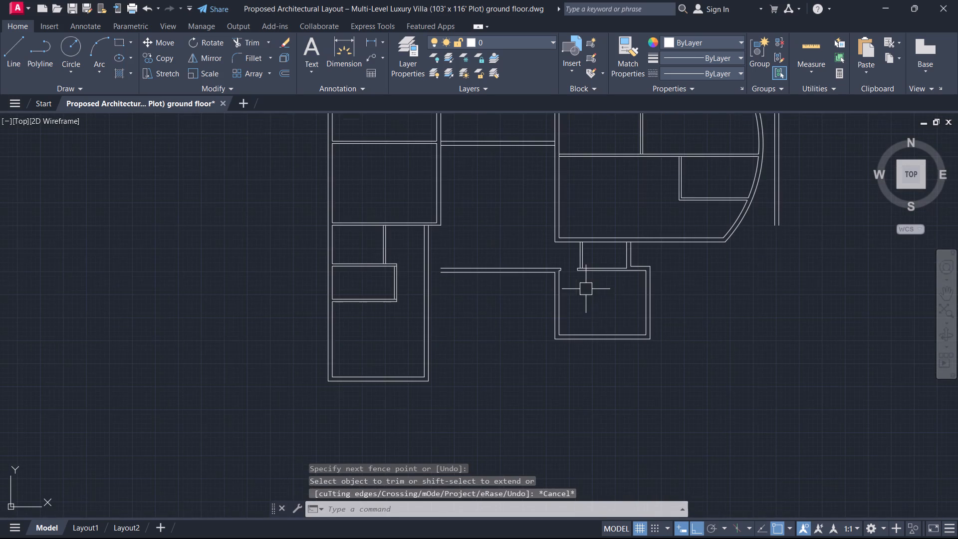
pyautogui.moveTo(738, 254); pyautogui.dragTo(636, 343, button='middle')
pyautogui.moveTo(660, 252); pyautogui.dragTo(636, 335, button='middle')
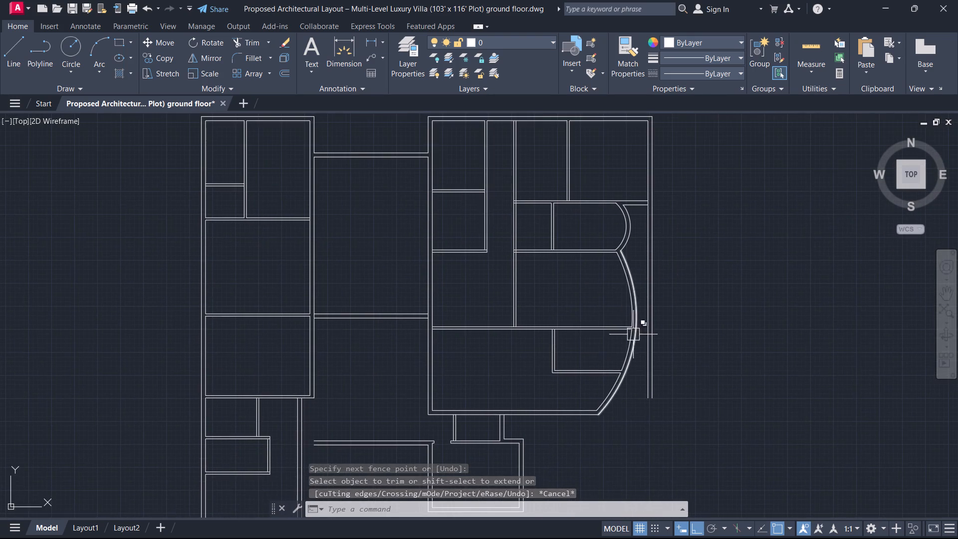
pyautogui.press('e')
pyautogui.press('x')
pyautogui.press('space')
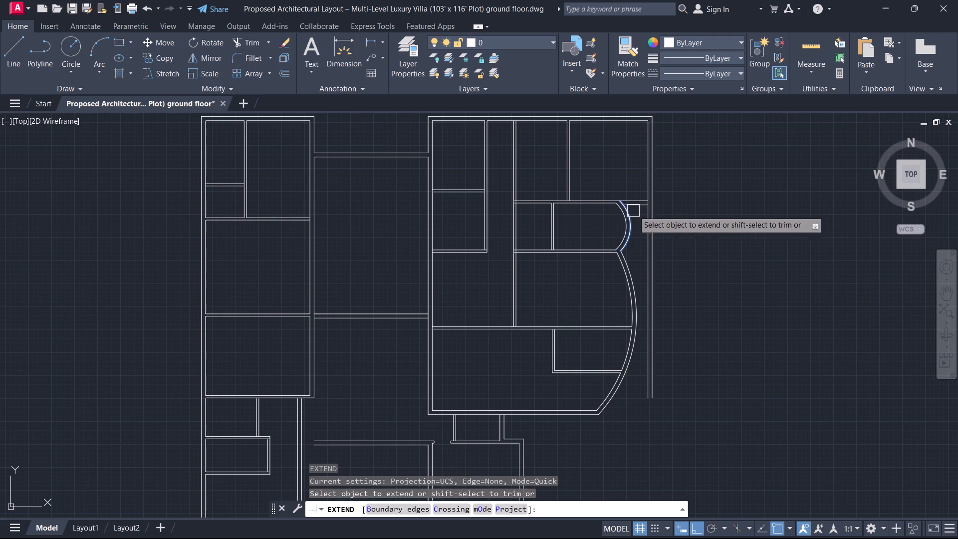
pyautogui.scroll(1, 625, 203)
pyautogui.click(648, 211)
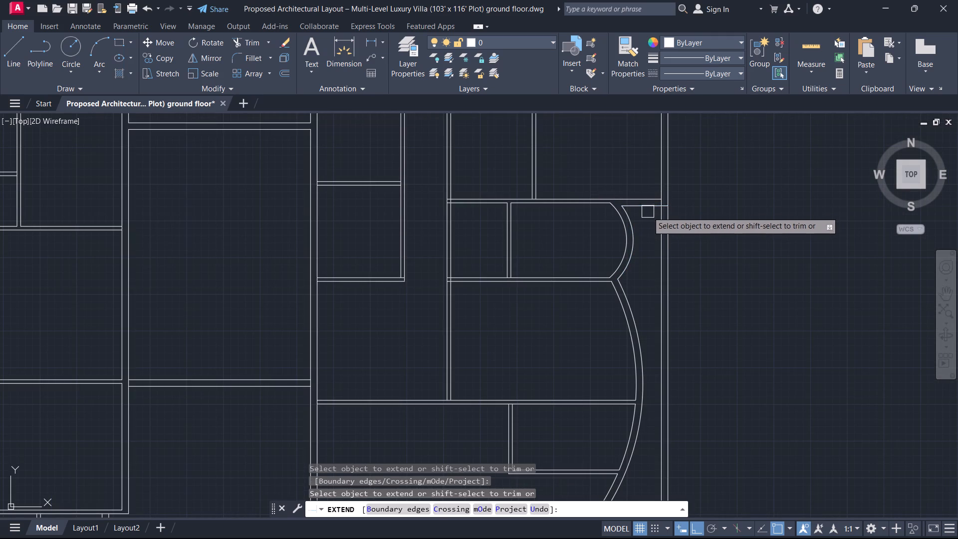
pyautogui.press('Escape')
# Trim the right block's outer right wall lines below the short lower wall line, plus the inner line's stub at that corner.
pyautogui.write('tr')
pyautogui.press('space')
pyautogui.click(639, 260)
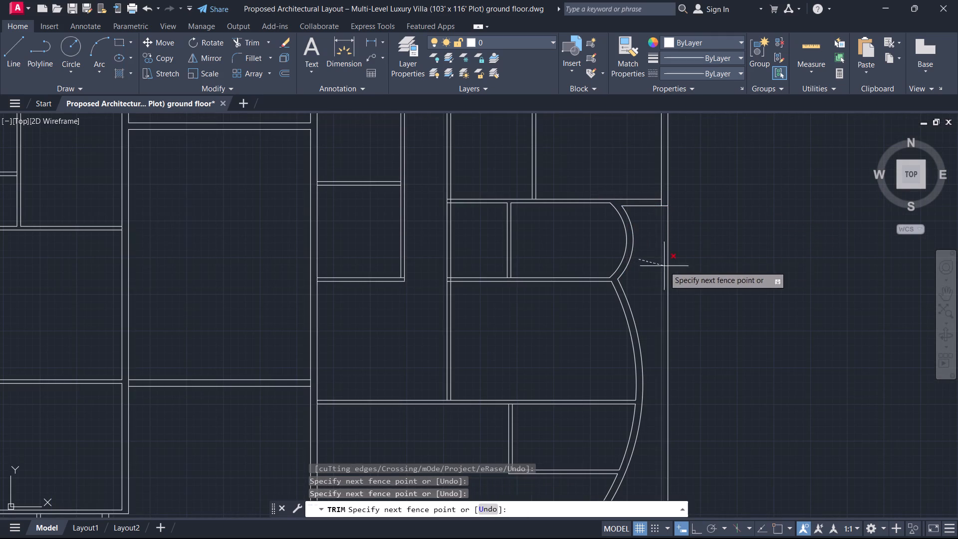
pyautogui.click(673, 261)
pyautogui.scroll(4, 654, 200)
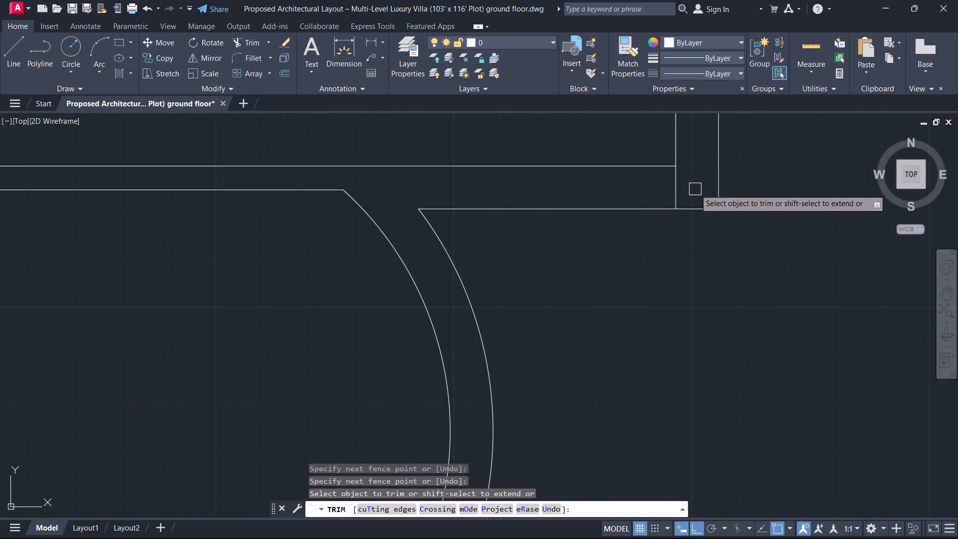
pyautogui.click(695, 189)
pyautogui.click(638, 194)
pyautogui.press('Escape')
# Look over the whole floor plan and the small rooms below the right-hand block.
pyautogui.scroll(-3, 647, 230)
pyautogui.scroll(-2, 624, 286)
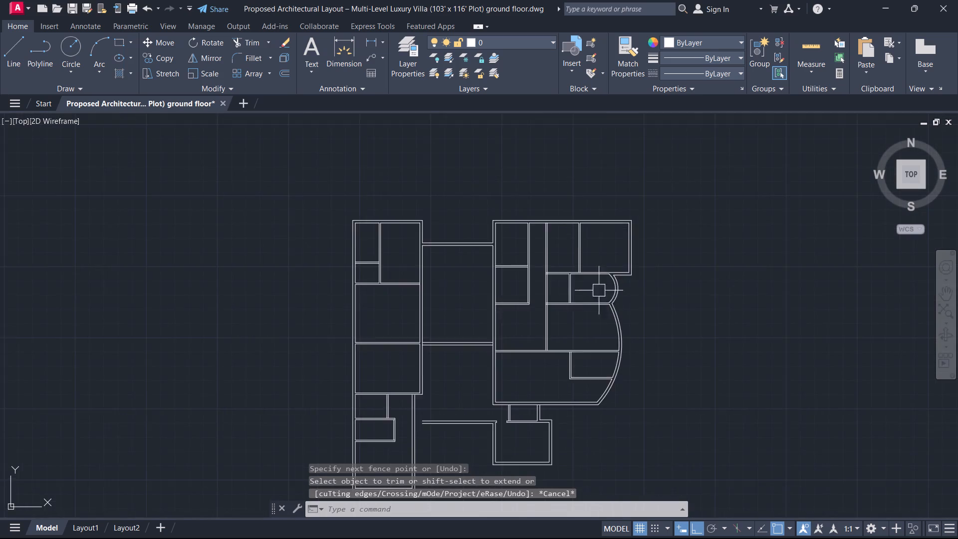
pyautogui.scroll(-2, 595, 290)
pyautogui.moveTo(562, 325); pyautogui.dragTo(595, 226, button='middle')
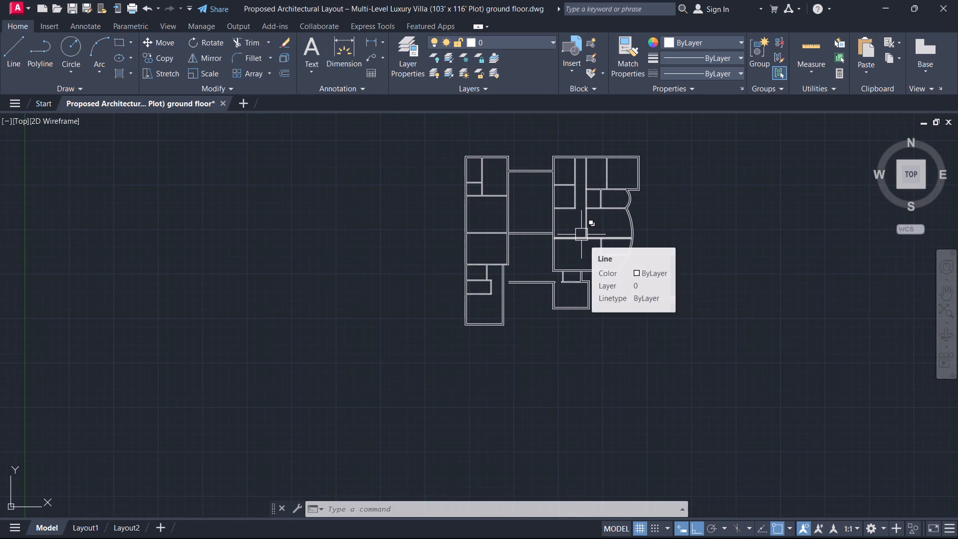
pyautogui.scroll(-1, 604, 254)
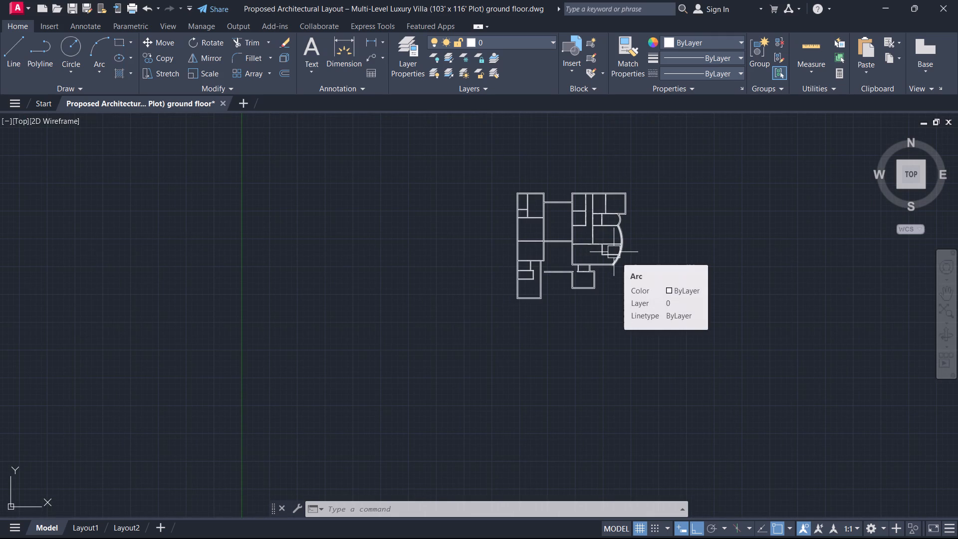
pyautogui.scroll(2, 621, 278)
pyautogui.moveTo(621, 278); pyautogui.dragTo(656, 323, button='middle')
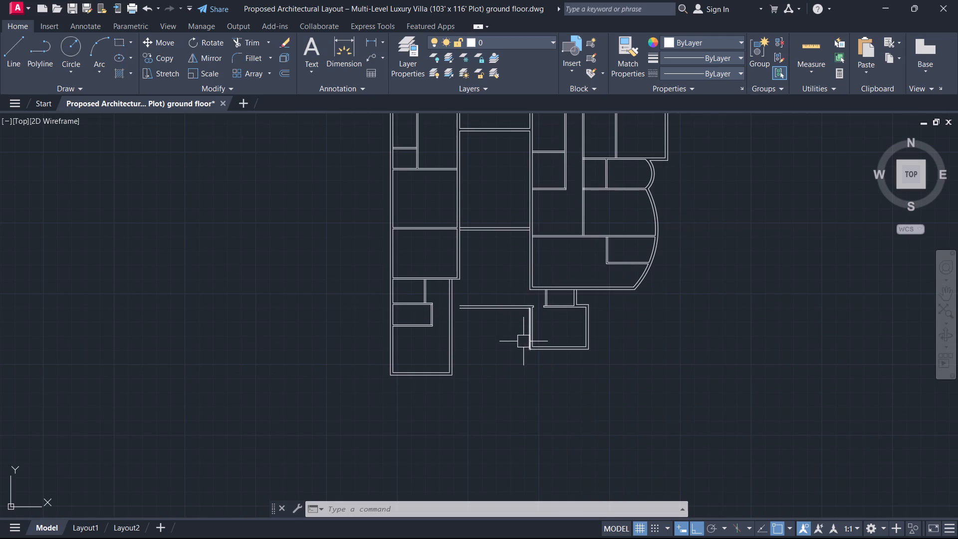
pyautogui.moveTo(567, 252); pyautogui.dragTo(503, 392, button='middle')
pyautogui.scroll(1, 567, 252)
pyautogui.moveTo(546, 388); pyautogui.dragTo(665, 190, button='middle')
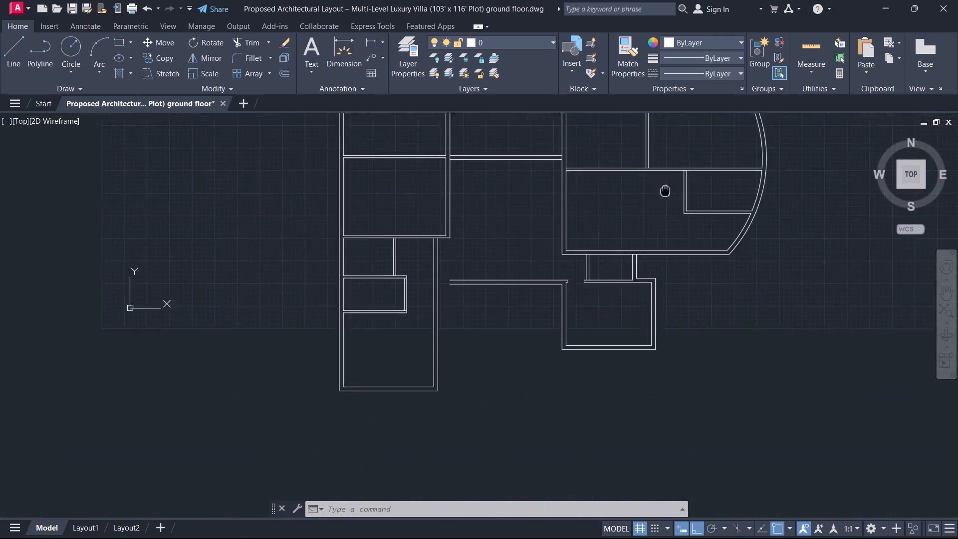
pyautogui.moveTo(665, 190); pyautogui.dragTo(675, 180, button='middle')
# Offset the outer line of the right-hand block's bottom wall 4" downward across the small room beneath it.
pyautogui.scroll(3, 615, 259)
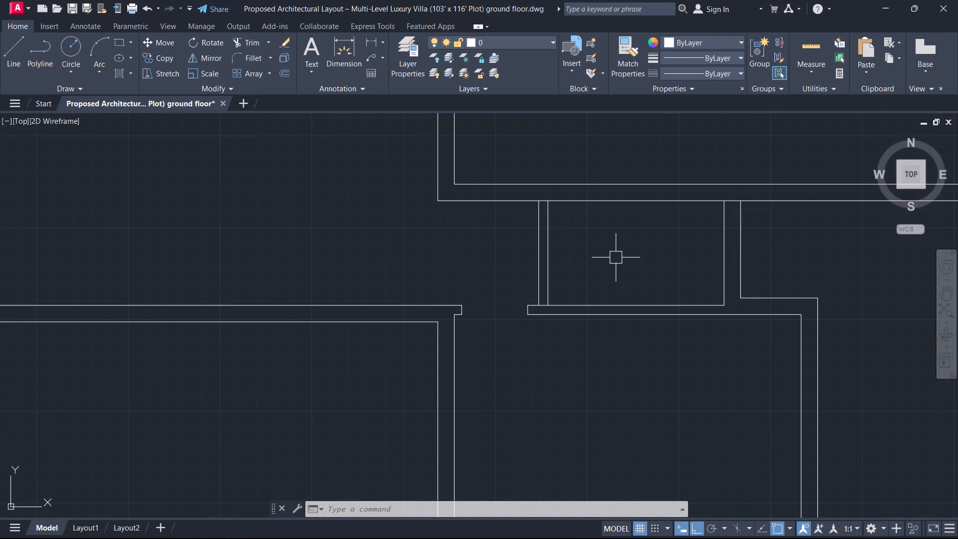
pyautogui.write('o 4')
pyautogui.press('Return')
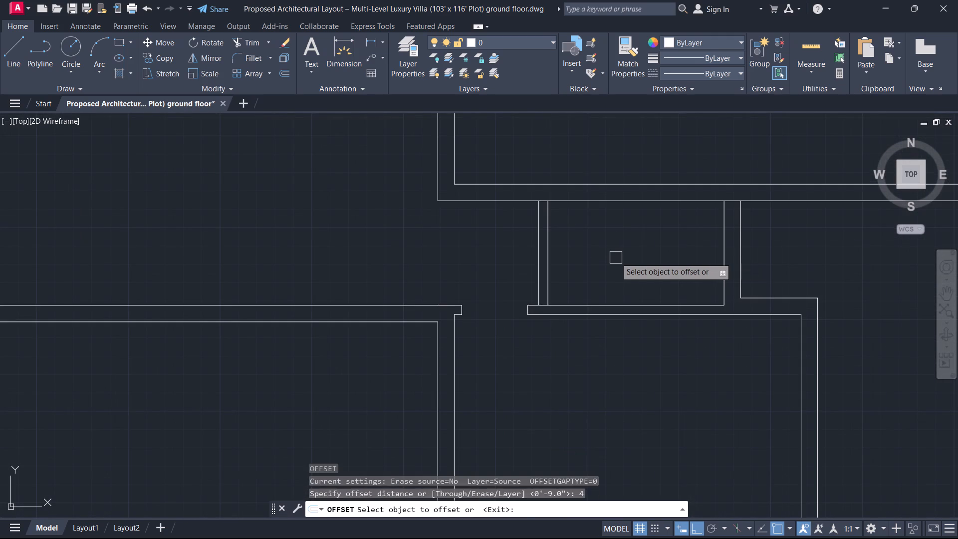
pyautogui.moveTo(639, 204); pyautogui.dragTo(639, 212)
pyautogui.click(632, 242)
pyautogui.press('Escape')
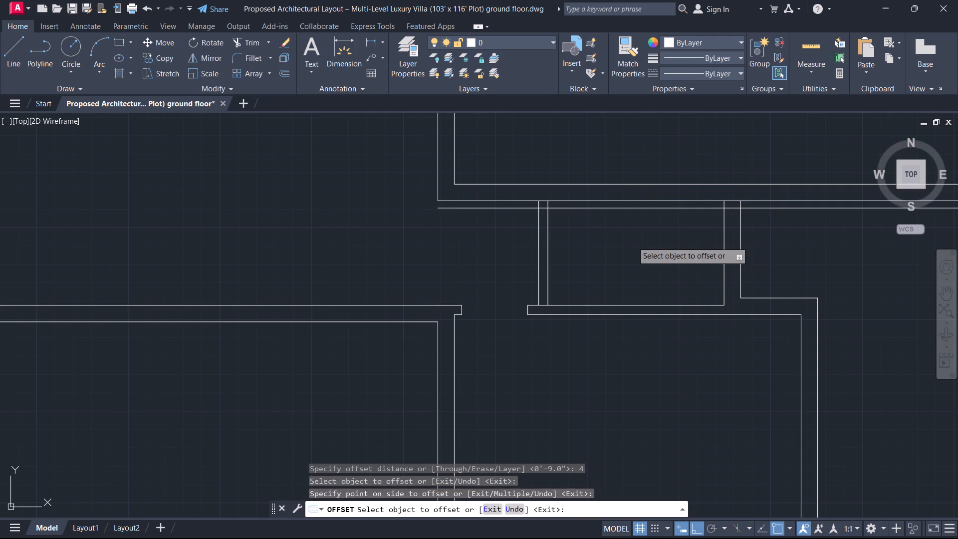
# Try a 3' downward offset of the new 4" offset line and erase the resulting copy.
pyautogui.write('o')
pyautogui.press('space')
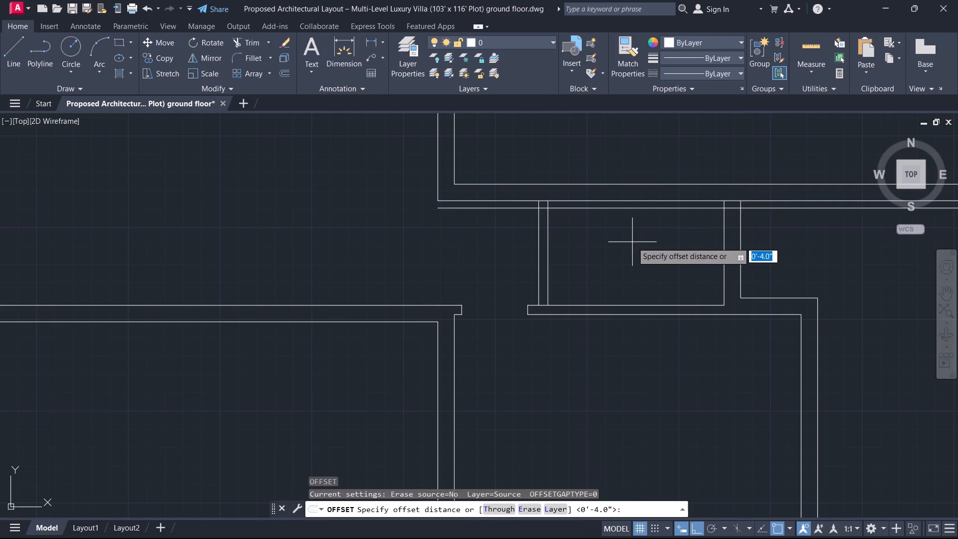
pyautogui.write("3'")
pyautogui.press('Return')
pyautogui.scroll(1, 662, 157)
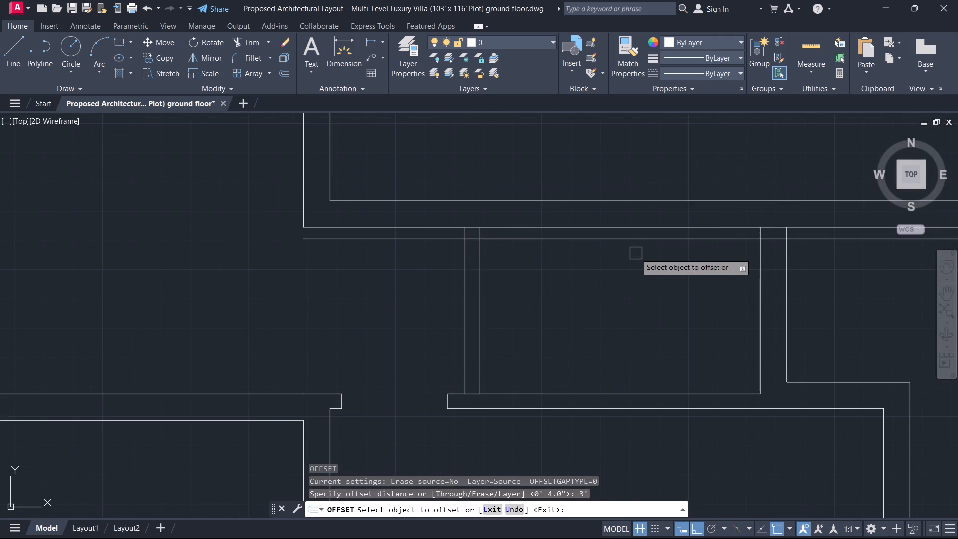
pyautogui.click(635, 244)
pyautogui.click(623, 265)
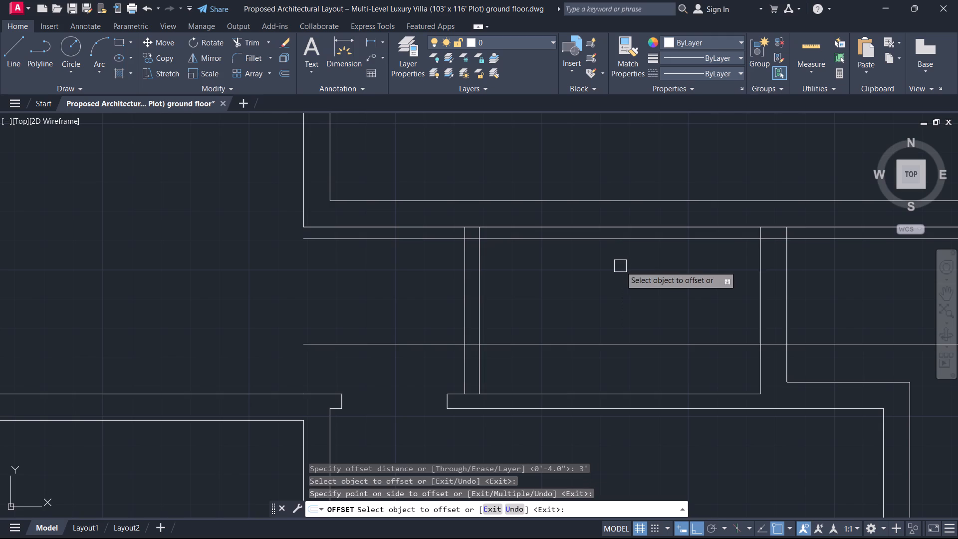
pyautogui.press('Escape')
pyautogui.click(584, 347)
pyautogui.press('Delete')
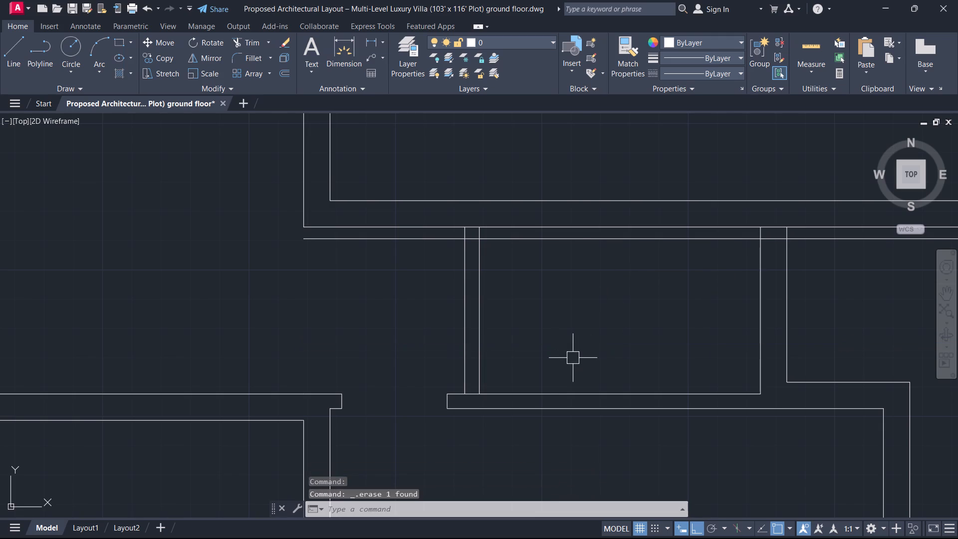
# Offset the 4" offset line 2'6" downward to mark the door opening's other edge.
pyautogui.write('o')
pyautogui.press('space')
pyautogui.press('2')
pyautogui.press("'")
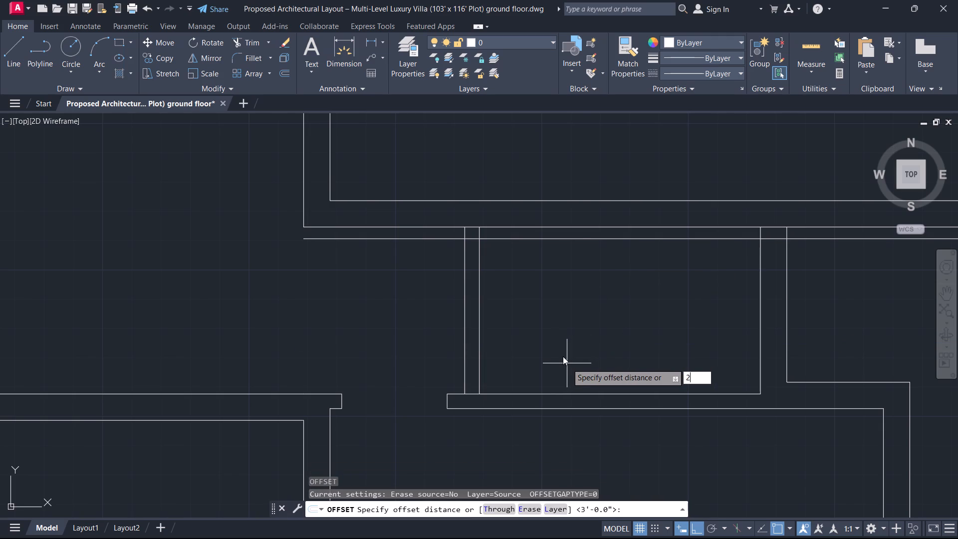
pyautogui.press('6')
pyautogui.press('Return')
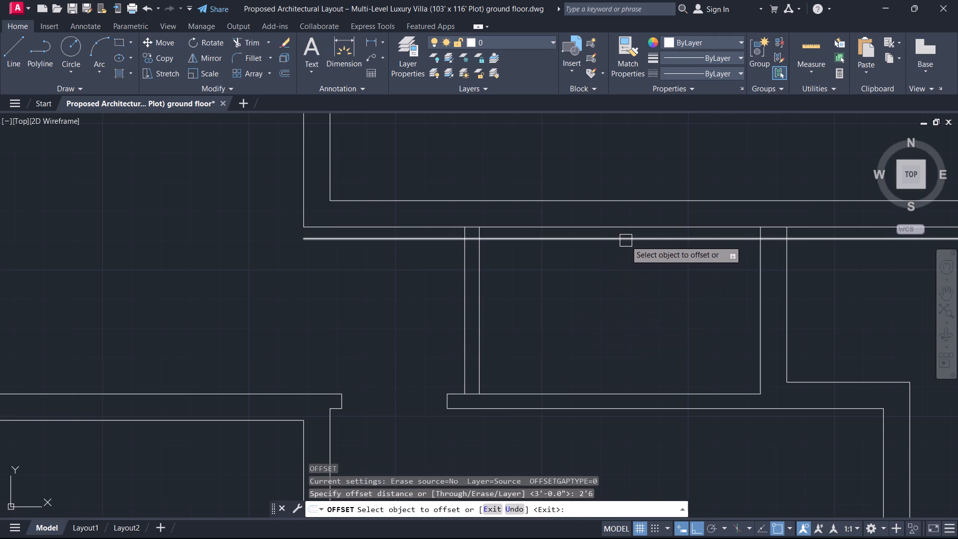
pyautogui.click(628, 240)
pyautogui.click(612, 291)
pyautogui.press('Escape')
# Trim both door guide lines where they cross the small room's interior.
pyautogui.press('t')
pyautogui.press('r')
pyautogui.press('space')
pyautogui.moveTo(584, 336); pyautogui.dragTo(584, 336)
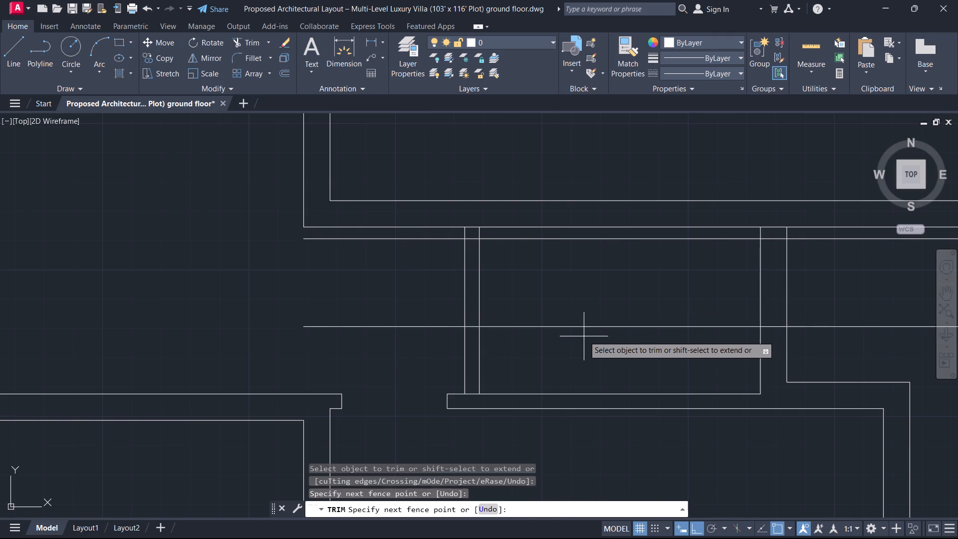
pyautogui.moveTo(584, 336); pyautogui.dragTo(593, 319)
pyautogui.click(618, 236)
pyautogui.press('Escape')
pyautogui.scroll(1, 748, 318)
pyautogui.scroll(-1, 748, 317)
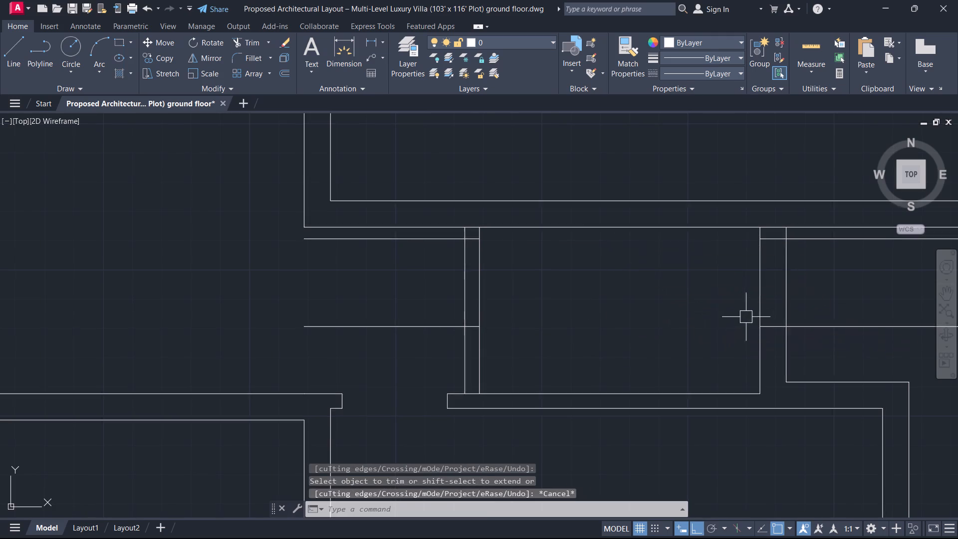
# Erase the two leftover guide line segments running east from the small room's right wall.
pyautogui.scroll(-1, 746, 317)
pyautogui.moveTo(745, 317); pyautogui.dragTo(607, 295, button='middle')
pyautogui.scroll(1, 765, 326)
pyautogui.click(759, 321)
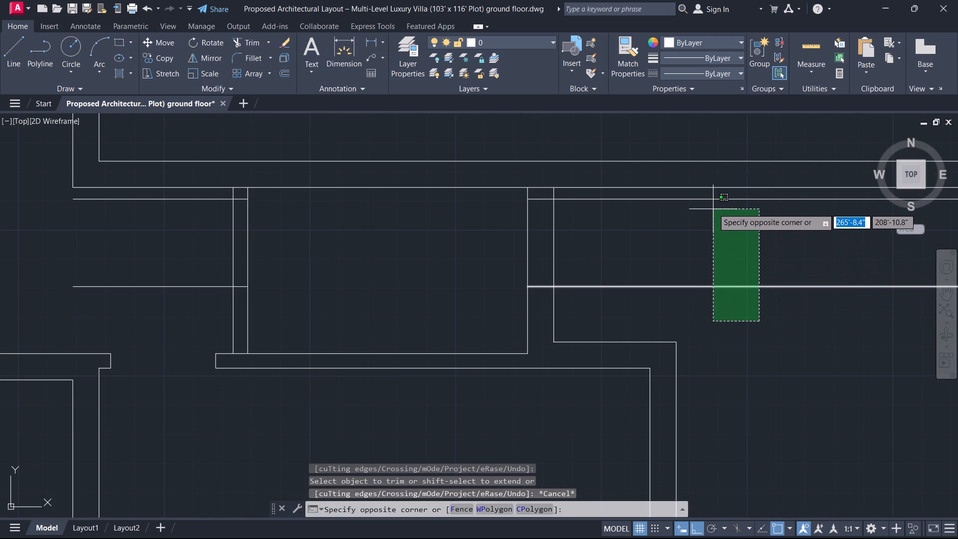
pyautogui.click(712, 196)
pyautogui.scroll(-1, 560, 246)
pyautogui.moveTo(623, 285); pyautogui.dragTo(689, 300, button='middle')
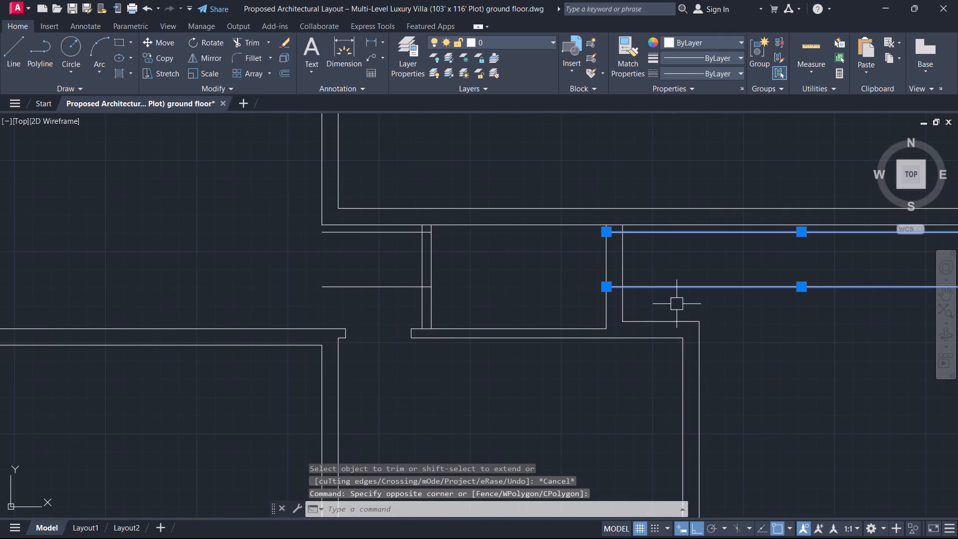
pyautogui.press('Delete')
# Trim both guide lines west of the small room's left partition, keeping only the pieces within the partition.
pyautogui.moveTo(584, 283); pyautogui.dragTo(463, 289)
pyautogui.moveTo(426, 274); pyautogui.dragTo(551, 274, button='middle')
pyautogui.write('tr')
pyautogui.press('space')
pyautogui.moveTo(495, 311); pyautogui.dragTo(499, 302)
pyautogui.click(488, 235)
pyautogui.click(486, 282)
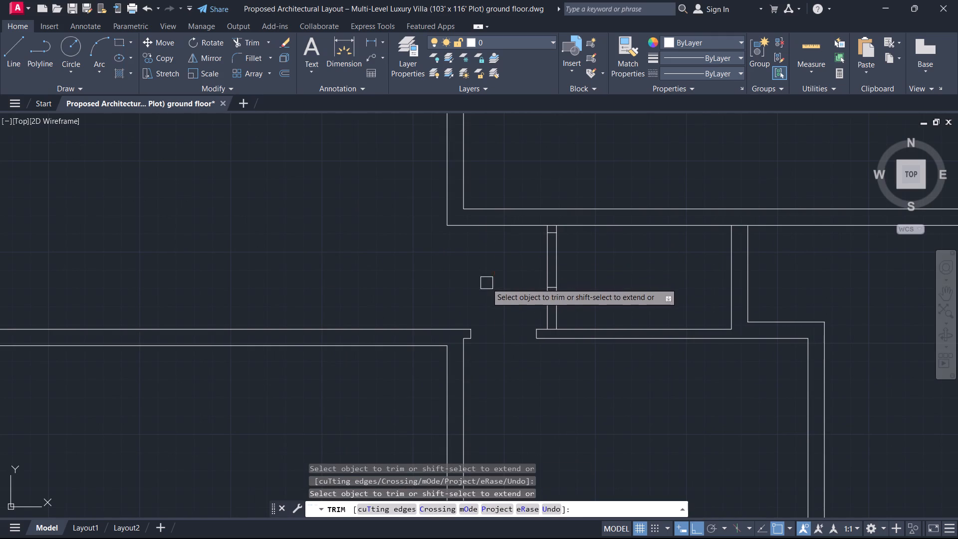
# Cut the 2'6" door opening by trimming both partition lines between the two guide lines.
pyautogui.click(582, 253)
pyautogui.click(490, 243)
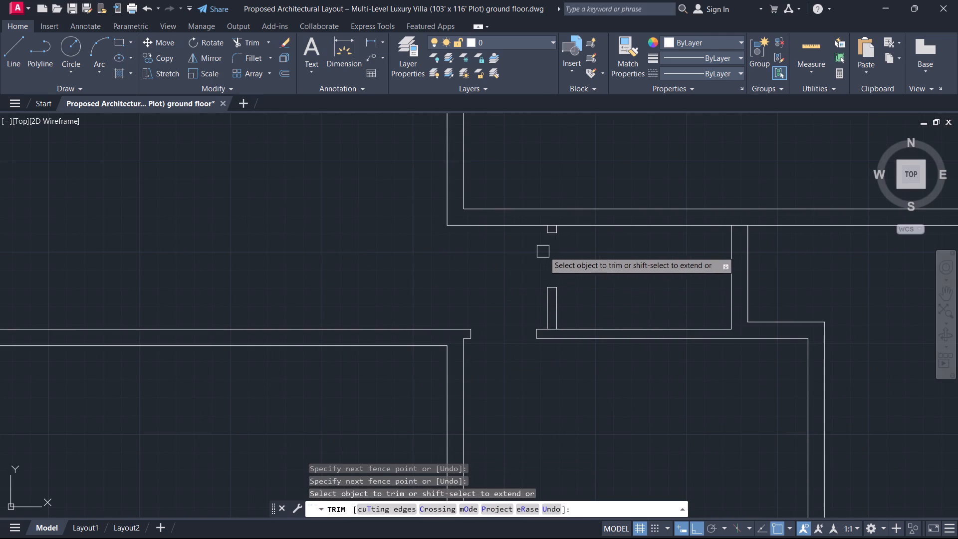
# Trim the wall lines crossing the top and bottom ends of the partition so its two stubs join the adjoining walls.
pyautogui.scroll(3, 555, 240)
pyautogui.click(523, 202)
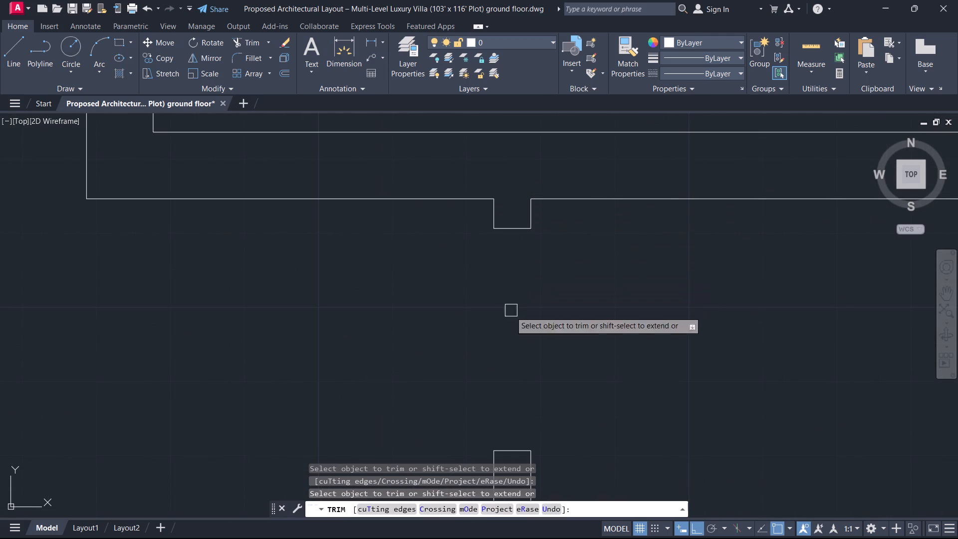
pyautogui.scroll(-1, 497, 374)
pyautogui.moveTo(494, 370); pyautogui.dragTo(544, 258, button='middle')
pyautogui.scroll(-1, 544, 258)
pyautogui.scroll(2, 544, 374)
pyautogui.click(558, 342)
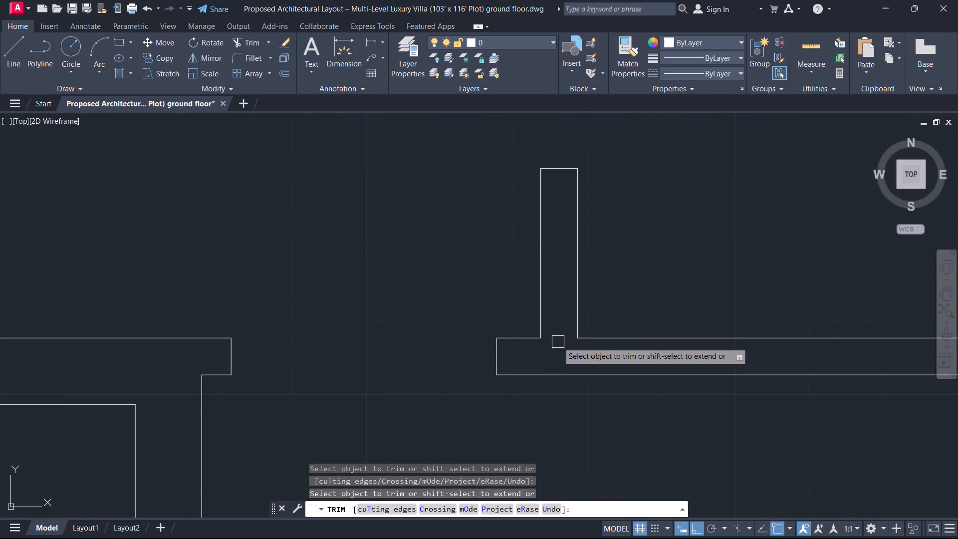
pyautogui.press('Escape')
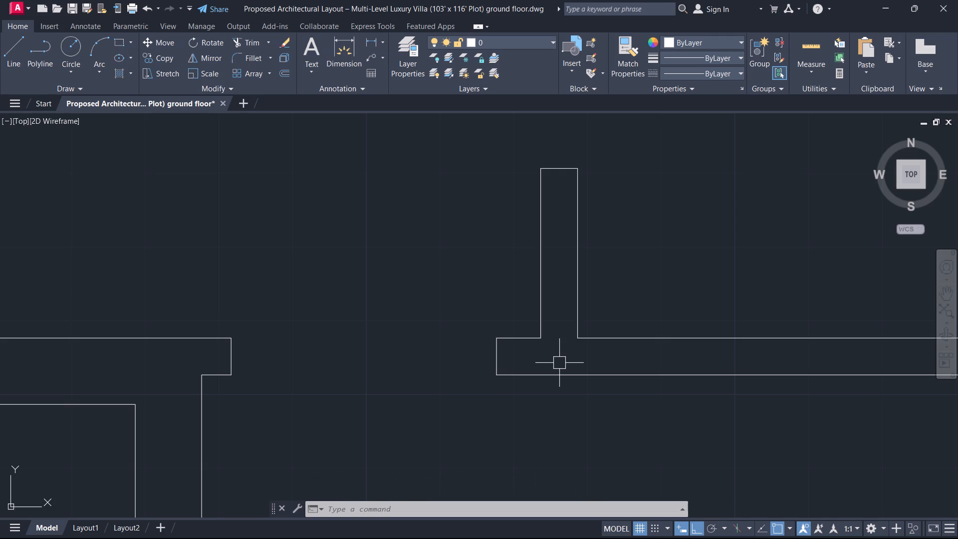
# Examine the lower part of the plan from the new door opening to the left-hand block's walls.
pyautogui.scroll(-3, 475, 219)
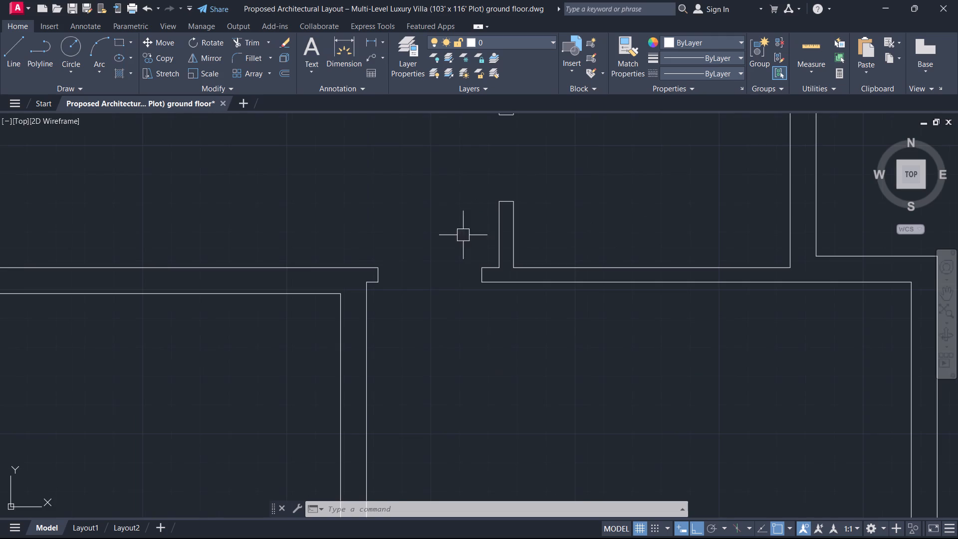
pyautogui.scroll(-1, 379, 223)
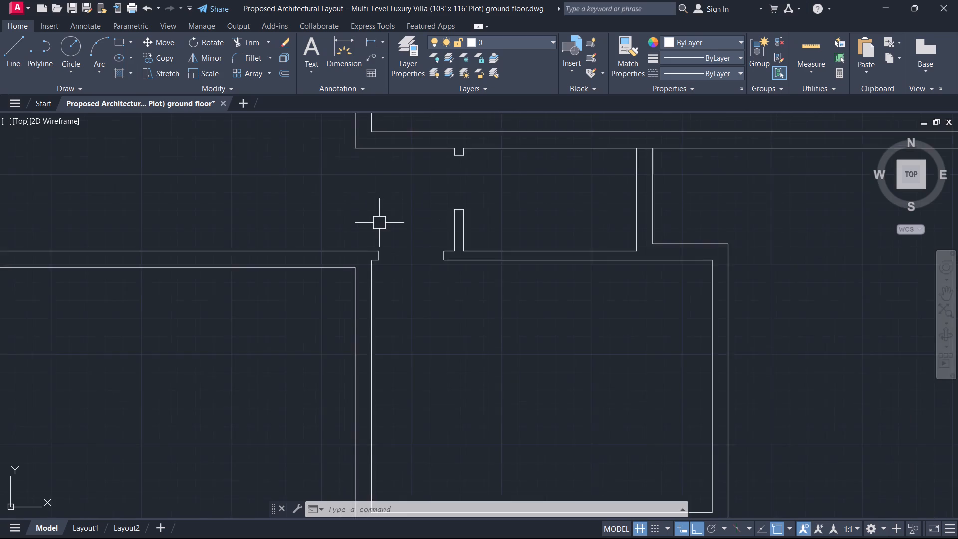
pyautogui.moveTo(384, 222); pyautogui.dragTo(493, 238, button='middle')
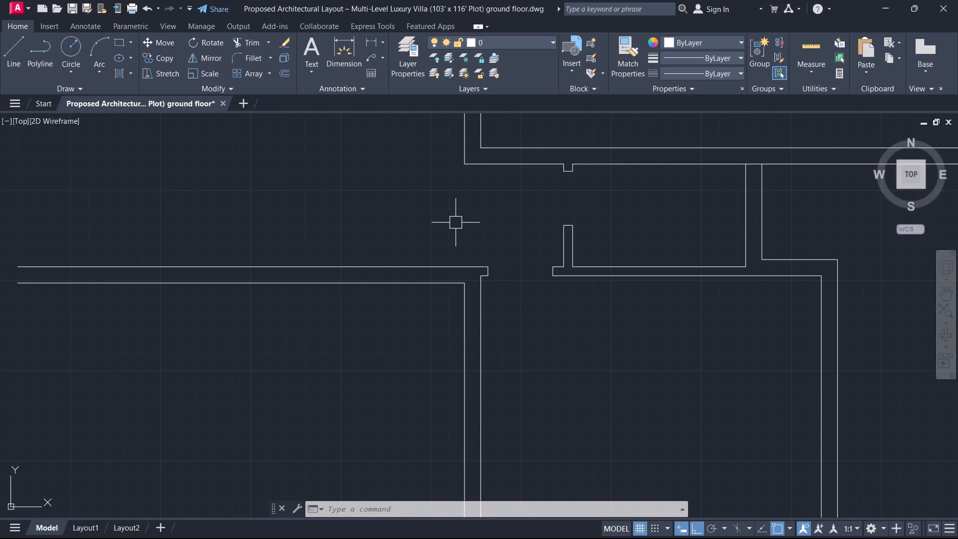
pyautogui.scroll(-2, 468, 234)
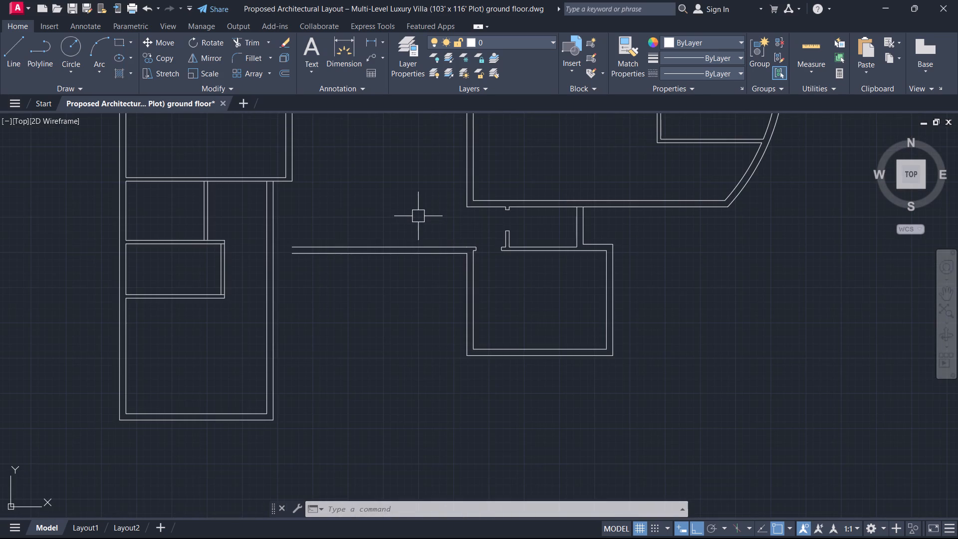
pyautogui.moveTo(418, 216); pyautogui.dragTo(461, 204, button='middle')
pyautogui.scroll(1, 476, 282)
pyautogui.scroll(-2, 464, 275)
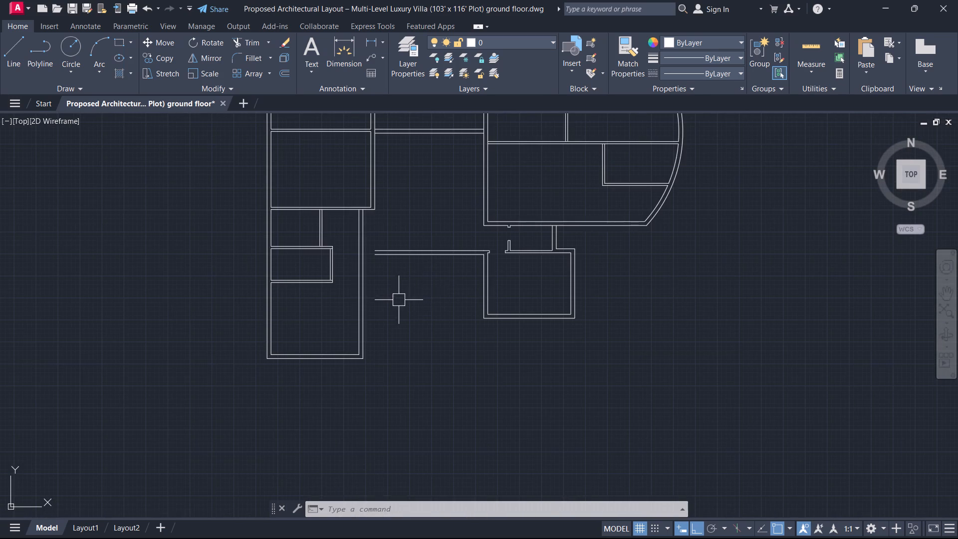
pyautogui.moveTo(397, 302); pyautogui.dragTo(469, 266, button='middle')
pyautogui.scroll(1, 402, 276)
pyautogui.scroll(-1, 340, 279)
pyautogui.moveTo(343, 281); pyautogui.dragTo(355, 351, button='middle')
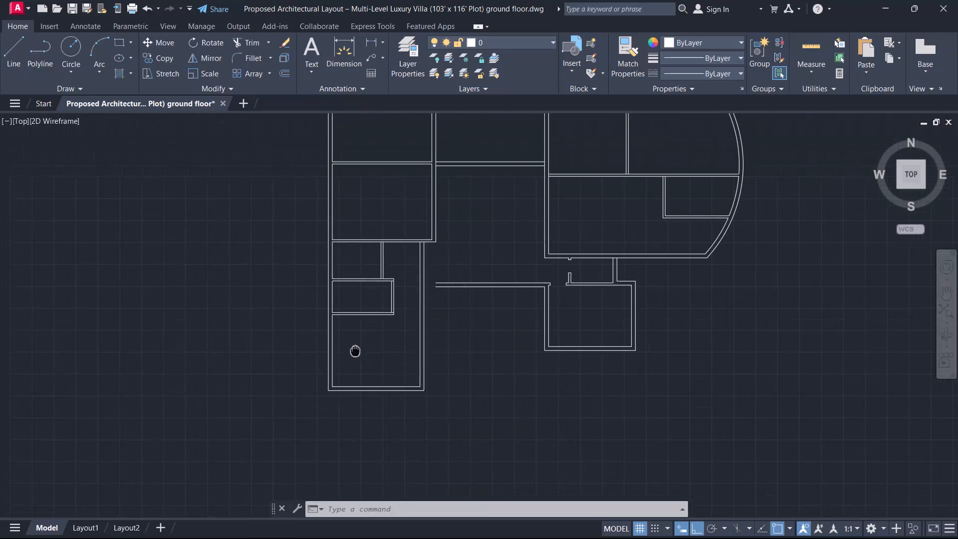
pyautogui.moveTo(355, 351); pyautogui.dragTo(352, 365, button='middle')
pyautogui.scroll(1, 392, 314)
pyautogui.scroll(2, 431, 234)
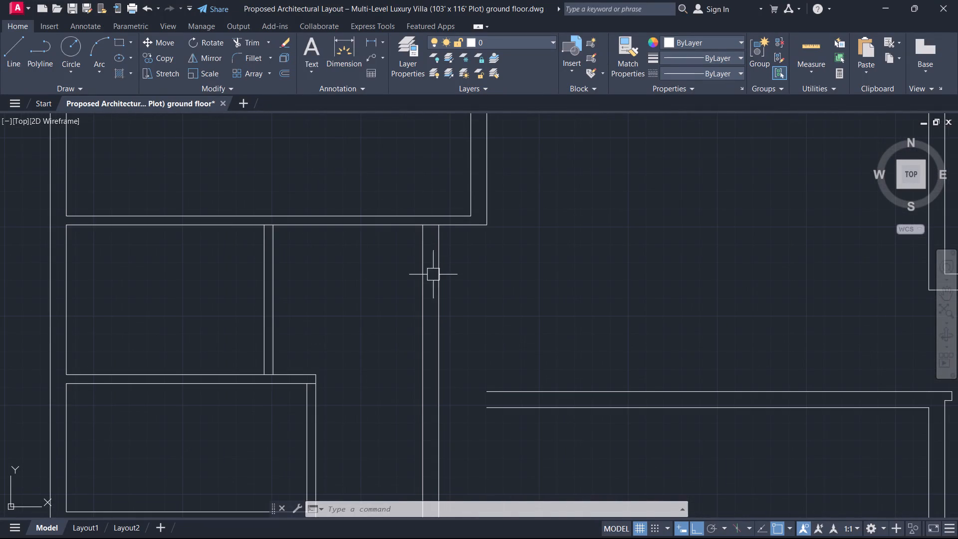
# Extend both lines of the horizontal connecting wall west to the outer line of the lower-left block's right wall.
pyautogui.scroll(-1, 431, 287)
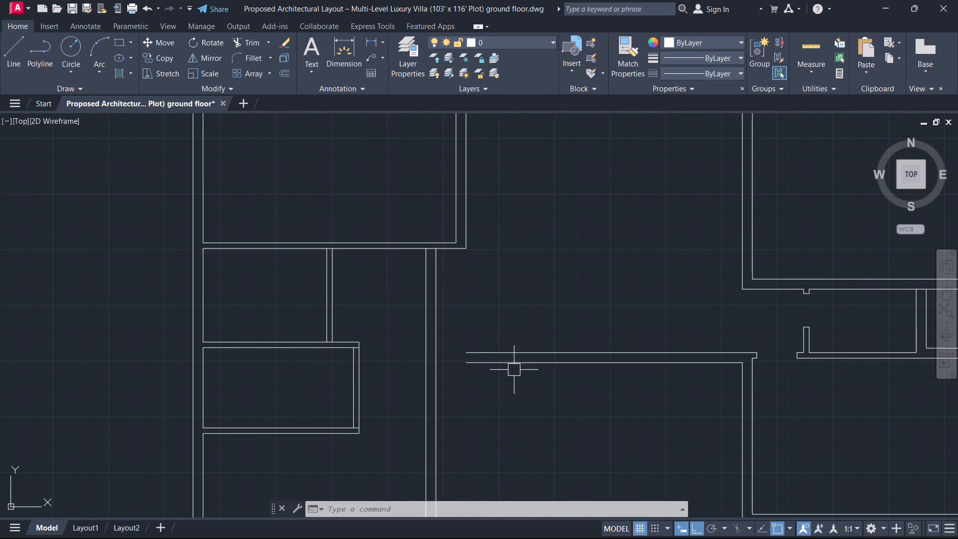
pyautogui.moveTo(514, 370); pyautogui.dragTo(507, 333, button='middle')
pyautogui.press('e')
pyautogui.press('x')
pyautogui.press('space')
pyautogui.click(484, 357)
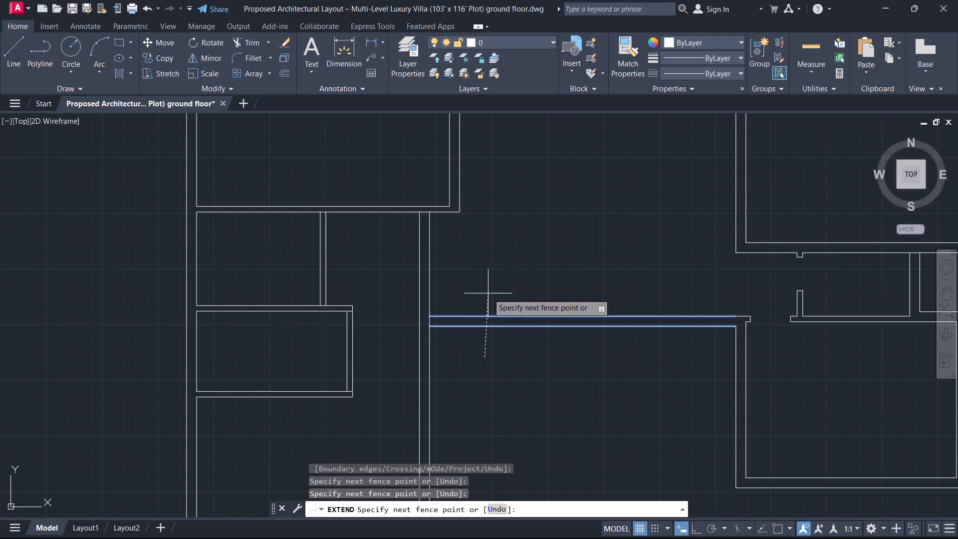
pyautogui.click(486, 288)
pyautogui.press('Escape')
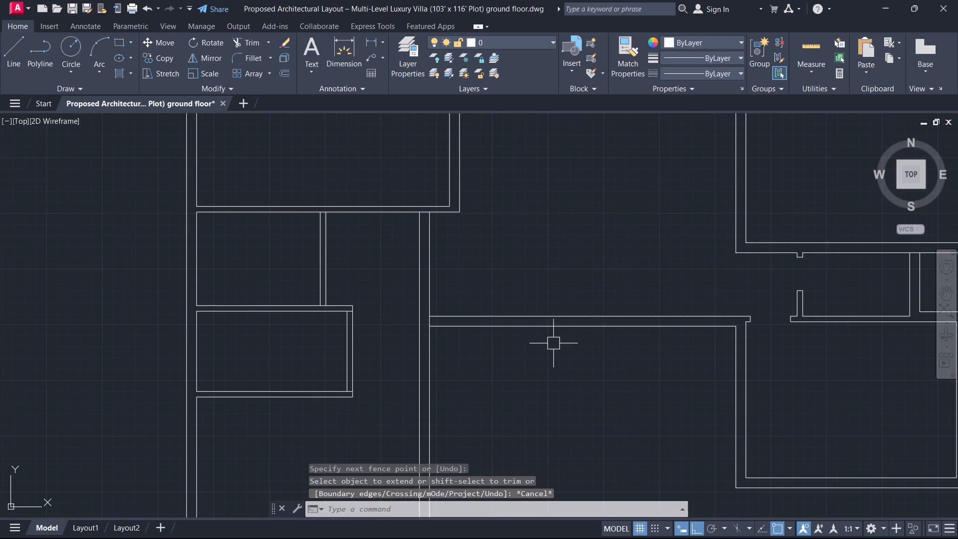
# Offset the left block's outer right wall line 2' east and the lower-right room's outer left wall line 2' west.
pyautogui.write("o 2'")
pyautogui.press('Return')
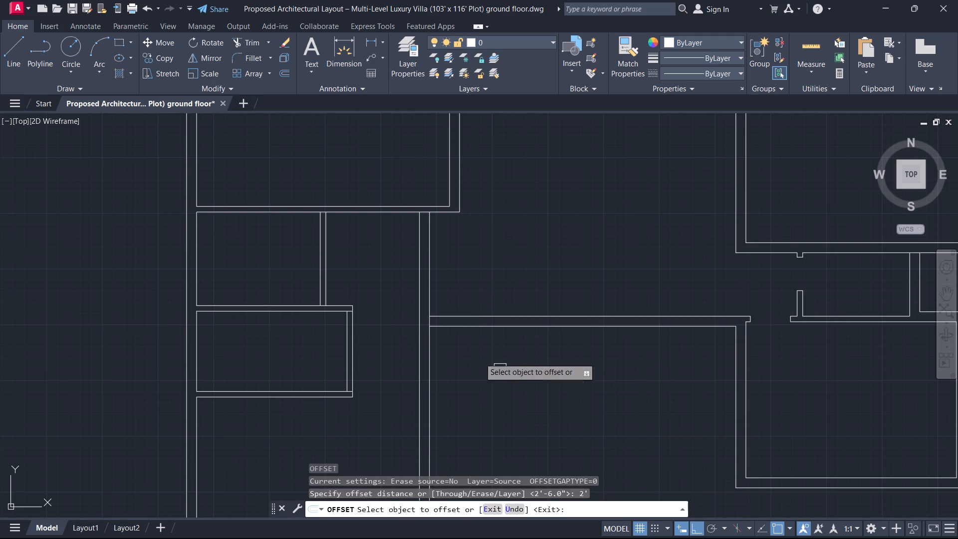
pyautogui.click(426, 401)
pyautogui.click(510, 398)
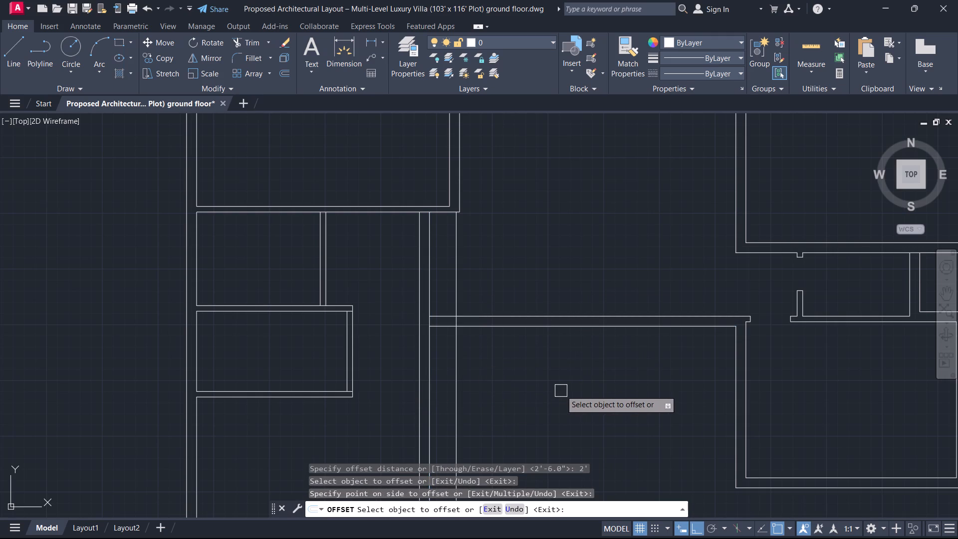
pyautogui.scroll(-1, 556, 391)
pyautogui.moveTo(563, 391); pyautogui.dragTo(355, 332, button='middle')
pyautogui.scroll(2, 413, 335)
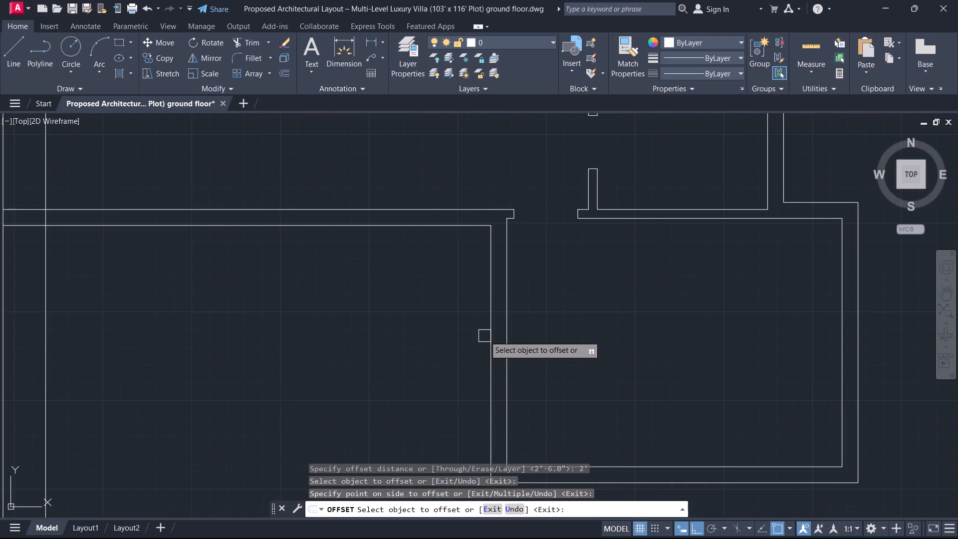
pyautogui.click(485, 336)
pyautogui.click(323, 305)
pyautogui.press('Escape')
# Trim the west offset line where it crosses the horizontal connecting wall and delete its remaining piece above that wall.
pyautogui.scroll(-1, 384, 317)
pyautogui.moveTo(384, 317); pyautogui.dragTo(471, 336, button='middle')
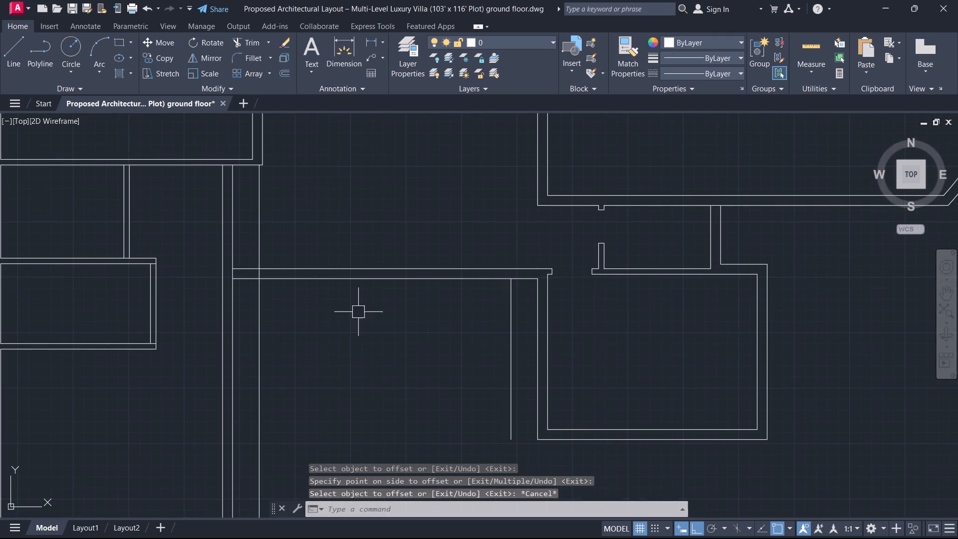
pyautogui.scroll(3, 303, 287)
pyautogui.write('tr')
pyautogui.press('space')
pyautogui.scroll(1, 175, 232)
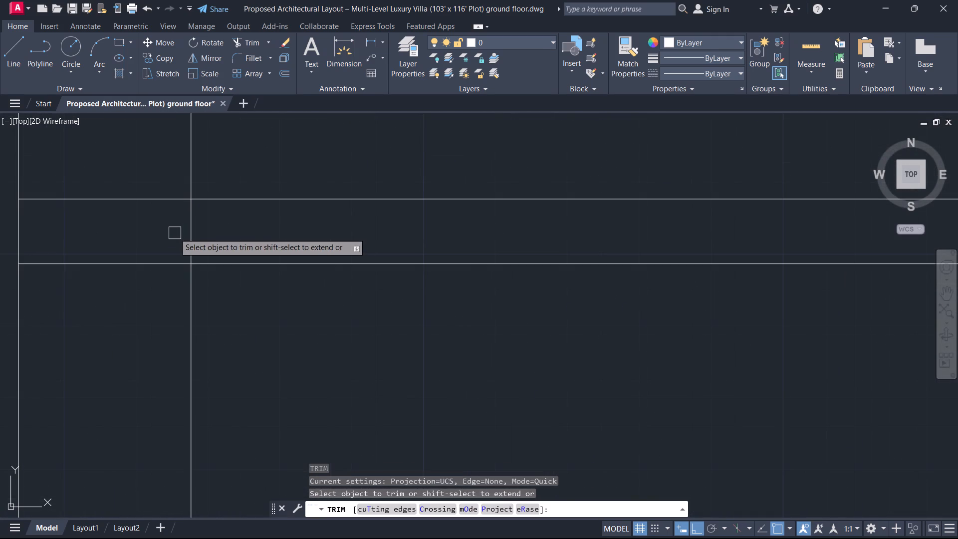
pyautogui.click(175, 233)
pyautogui.click(248, 243)
pyautogui.press('Escape')
pyautogui.click(217, 179)
pyautogui.click(179, 163)
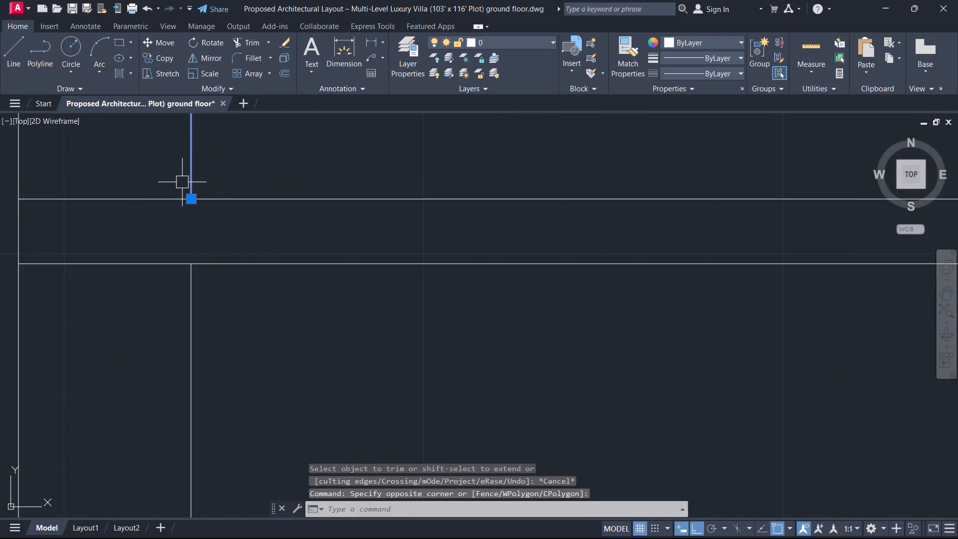
pyautogui.press('Delete')
# Offset both vertical lines below the connecting wall 9" inward, toward each other, as side walls.
pyautogui.scroll(-4, 246, 231)
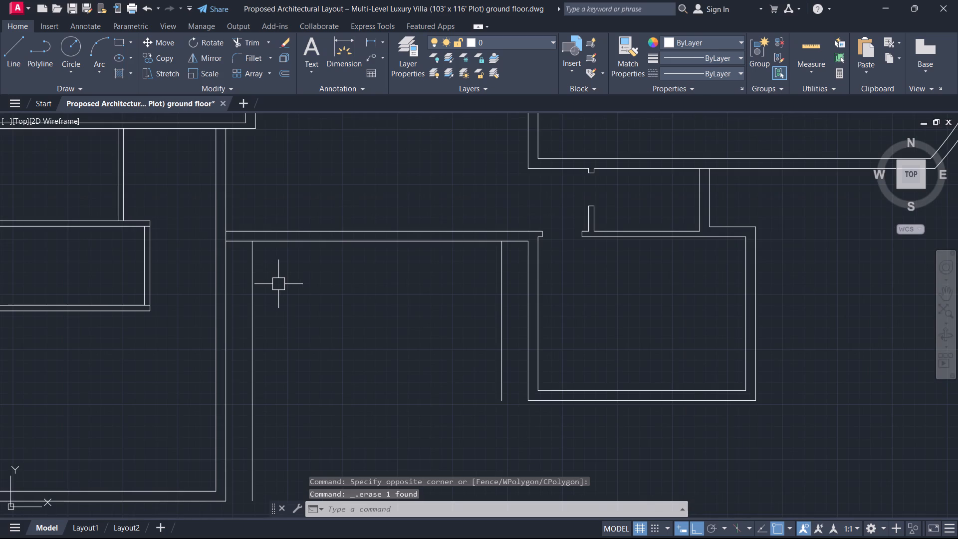
pyautogui.write('o')
pyautogui.press('space')
pyautogui.press('5')
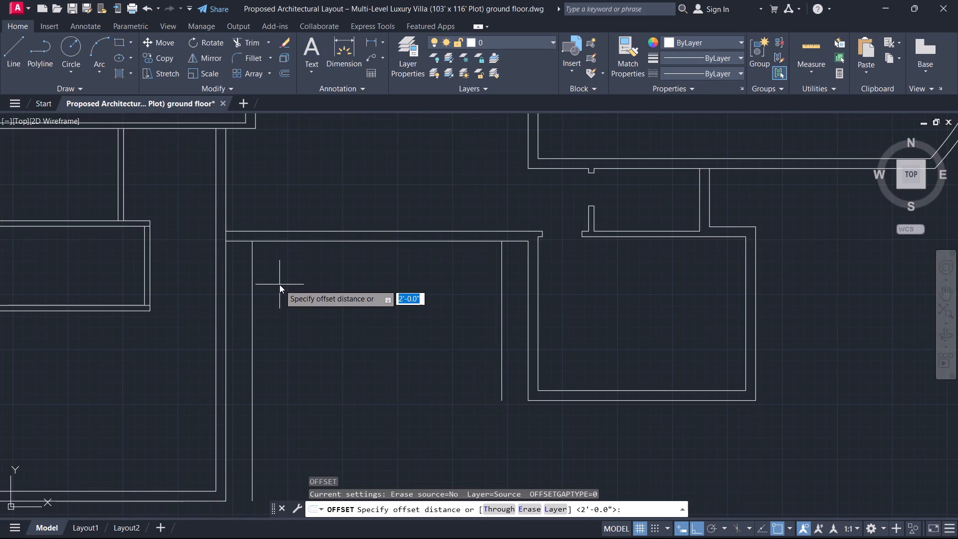
pyautogui.press('BackSpace')
pyautogui.press('9')
pyautogui.press('Return')
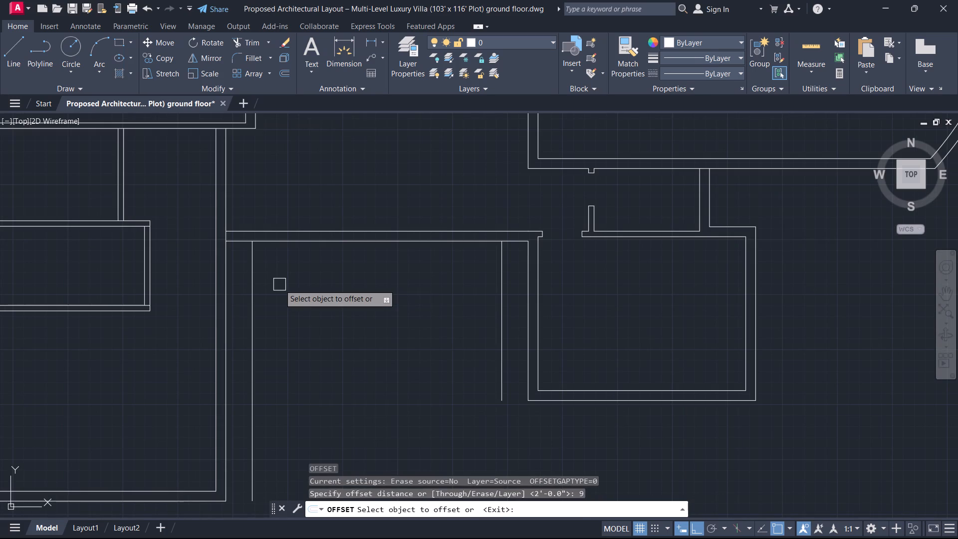
pyautogui.click(258, 304)
pyautogui.click(327, 296)
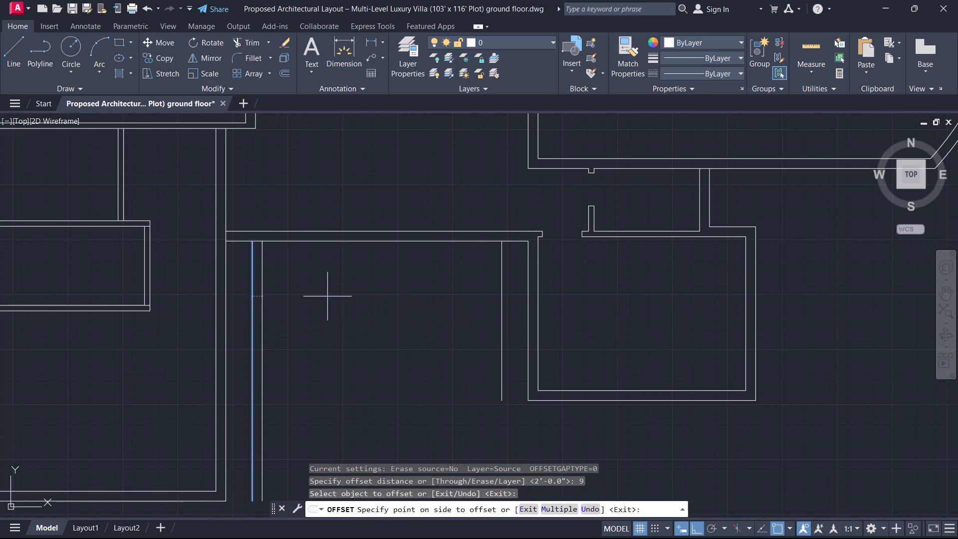
pyautogui.click(498, 284)
pyautogui.click(479, 285)
pyautogui.press('Escape')
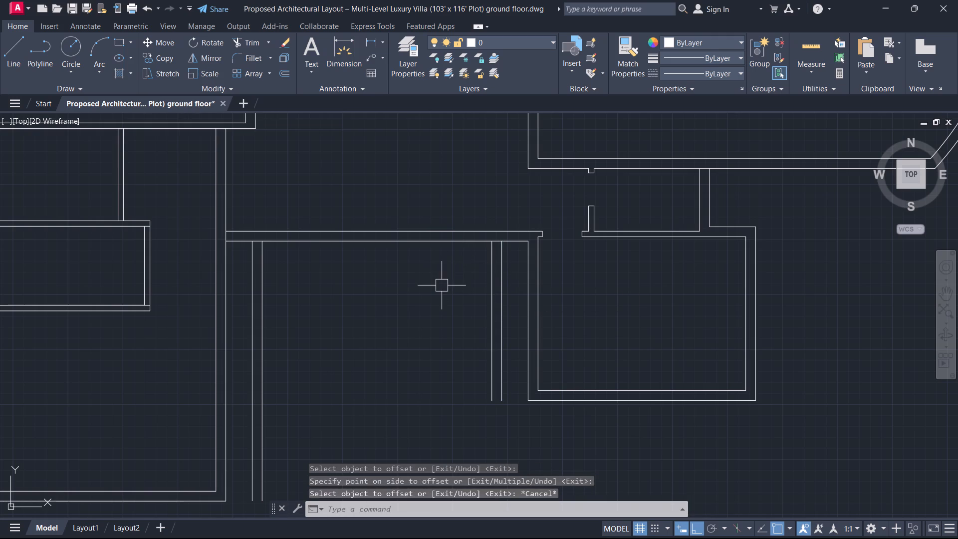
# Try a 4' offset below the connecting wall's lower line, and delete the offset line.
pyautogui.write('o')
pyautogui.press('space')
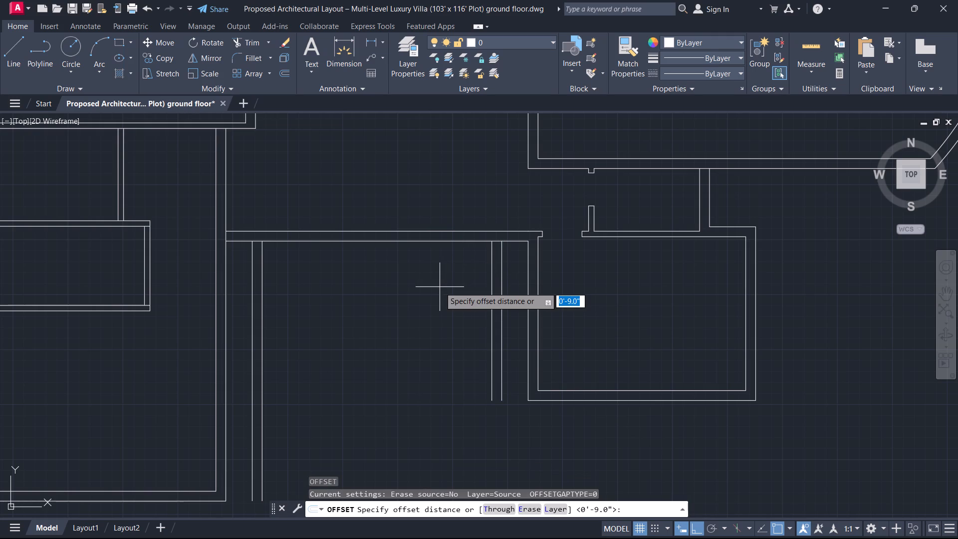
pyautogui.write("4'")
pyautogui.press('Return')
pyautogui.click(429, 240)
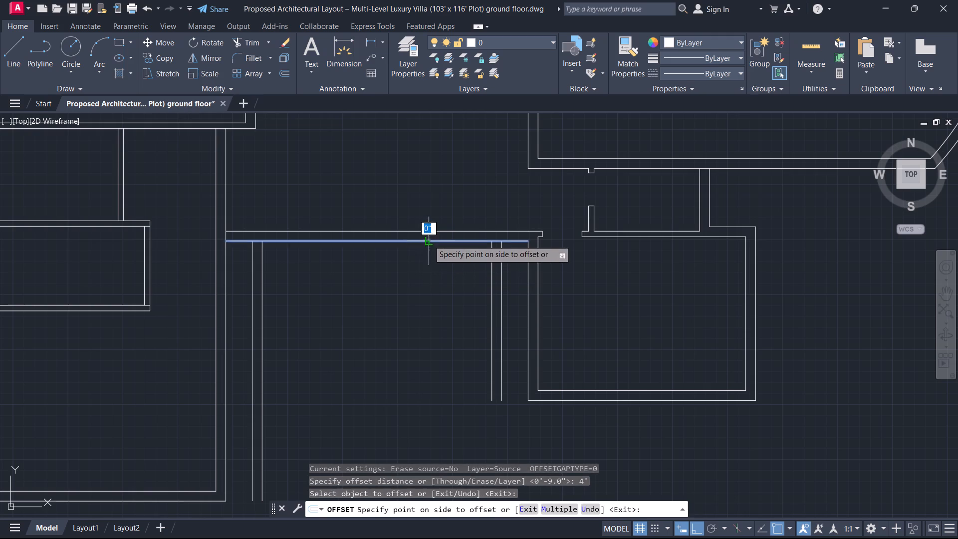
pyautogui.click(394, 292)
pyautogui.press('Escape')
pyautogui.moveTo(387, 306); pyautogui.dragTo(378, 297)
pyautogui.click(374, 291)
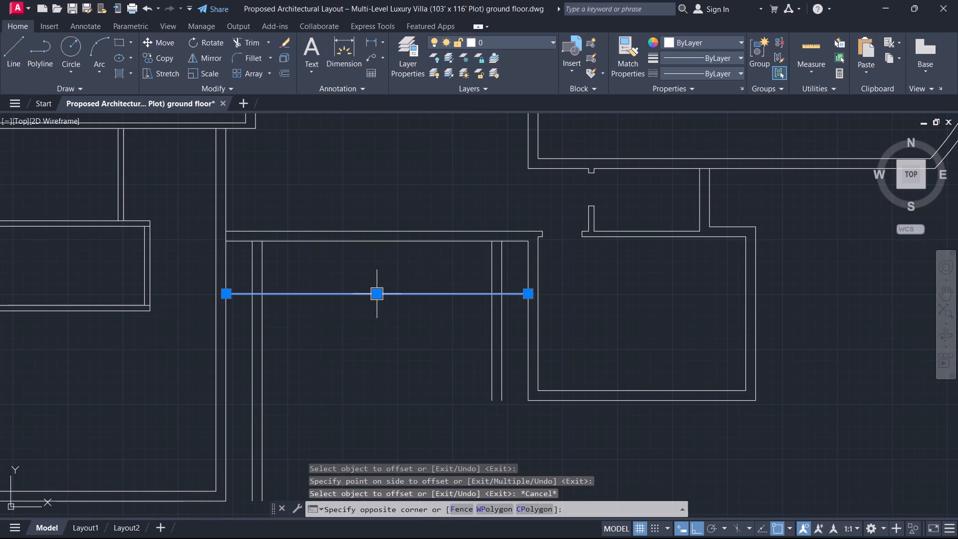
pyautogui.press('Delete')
# Offset the connecting wall's lower line 3' south to mark the front edge between the two side walls.
pyautogui.press('o')
pyautogui.press('space')
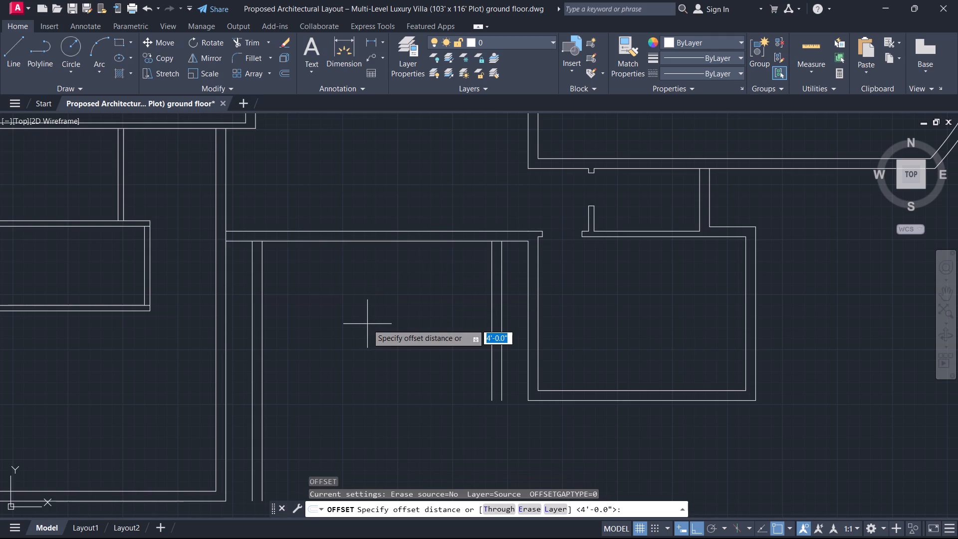
pyautogui.write("3'")
pyautogui.press('Return')
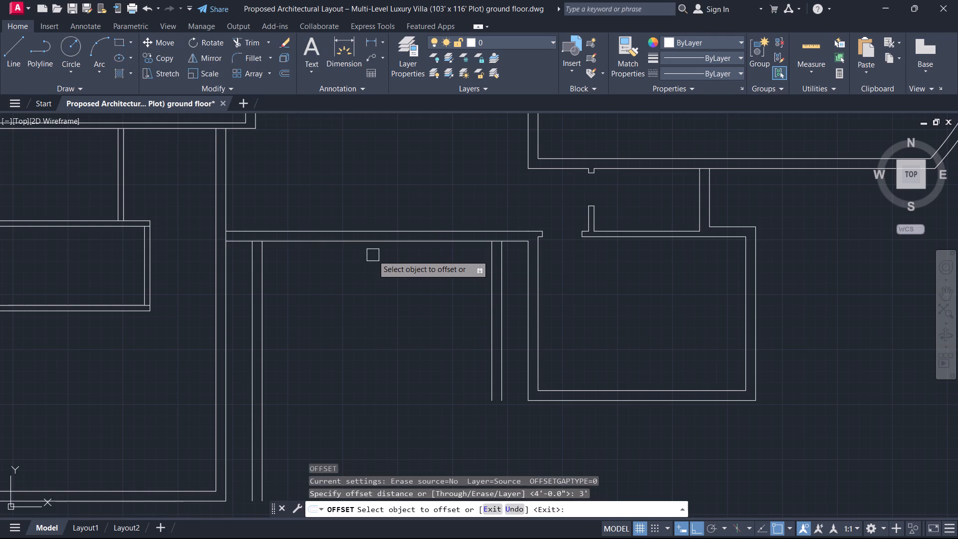
pyautogui.click(381, 246)
pyautogui.click(380, 297)
pyautogui.press('Escape')
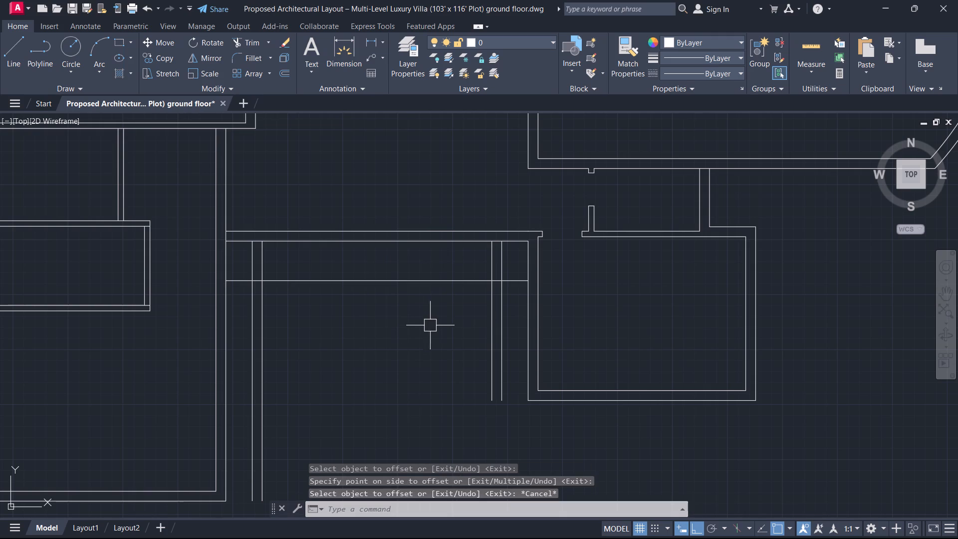
# Trim the front line's ends beyond the outer side-wall lines and cut both side walls off below the front line.
pyautogui.press('t')
pyautogui.write('r')
pyautogui.press('space')
pyautogui.scroll(1, 505, 348)
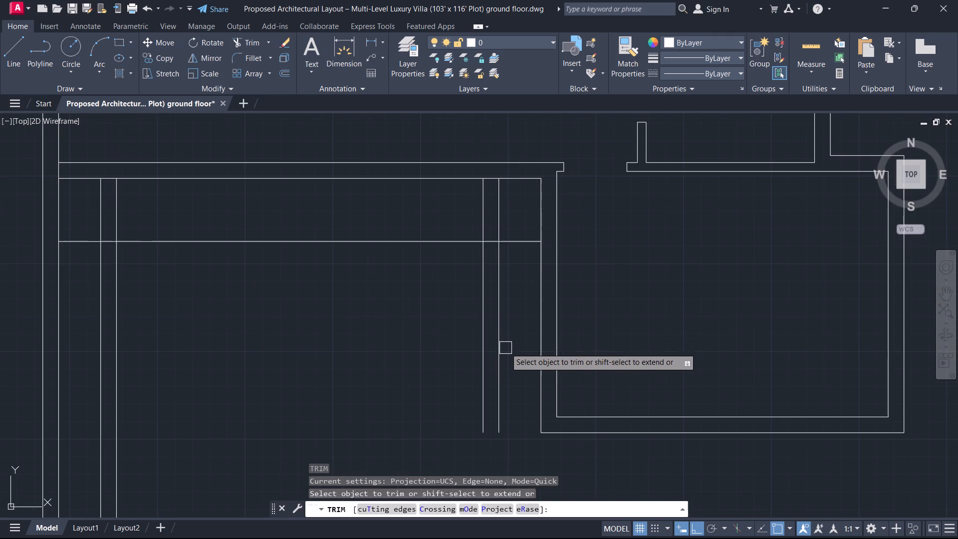
pyautogui.click(514, 331)
pyautogui.click(521, 229)
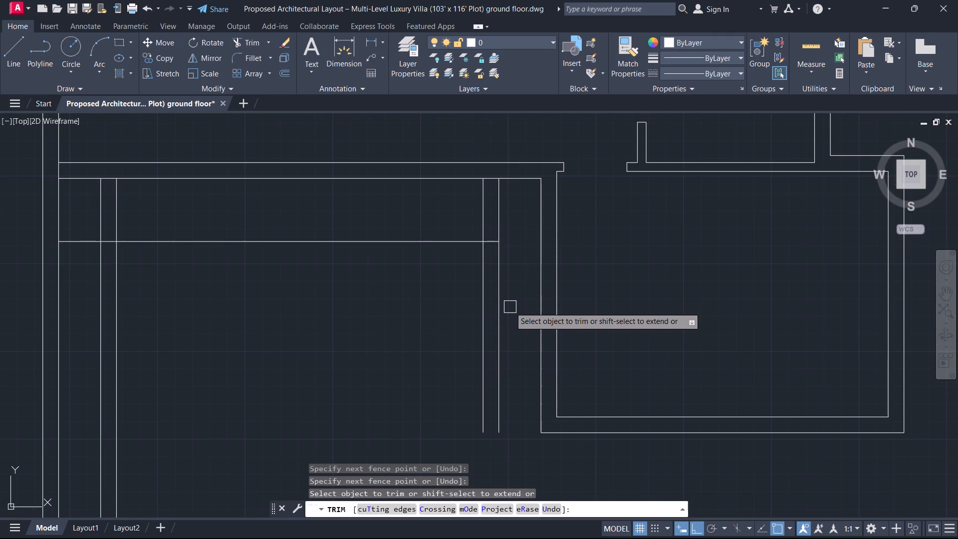
pyautogui.click(511, 320)
pyautogui.scroll(-1, 344, 293)
pyautogui.moveTo(344, 293); pyautogui.dragTo(554, 302, button='middle')
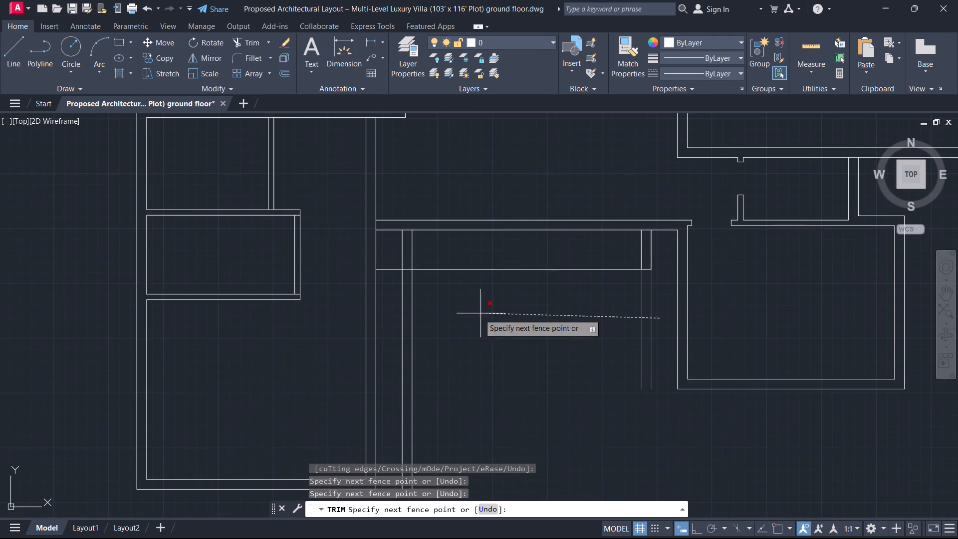
pyautogui.click(389, 296)
pyautogui.click(385, 278)
pyautogui.click(389, 257)
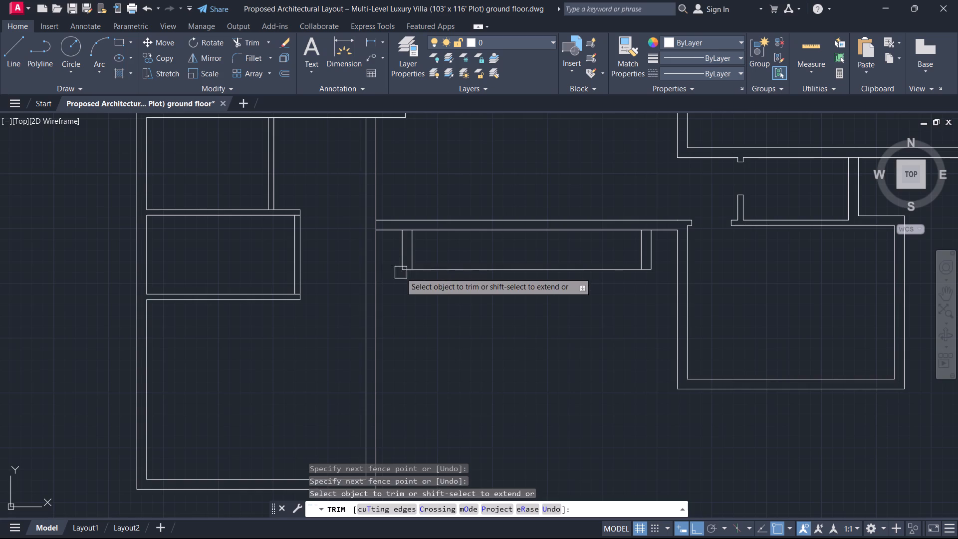
pyautogui.press('Escape')
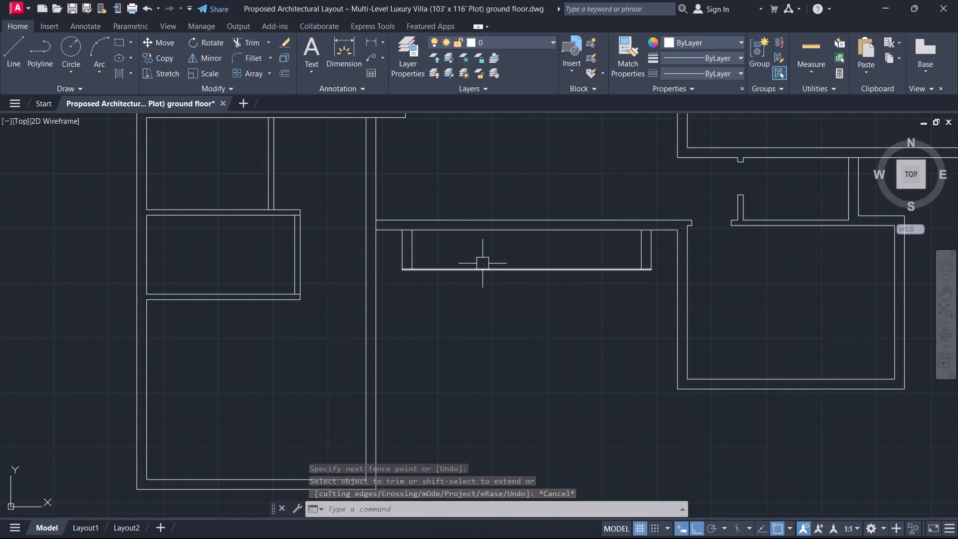
# Draw a short vertical line across the connecting wall's thickness at the midpoint of its lower line.
pyautogui.click(548, 229)
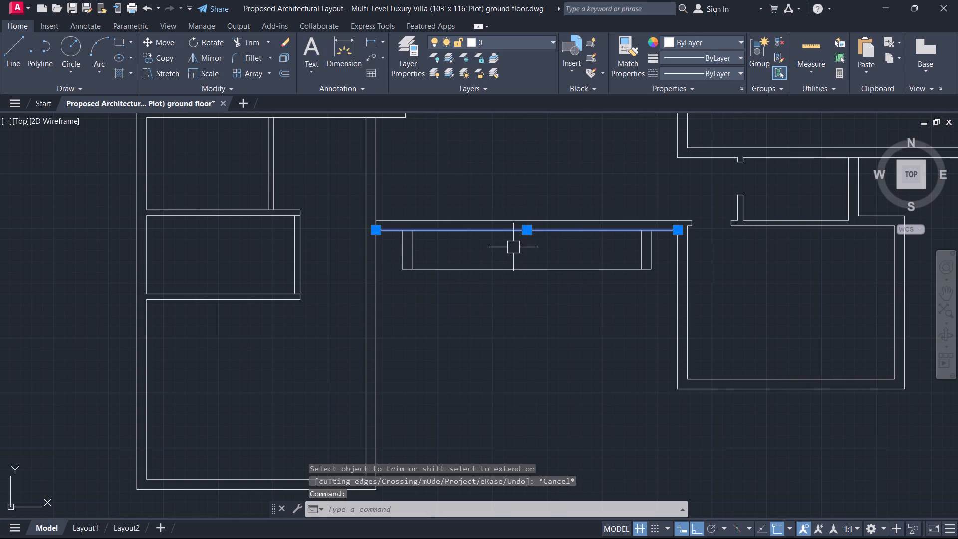
pyautogui.press('Escape')
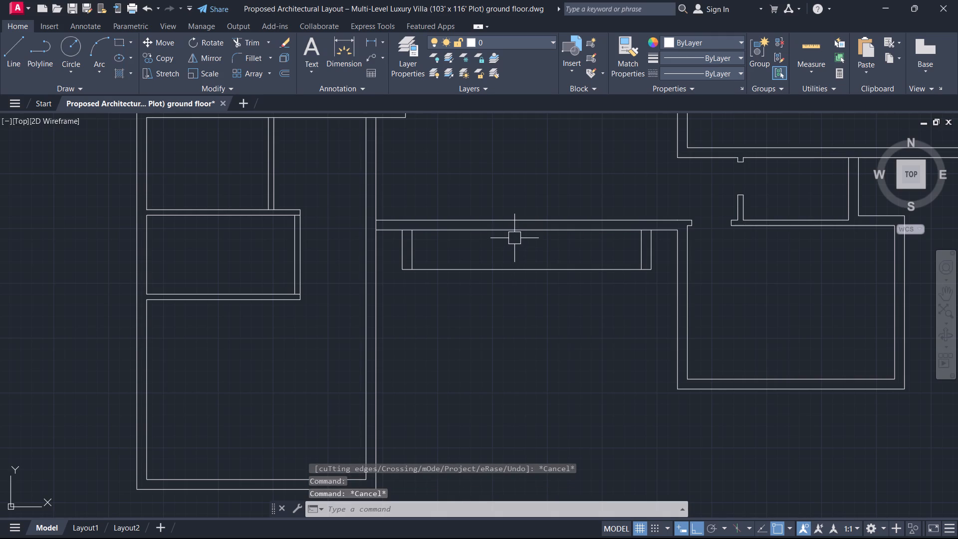
pyautogui.write('l')
pyautogui.press('space')
pyautogui.click(529, 229)
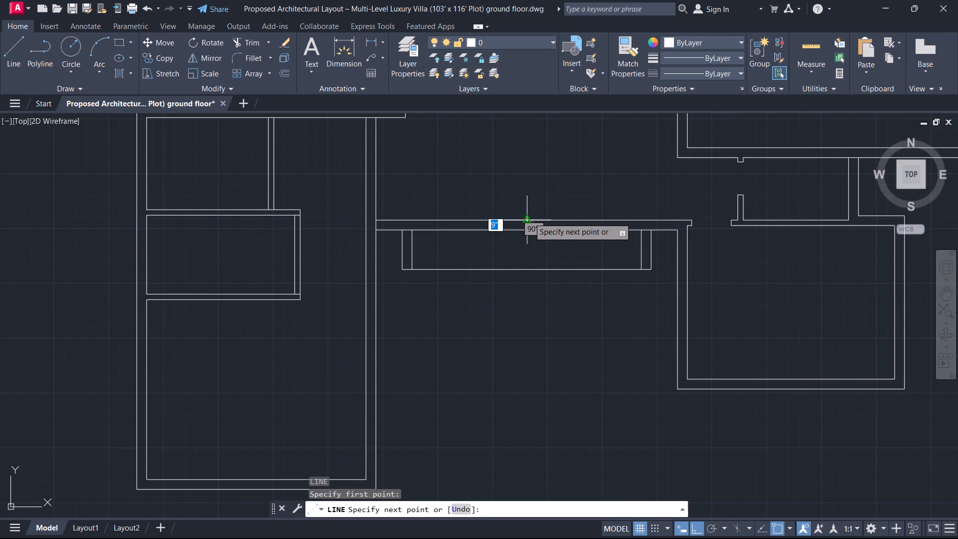
pyautogui.click(529, 218)
pyautogui.press('Escape')
# Offset the midpoint line across the connecting wall 2' to each side as opening jambs.
pyautogui.write('o')
pyautogui.press('space')
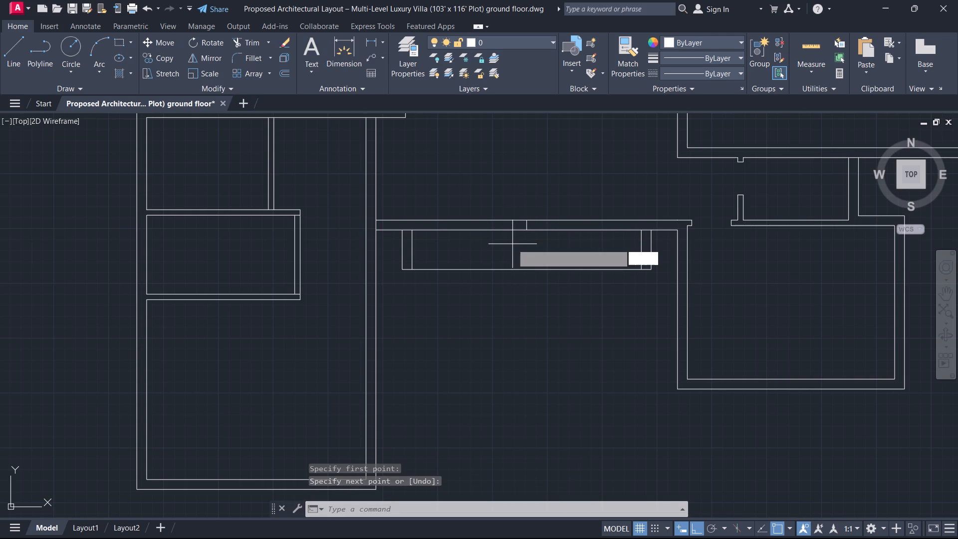
pyautogui.write("2'")
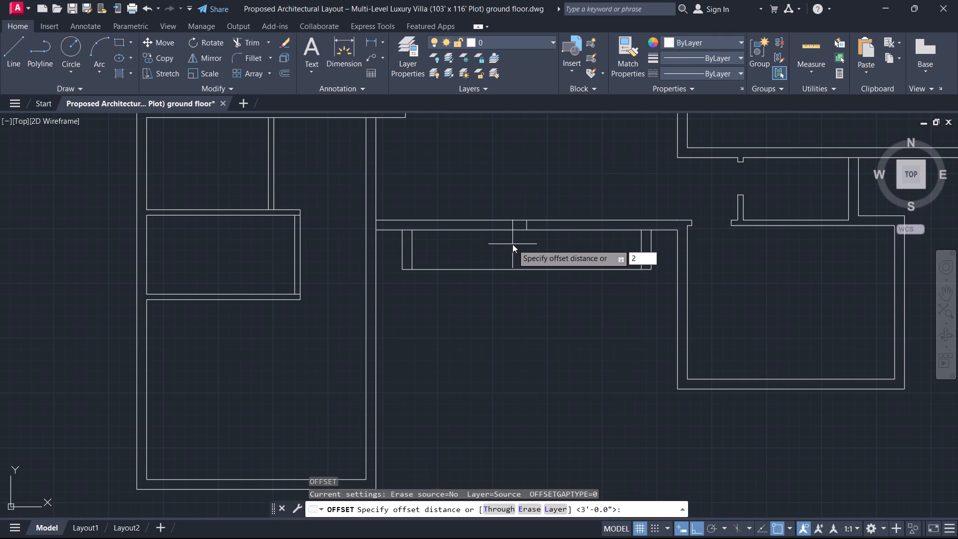
pyautogui.press('Return')
pyautogui.scroll(2, 537, 214)
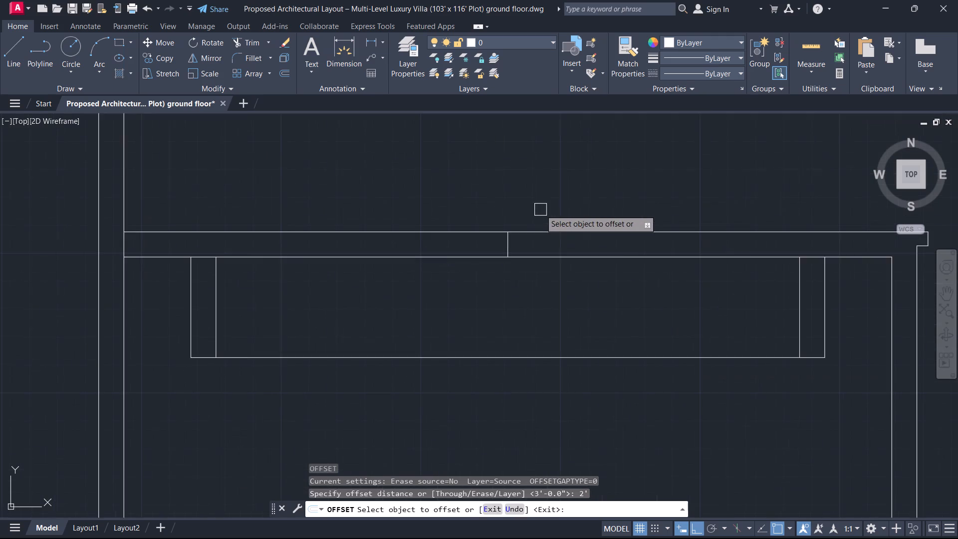
pyautogui.scroll(3, 506, 239)
pyautogui.click(508, 242)
pyautogui.moveTo(476, 247); pyautogui.dragTo(479, 253)
pyautogui.moveTo(512, 263); pyautogui.dragTo(535, 262)
pyautogui.click(548, 262)
pyautogui.press('Escape')
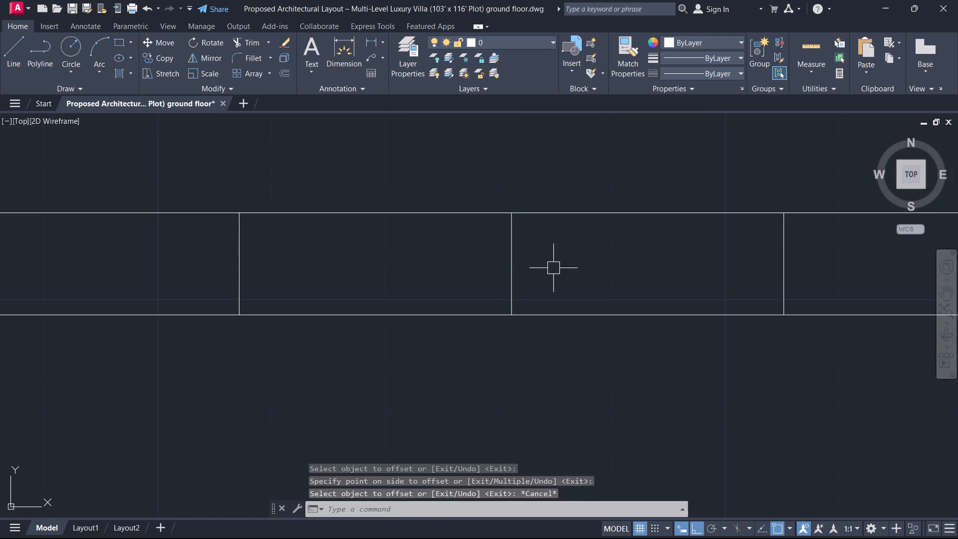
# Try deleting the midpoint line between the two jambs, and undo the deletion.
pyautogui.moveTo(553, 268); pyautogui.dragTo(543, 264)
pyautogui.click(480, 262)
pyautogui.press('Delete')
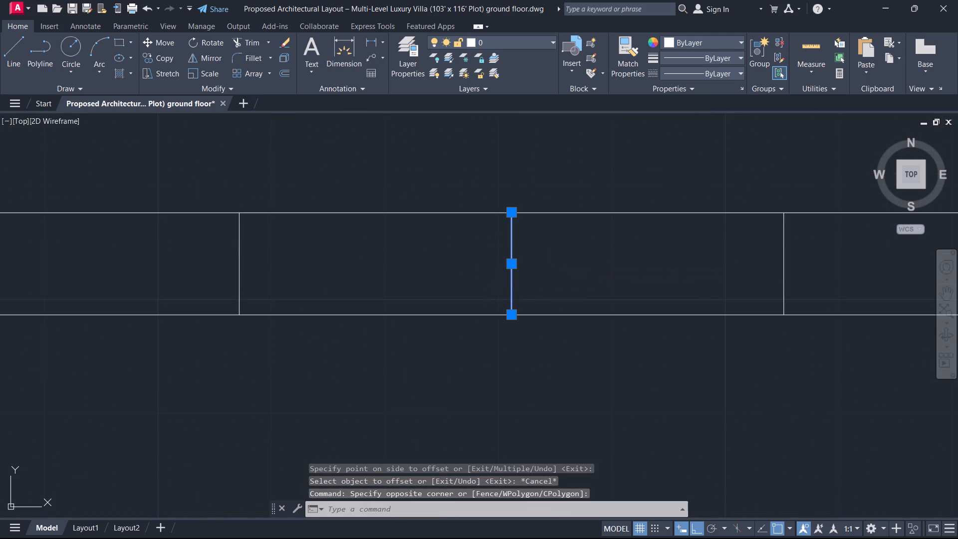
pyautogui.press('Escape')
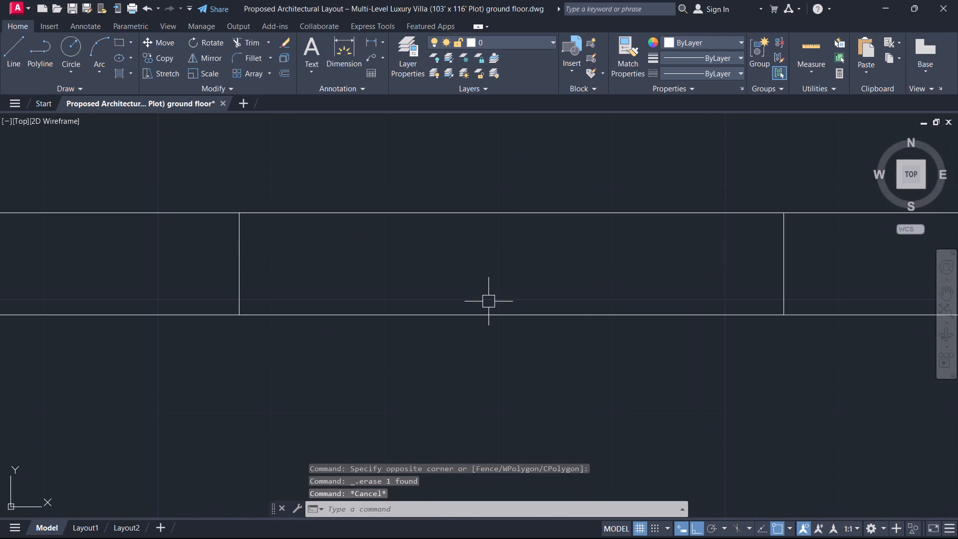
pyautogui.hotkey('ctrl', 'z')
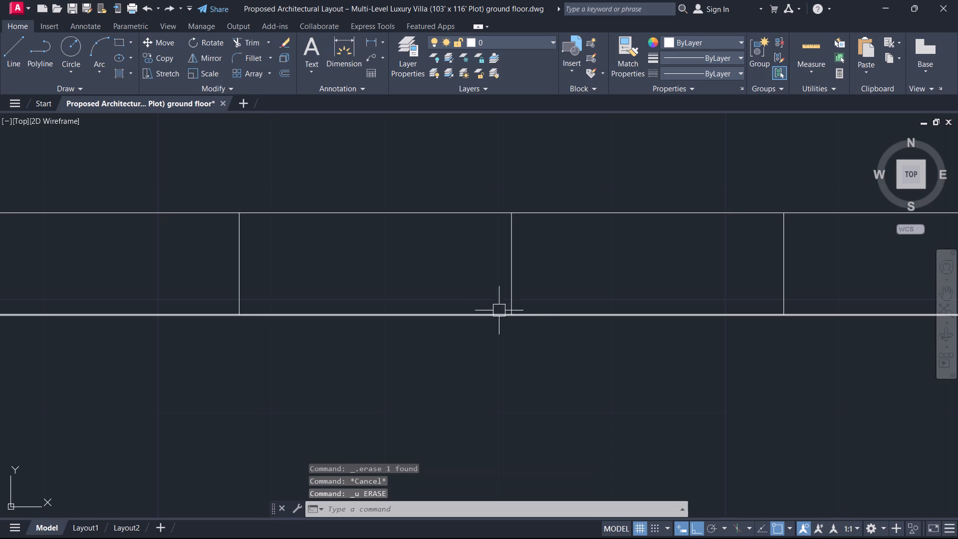
# Cut the central opening by trimming both connecting-wall lines between the two jambs, on each side of the midpoint line.
pyautogui.press('t')
pyautogui.press('r')
pyautogui.press('space')
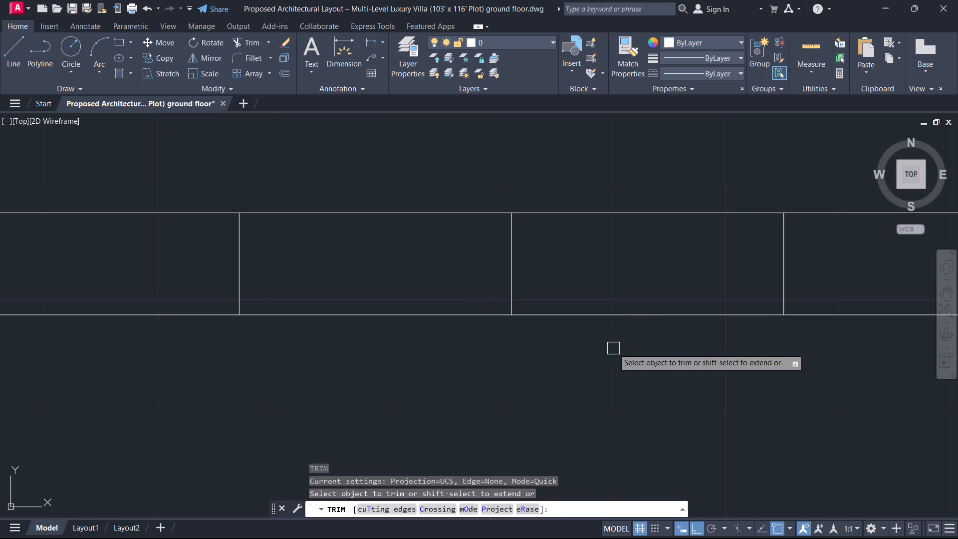
pyautogui.moveTo(613, 347); pyautogui.dragTo(612, 333)
pyautogui.moveTo(602, 204); pyautogui.dragTo(577, 354)
pyautogui.moveTo(429, 343); pyautogui.dragTo(451, 177)
pyautogui.scroll(-5, 451, 180)
pyautogui.press('Escape')
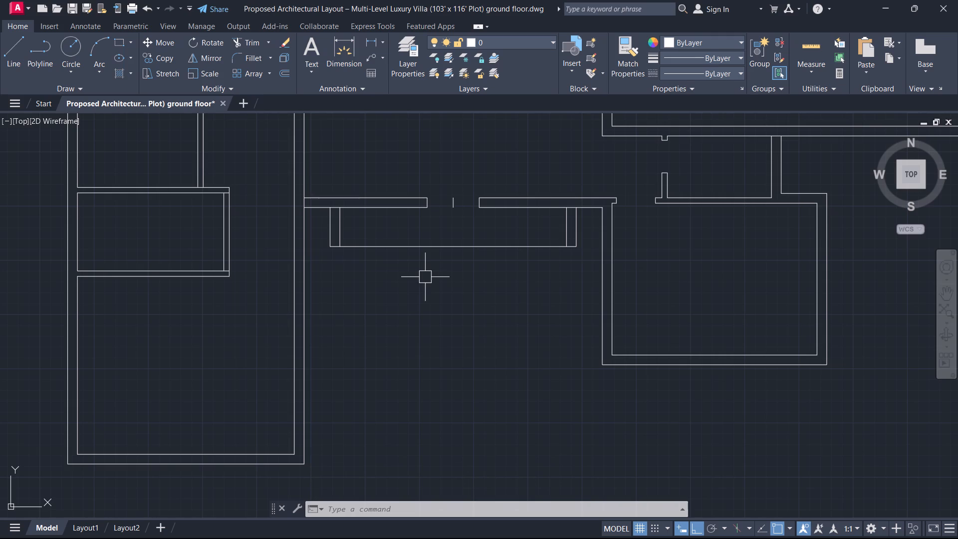
pyautogui.scroll(-2, 440, 270)
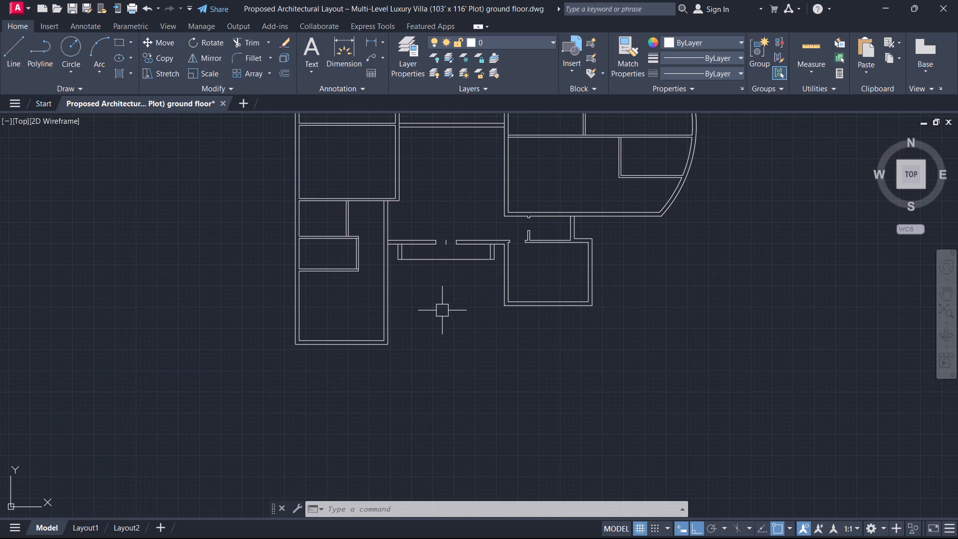
# Offset the bottom line of the left wing's wall 4" down, across the top of the lower section's east wall.
pyautogui.scroll(2, 358, 258)
pyautogui.moveTo(373, 242); pyautogui.dragTo(374, 241, button='middle')
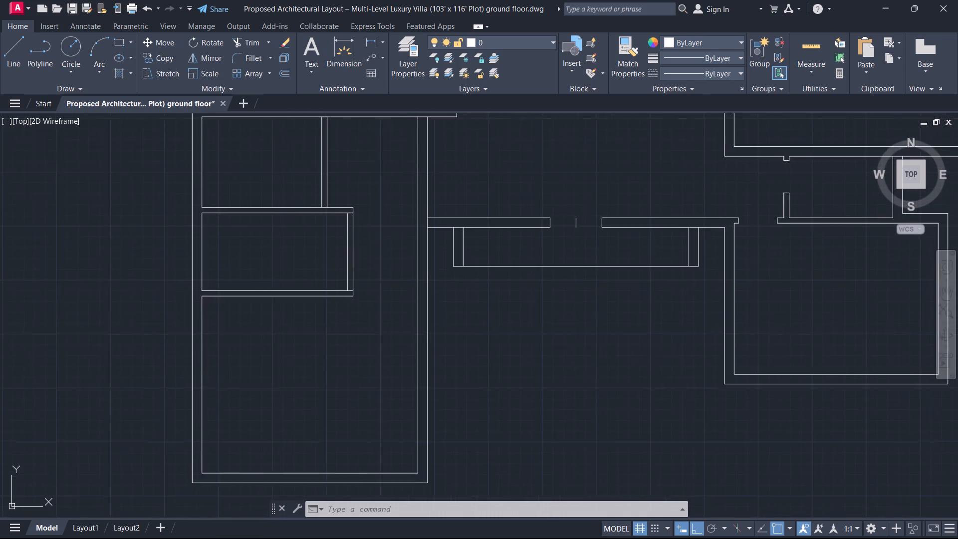
pyautogui.moveTo(374, 241); pyautogui.dragTo(434, 336, button='middle')
pyautogui.scroll(-4, 496, 277)
pyautogui.scroll(1, 516, 226)
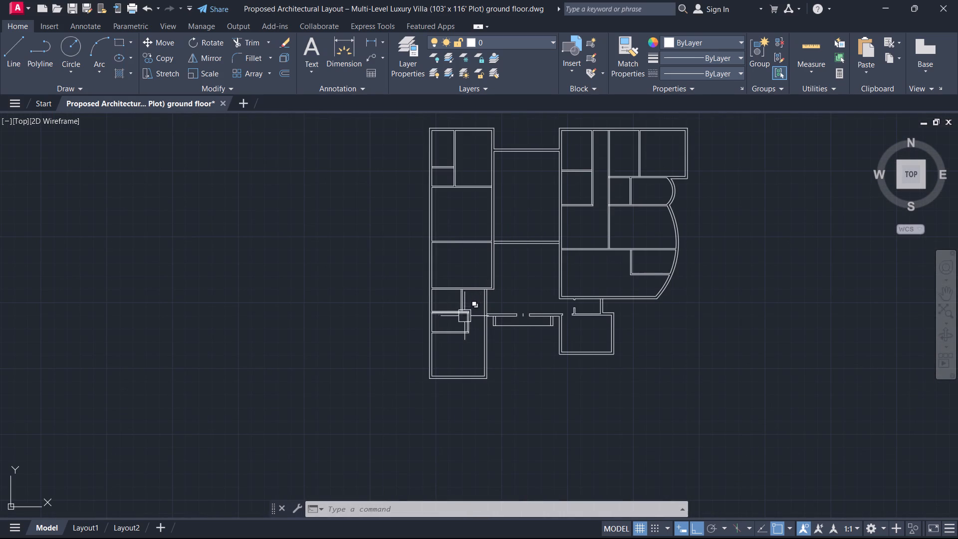
pyautogui.scroll(3, 463, 297)
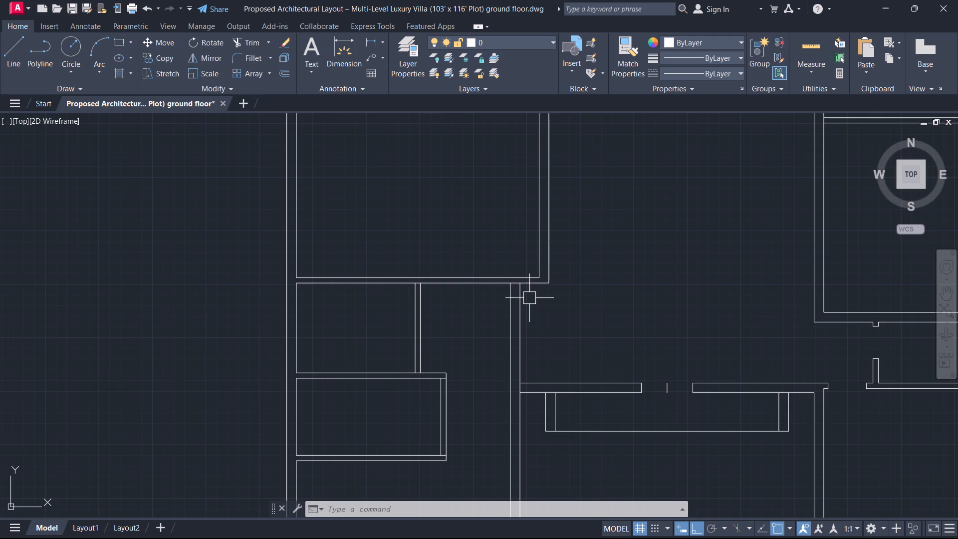
pyautogui.write('o')
pyautogui.press('space')
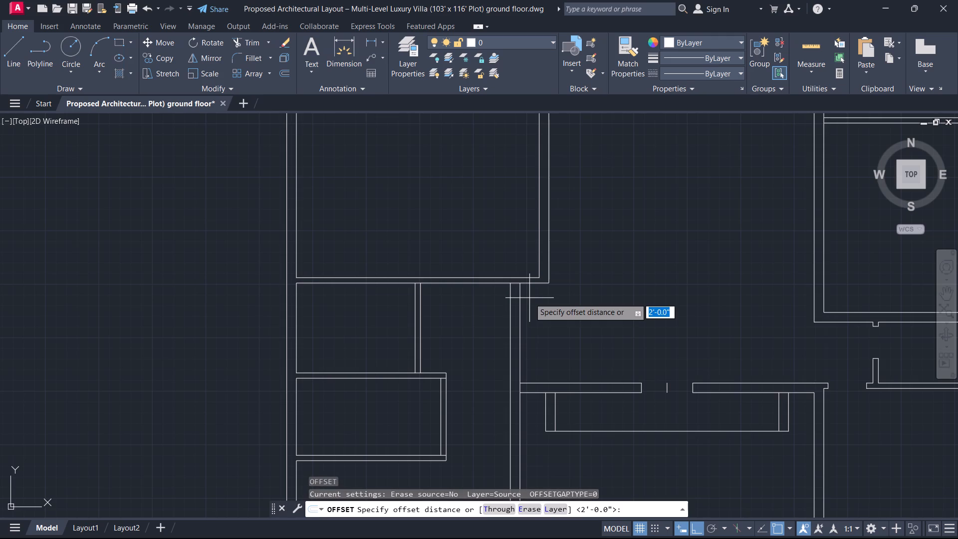
pyautogui.press('4')
pyautogui.press('Return')
pyautogui.scroll(3, 529, 297)
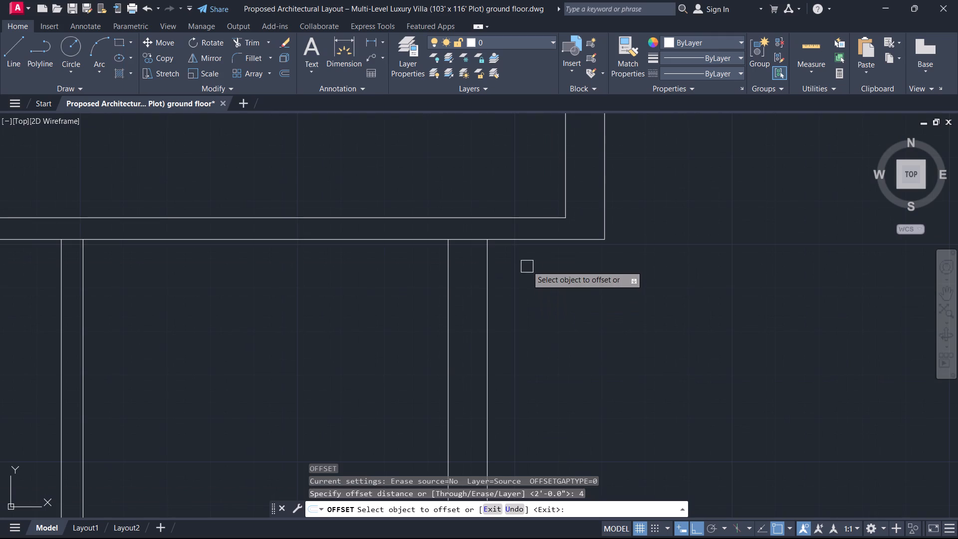
pyautogui.click(533, 240)
pyautogui.click(532, 277)
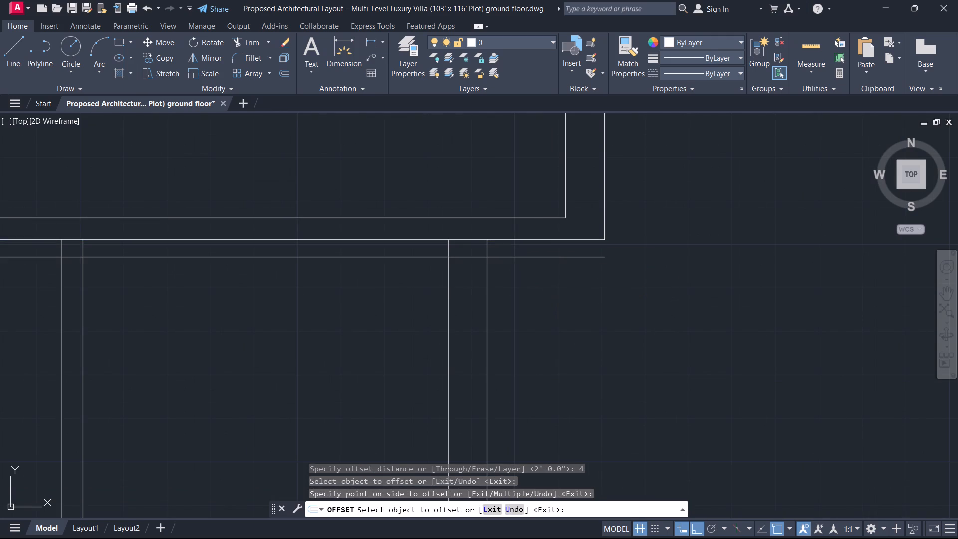
pyautogui.press('Escape')
# Trim the offset line to a jamb within the east wall's thickness and delete its leftover piece beyond the small partition.
pyautogui.write('tr')
pyautogui.press('space')
pyautogui.click(535, 261)
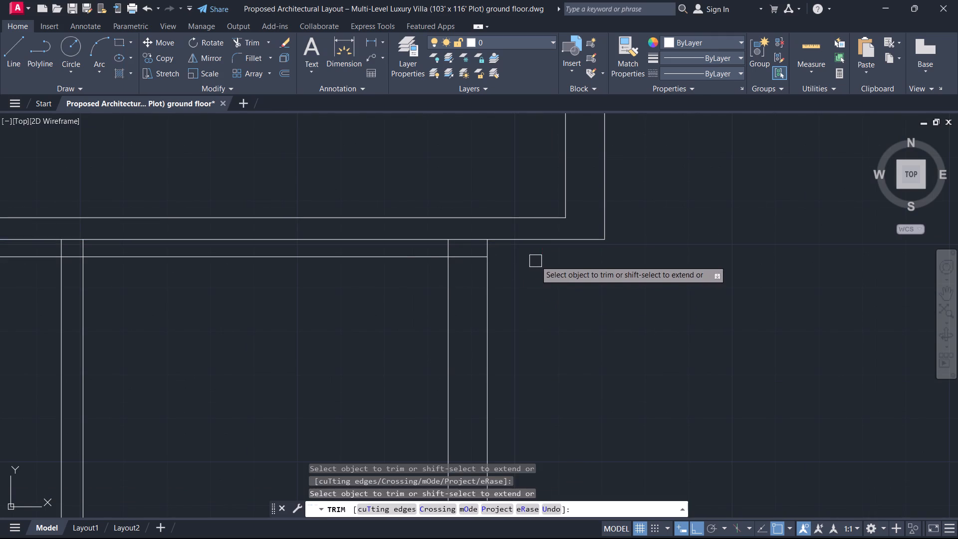
pyautogui.click(415, 263)
pyautogui.moveTo(334, 282); pyautogui.dragTo(785, 319, button='middle')
pyautogui.press('Escape')
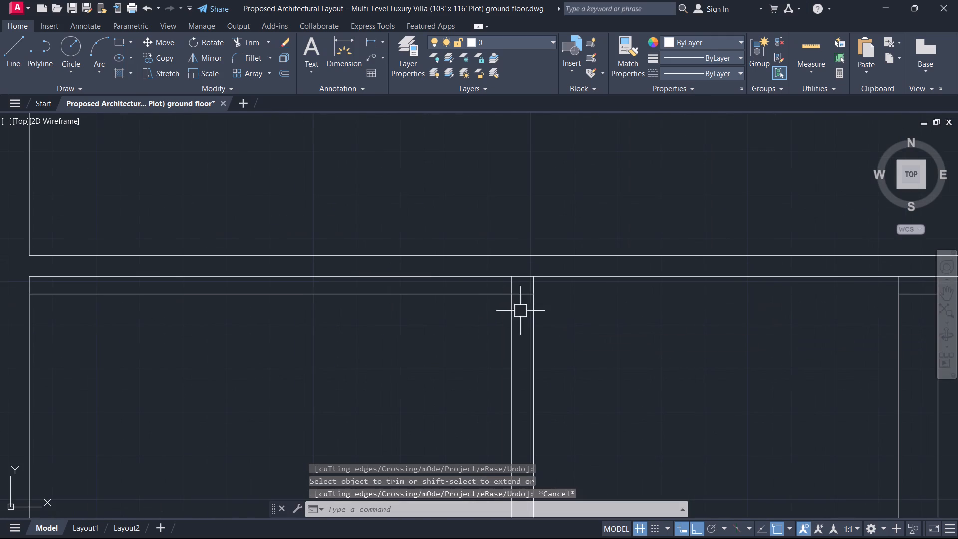
pyautogui.click(487, 294)
pyautogui.press('Delete')
# Offset the jamb line in the lower section's east wall 3' down.
pyautogui.scroll(-3, 704, 305)
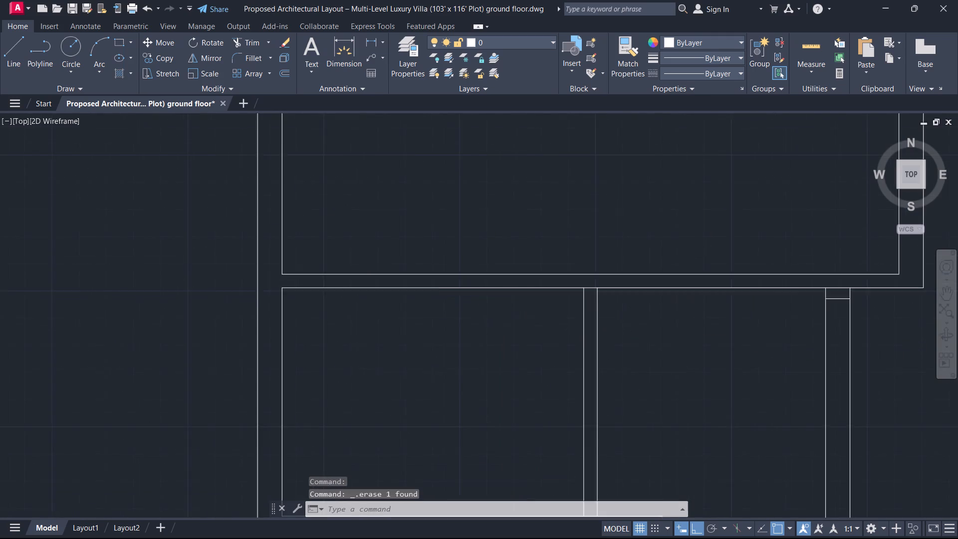
pyautogui.moveTo(705, 305); pyautogui.dragTo(490, 288, button='middle')
pyautogui.scroll(2, 546, 289)
pyautogui.write('o')
pyautogui.press('space')
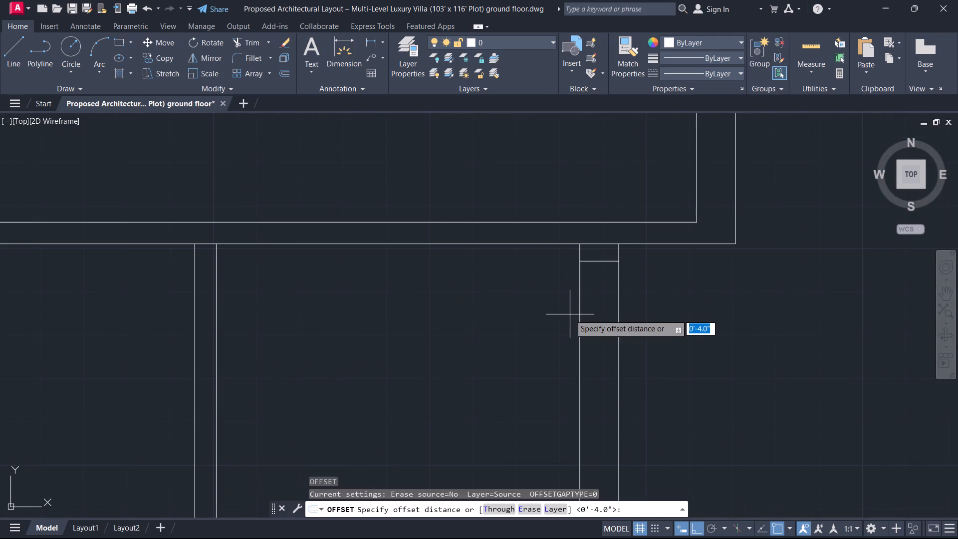
pyautogui.write("3'")
pyautogui.press('Return')
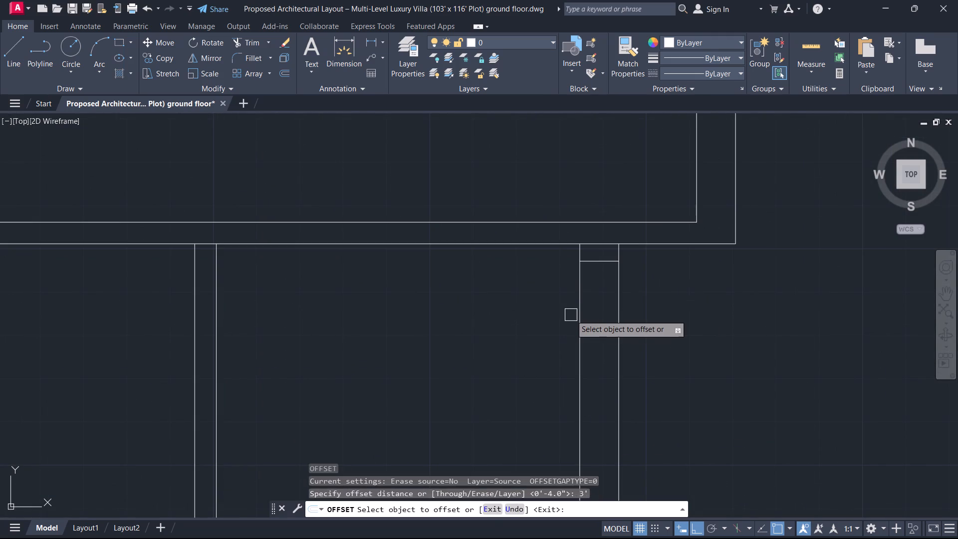
pyautogui.click(609, 260)
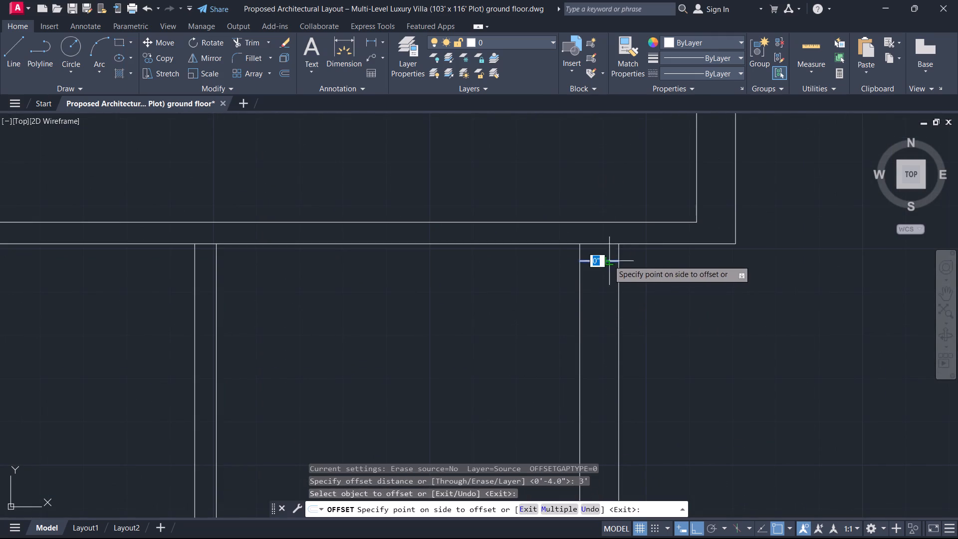
pyautogui.click(601, 288)
pyautogui.press('Escape')
# Cut the 3' opening by trimming both east-wall lines between the jambs, and trim the line closing the wall junction above.
pyautogui.write('tr')
pyautogui.press('space')
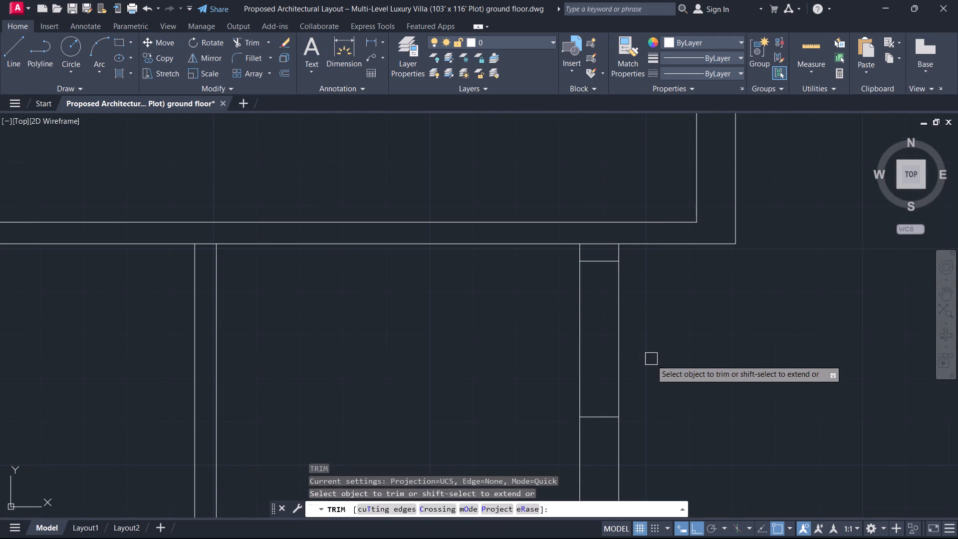
pyautogui.click(651, 360)
pyautogui.click(525, 343)
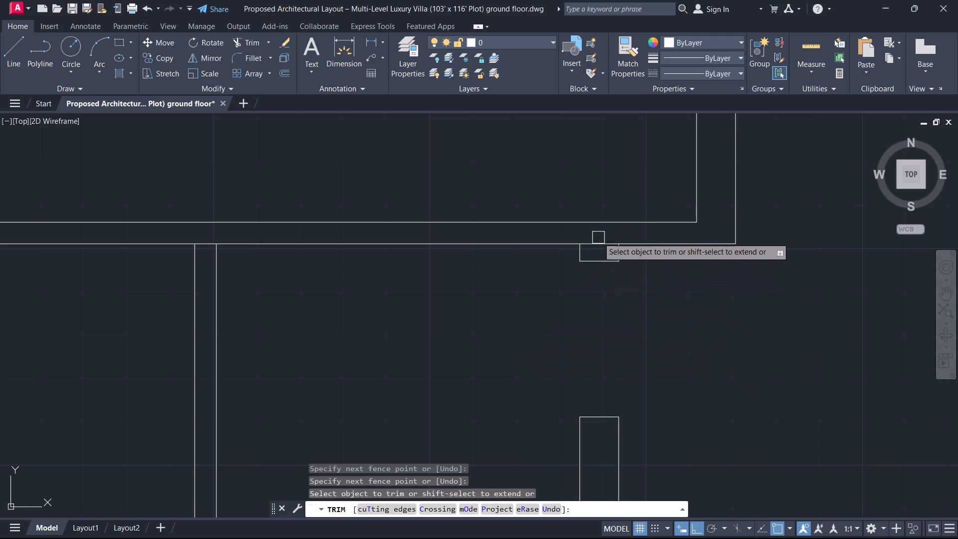
pyautogui.click(598, 239)
pyautogui.press('Escape')
pyautogui.scroll(-2, 578, 304)
pyautogui.scroll(-1, 634, 343)
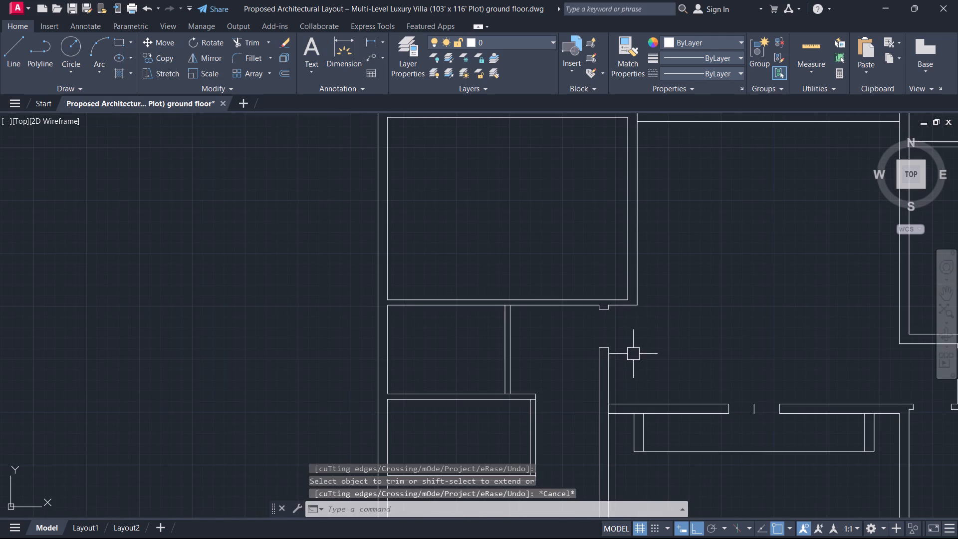
# Extend the short vertical partition's left line through the horizontal wall below and offset it 4" to the left.
pyautogui.moveTo(626, 344); pyautogui.dragTo(593, 273, button='middle')
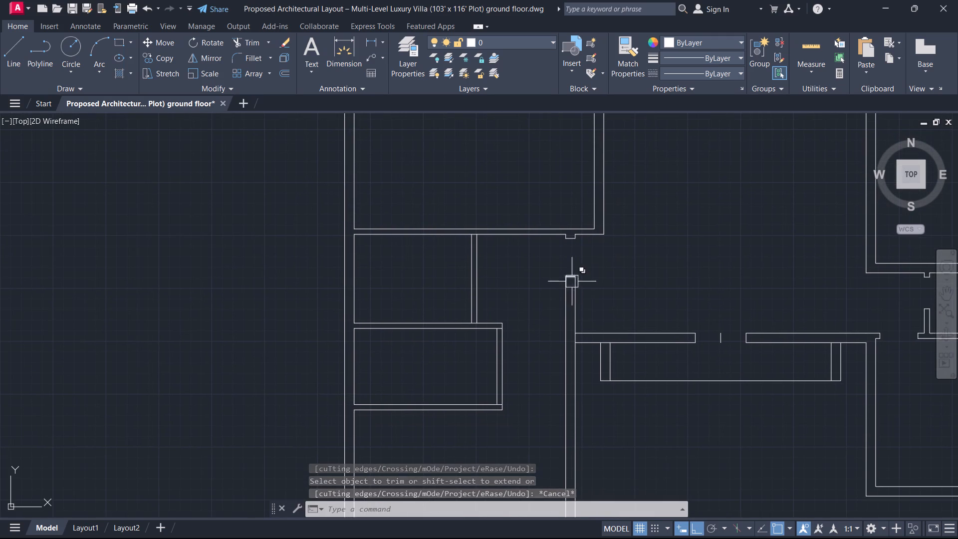
pyautogui.moveTo(482, 302); pyautogui.dragTo(590, 276, button='middle')
pyautogui.scroll(1, 552, 316)
pyautogui.moveTo(552, 316); pyautogui.dragTo(606, 320, button='middle')
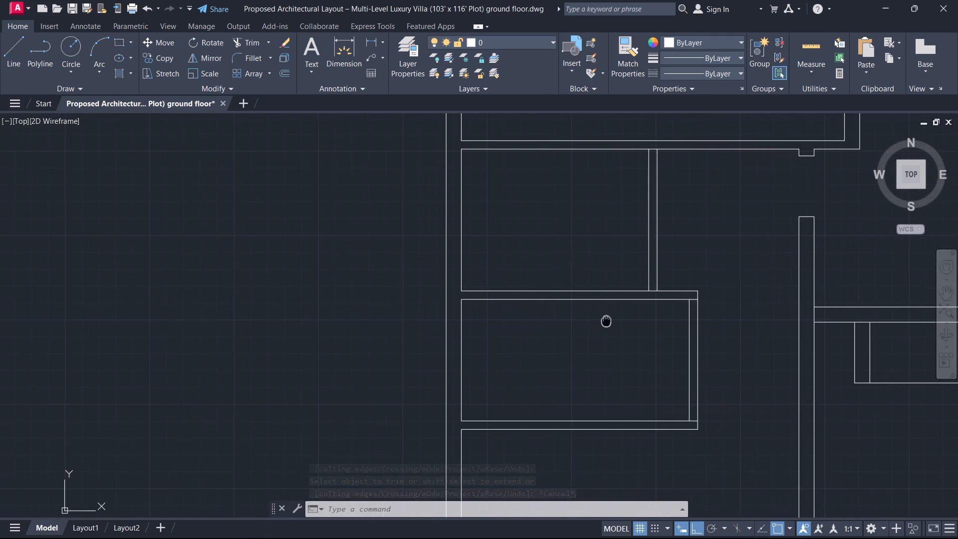
pyautogui.moveTo(606, 320); pyautogui.dragTo(607, 320, button='middle')
pyautogui.scroll(1, 607, 319)
pyautogui.write('ex')
pyautogui.press('space')
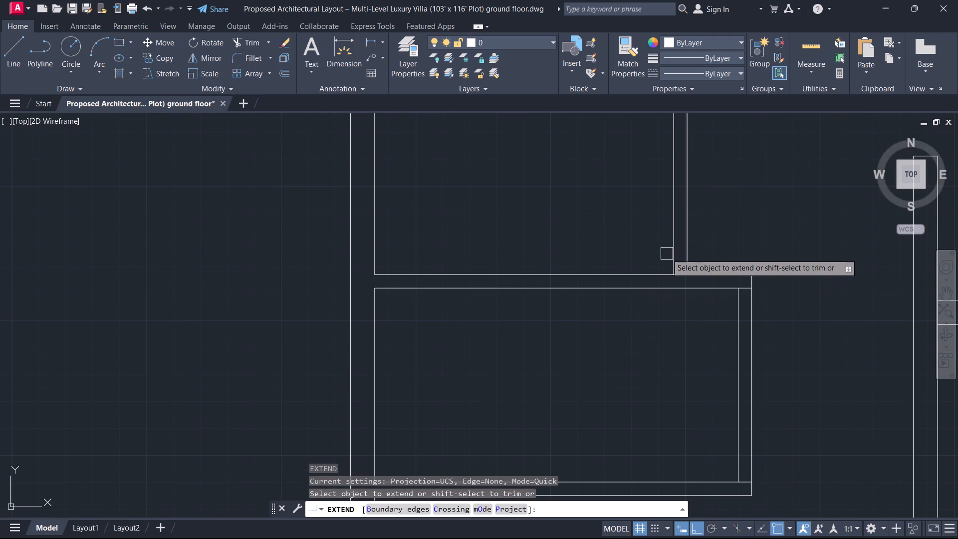
pyautogui.click(673, 253)
pyautogui.press('Escape')
pyautogui.write('o 4')
pyautogui.press('Return')
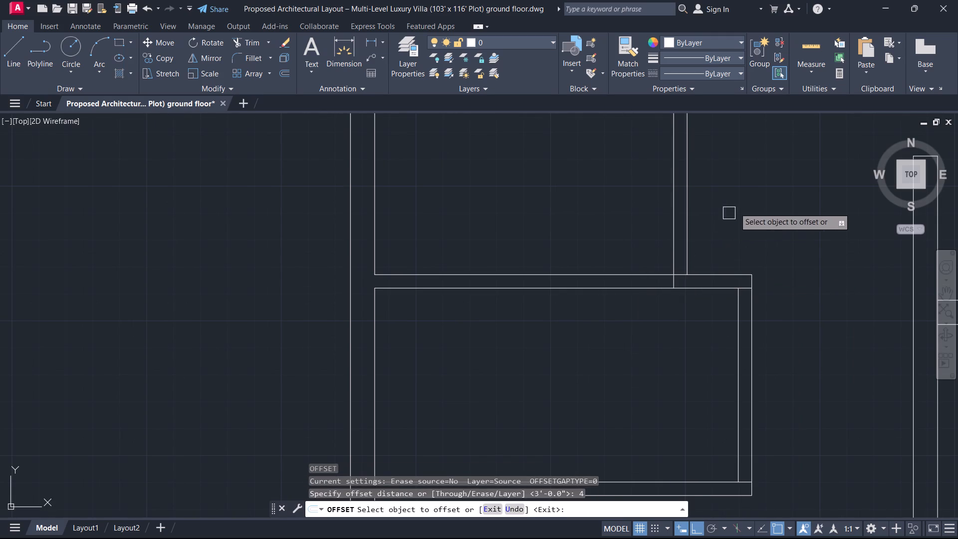
pyautogui.click(672, 236)
pyautogui.click(626, 238)
pyautogui.press('Escape')
# Trim the offset line to a jamb across the horizontal wall, remove the extended piece, and open the partition's wall junction.
pyautogui.scroll(1, 655, 253)
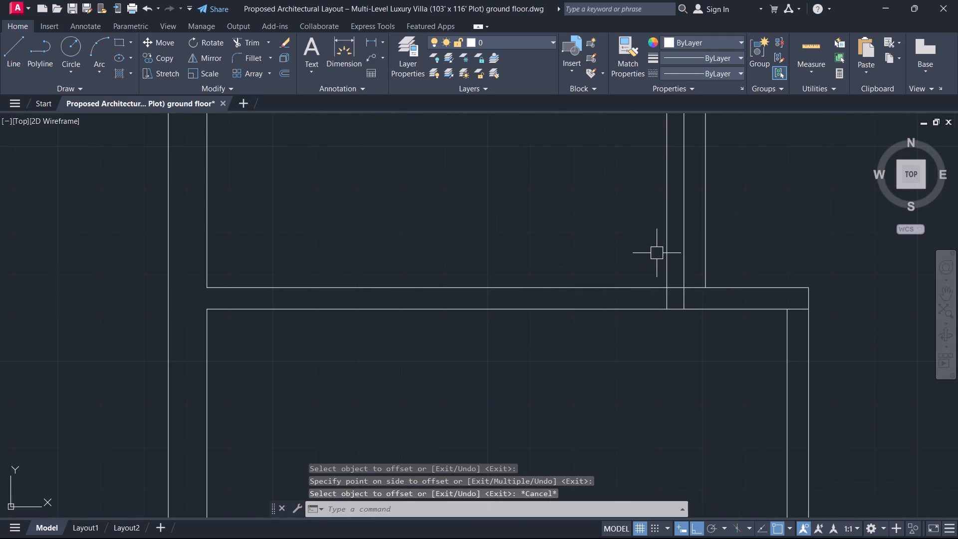
pyautogui.write('tr')
pyautogui.press('space')
pyautogui.click(664, 260)
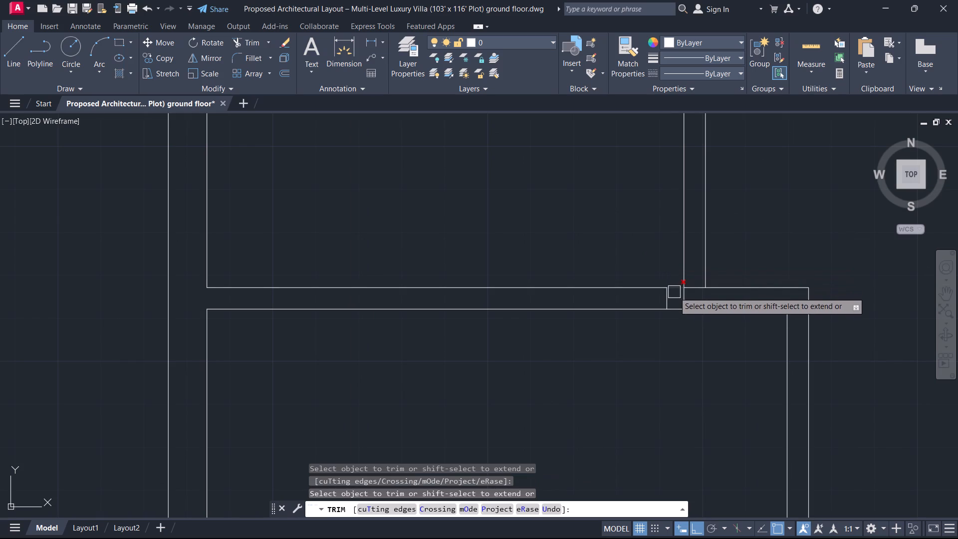
pyautogui.click(684, 299)
pyautogui.press('Escape')
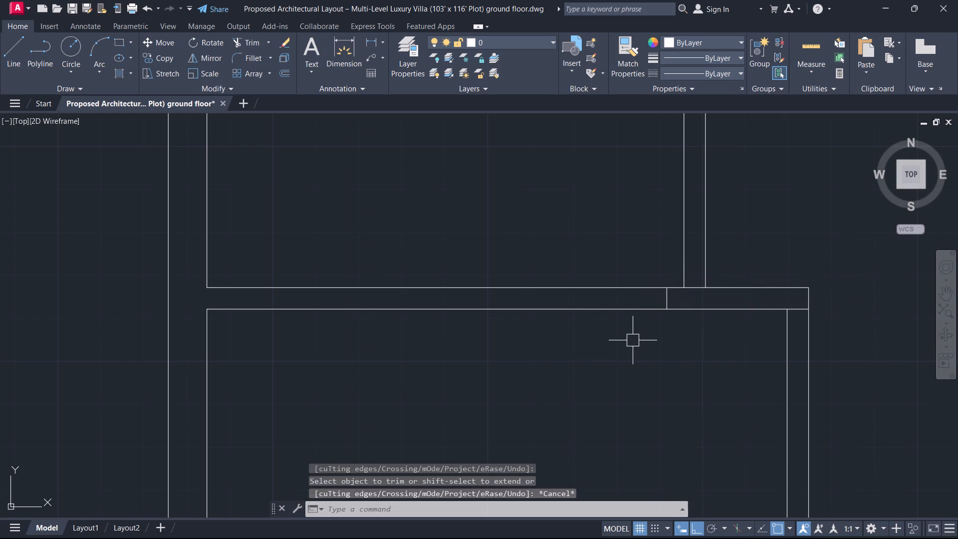
pyautogui.press('space')
pyautogui.scroll(2, 695, 302)
pyautogui.click(683, 260)
pyautogui.press('Escape')
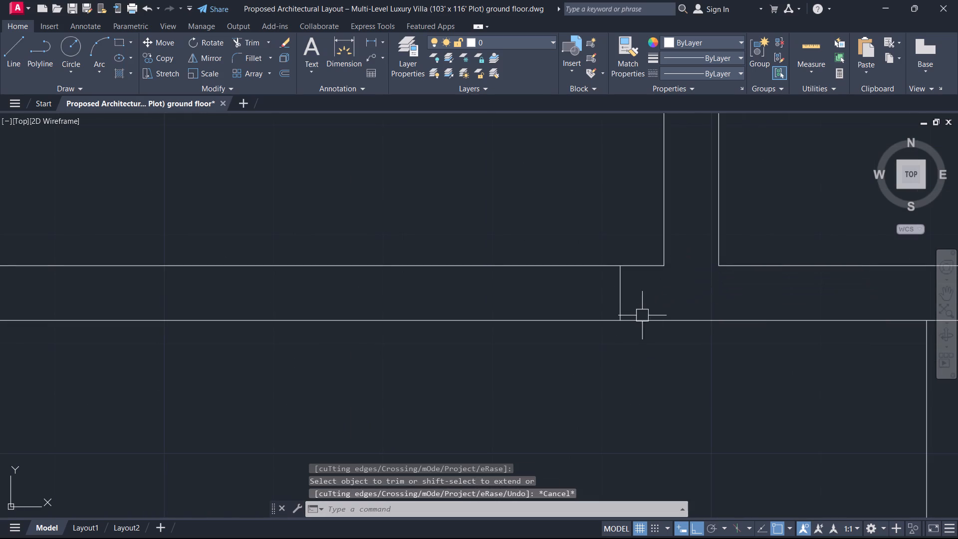
# Offset the jamb line in the small room's upper wall 2'6" to the left.
pyautogui.write('o')
pyautogui.press('space')
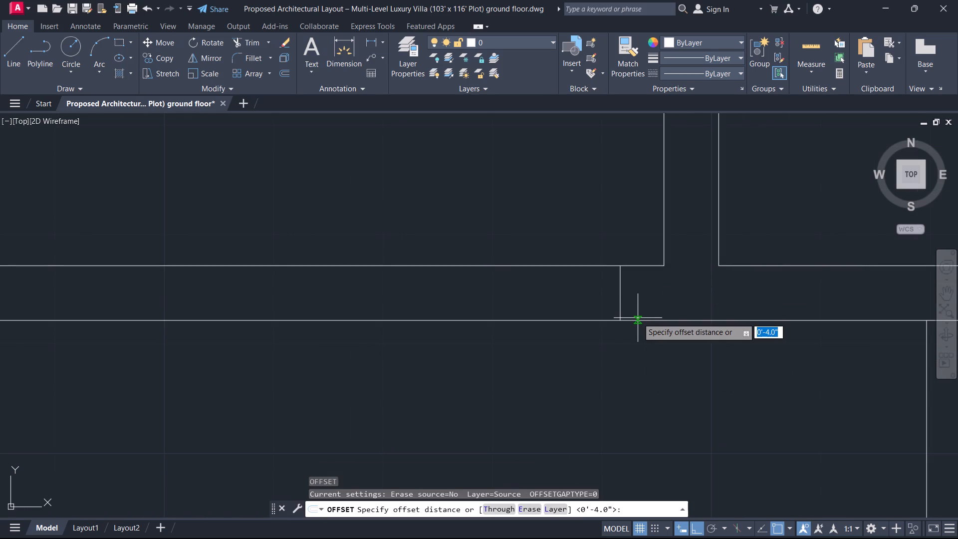
pyautogui.write("2'")
pyautogui.press('6')
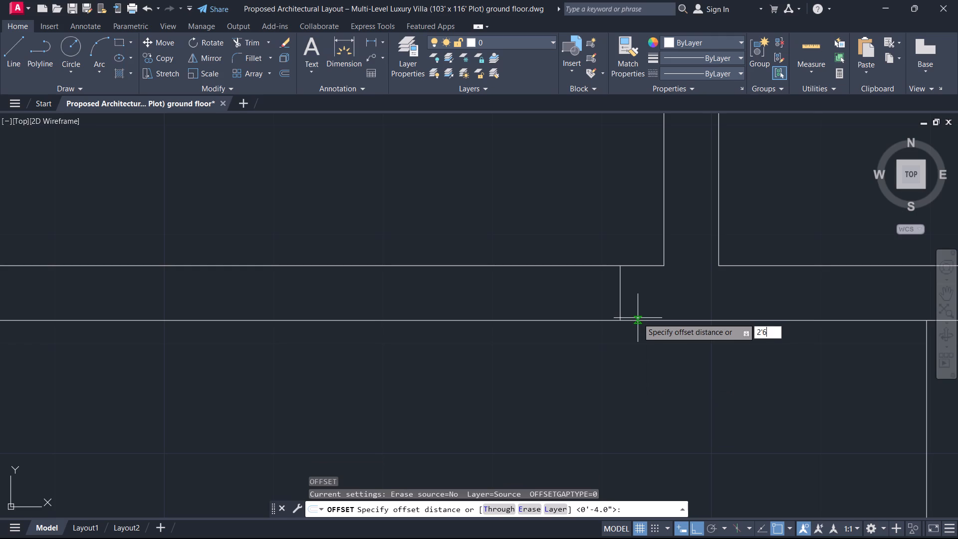
pyautogui.press('Return')
pyautogui.scroll(1, 628, 318)
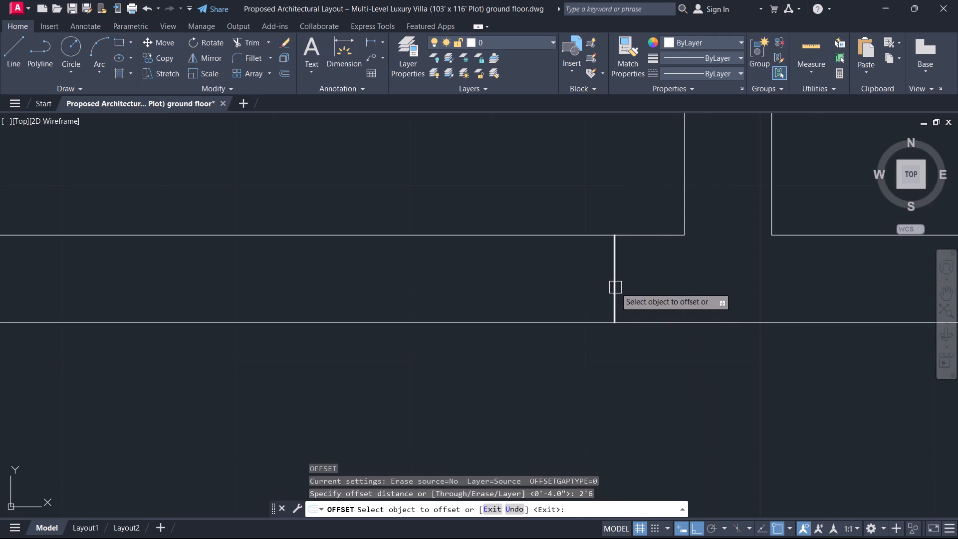
pyautogui.click(615, 287)
pyautogui.click(536, 268)
pyautogui.press('Escape')
pyautogui.scroll(1, 518, 266)
pyautogui.scroll(-3, 516, 268)
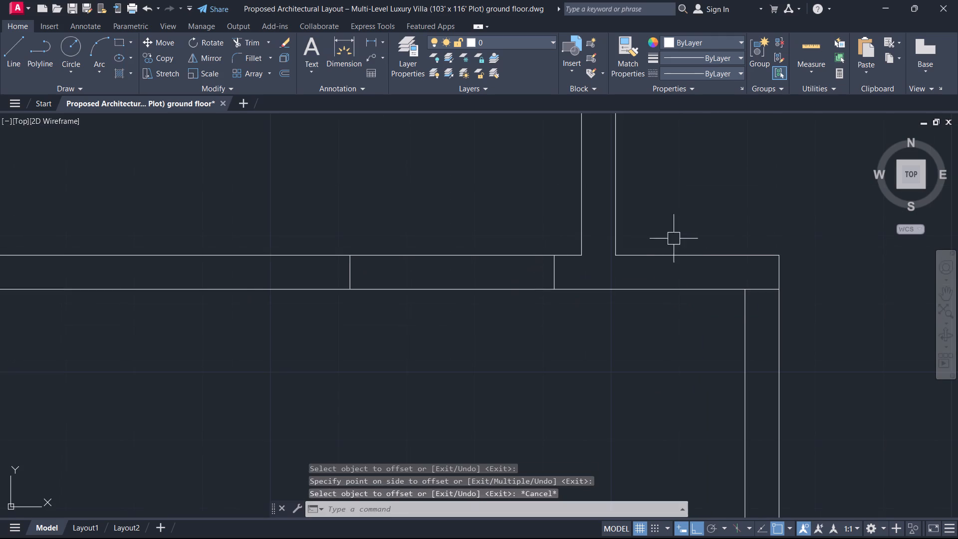
# Cut the 2'6" door opening by trimming both lines of the small room's upper wall between the jambs.
pyautogui.moveTo(645, 237); pyautogui.dragTo(732, 224, button='middle')
pyautogui.press('t')
pyautogui.press('r')
pyautogui.press('space')
pyautogui.moveTo(564, 286); pyautogui.dragTo(573, 273)
pyautogui.click(589, 209)
pyautogui.click(582, 274)
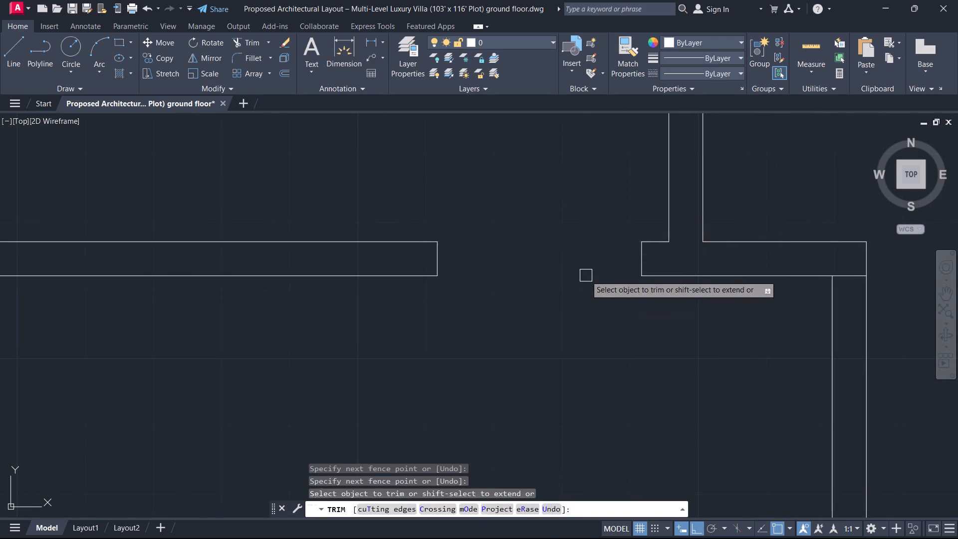
pyautogui.press('Escape')
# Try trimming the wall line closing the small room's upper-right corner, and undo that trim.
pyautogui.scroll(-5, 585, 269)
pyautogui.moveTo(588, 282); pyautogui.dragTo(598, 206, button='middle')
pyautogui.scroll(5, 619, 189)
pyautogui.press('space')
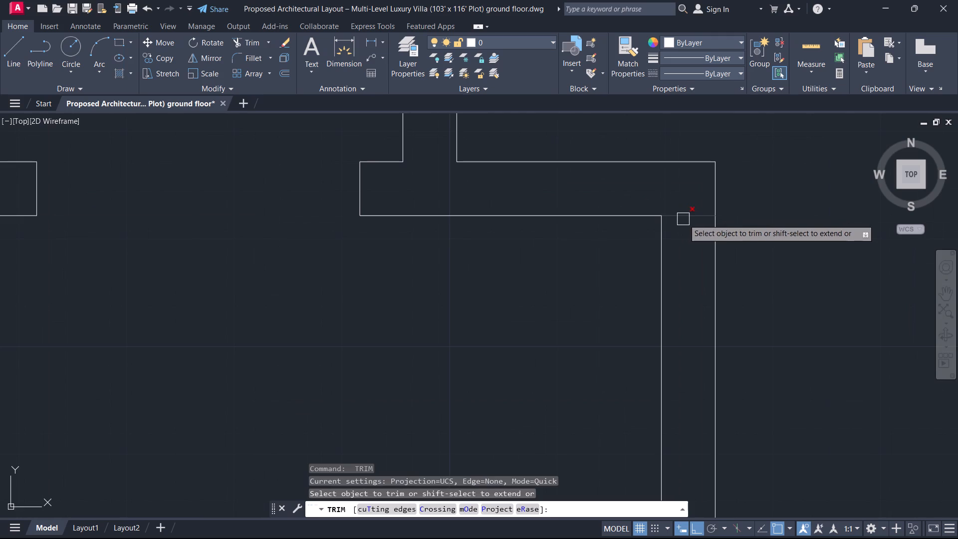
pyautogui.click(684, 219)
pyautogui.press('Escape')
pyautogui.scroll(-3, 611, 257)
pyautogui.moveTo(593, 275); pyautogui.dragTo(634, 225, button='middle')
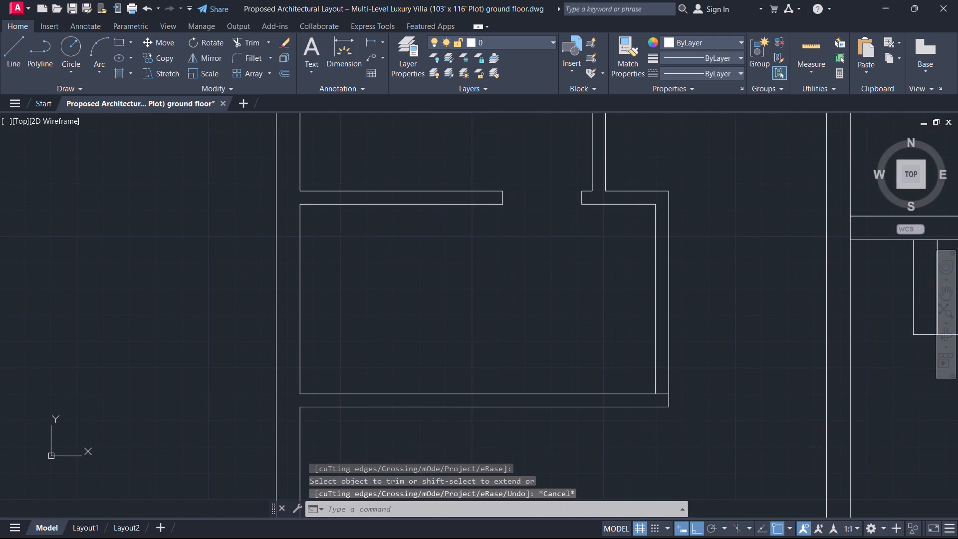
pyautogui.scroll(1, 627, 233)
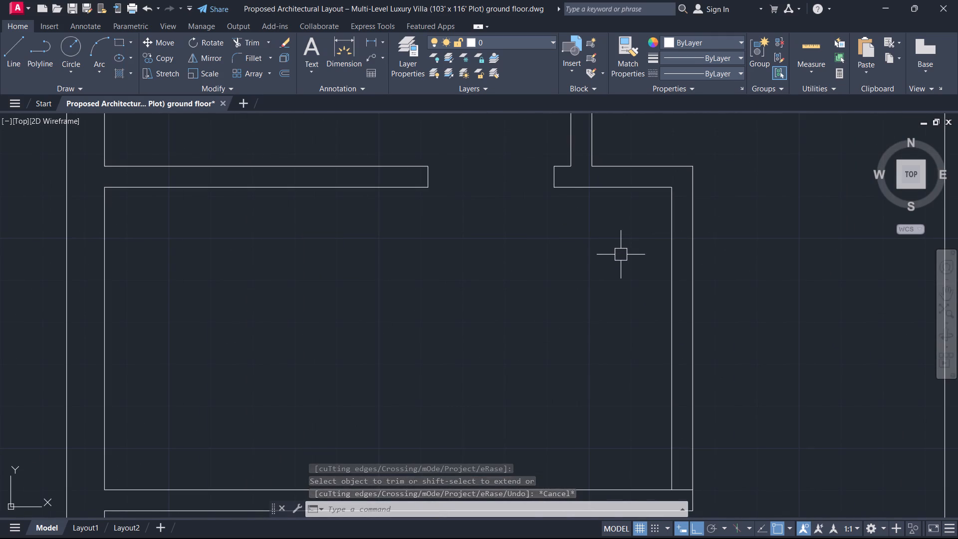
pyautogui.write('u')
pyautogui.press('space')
# Offset the lower line of the small room's upper wall 4" down, across the room's right wall.
pyautogui.moveTo(664, 213); pyautogui.dragTo(623, 227, button='middle')
pyautogui.scroll(2, 664, 212)
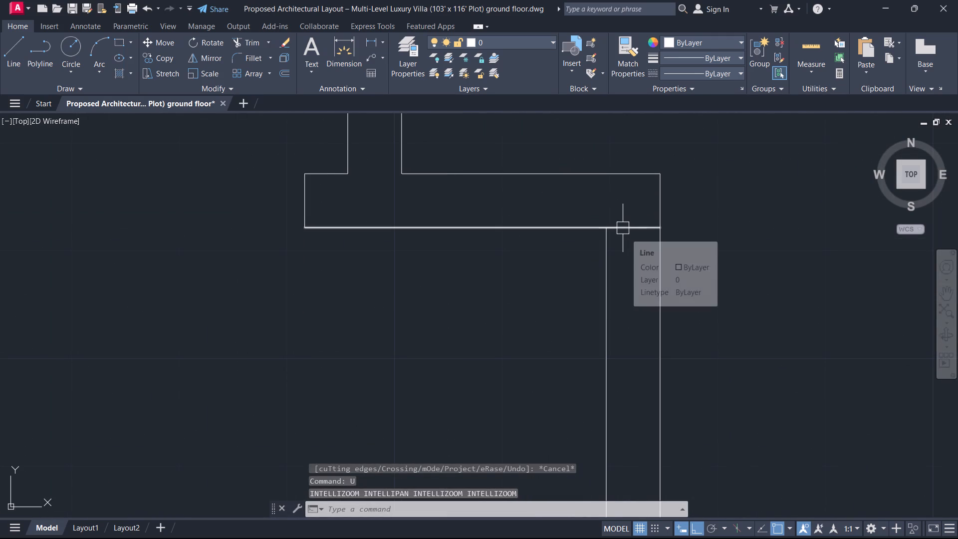
pyautogui.write('o 4')
pyautogui.press('Return')
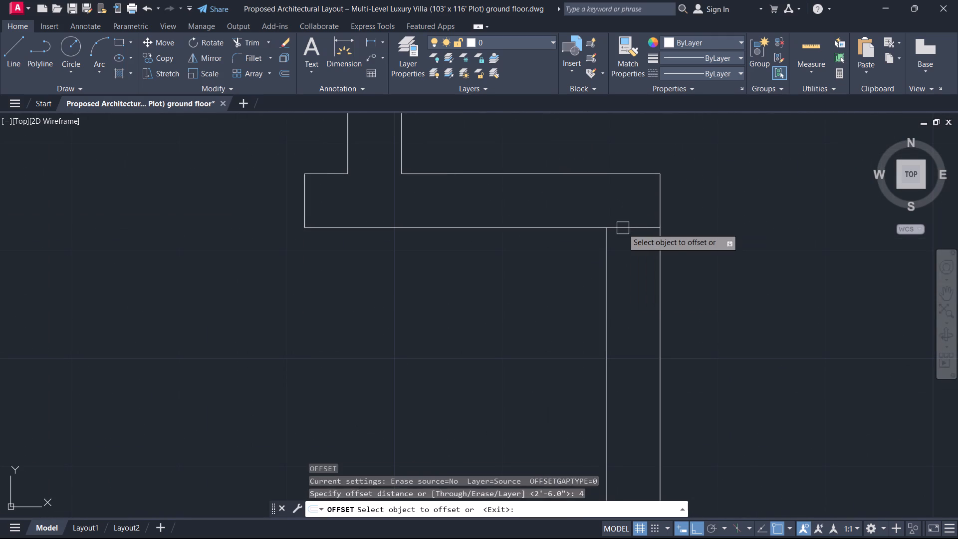
pyautogui.click(623, 228)
pyautogui.click(633, 261)
pyautogui.press('Escape')
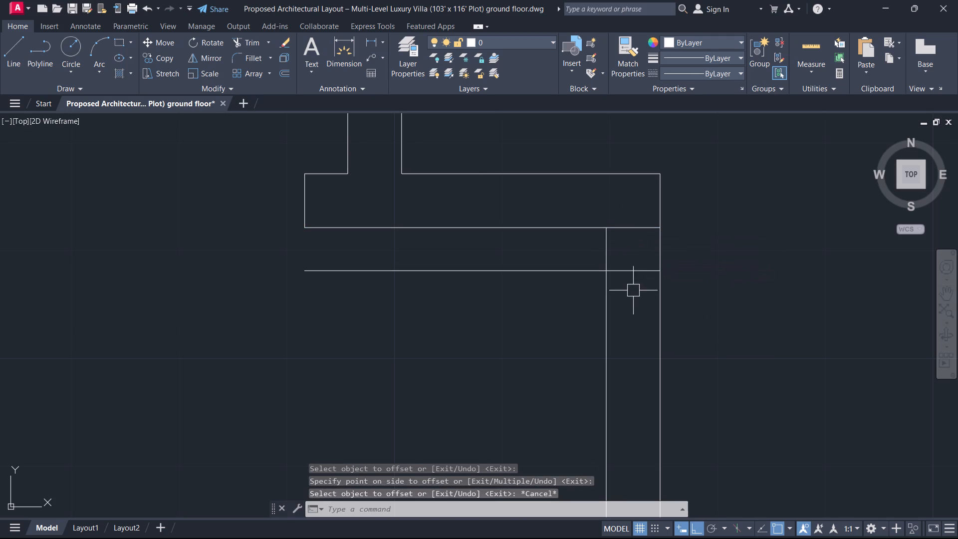
# Trim the offset line to a jamb within the small room's right wall, and remove the wall-line segment crossing the upper-right corner.
pyautogui.press('t')
pyautogui.press('r')
pyautogui.press('space')
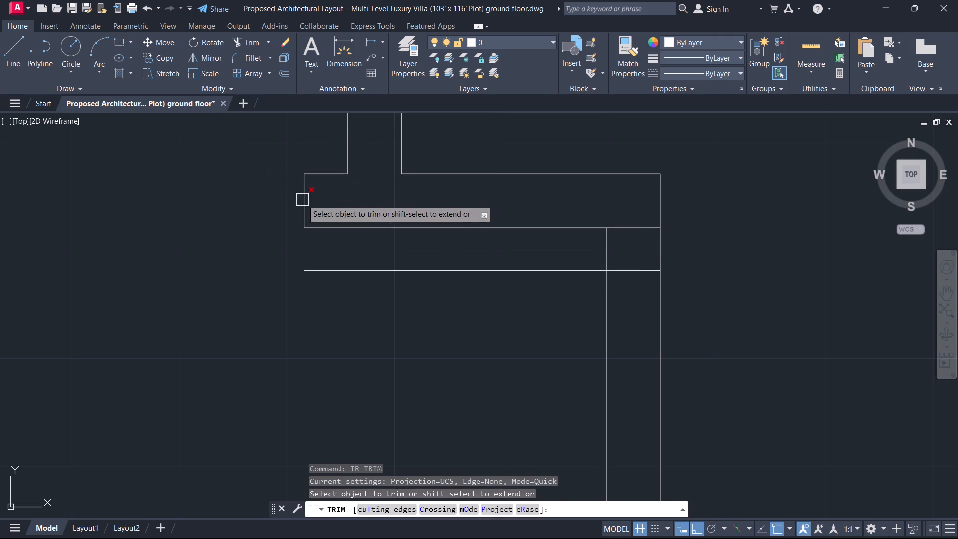
pyautogui.moveTo(511, 304); pyautogui.dragTo(520, 292)
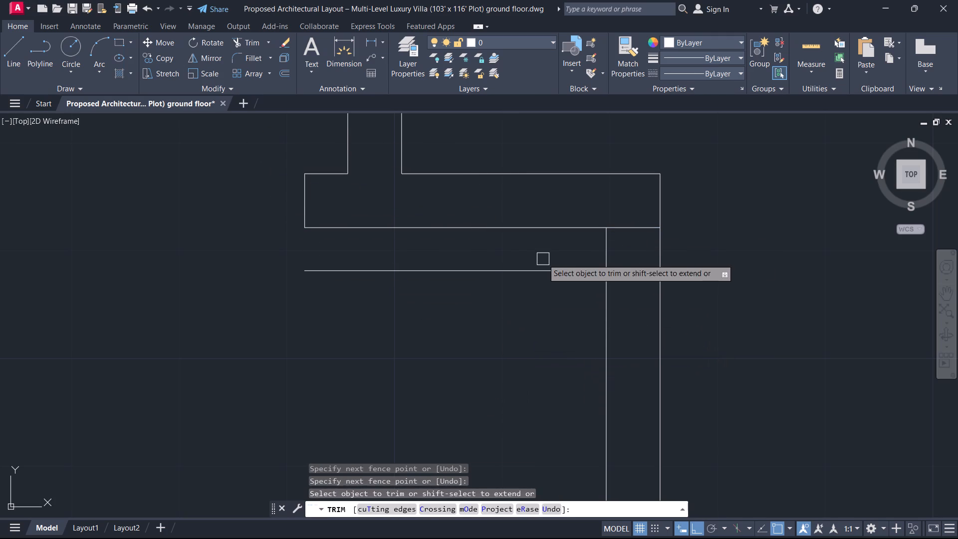
pyautogui.click(543, 259)
pyautogui.click(521, 292)
pyautogui.click(636, 223)
pyautogui.press('Escape')
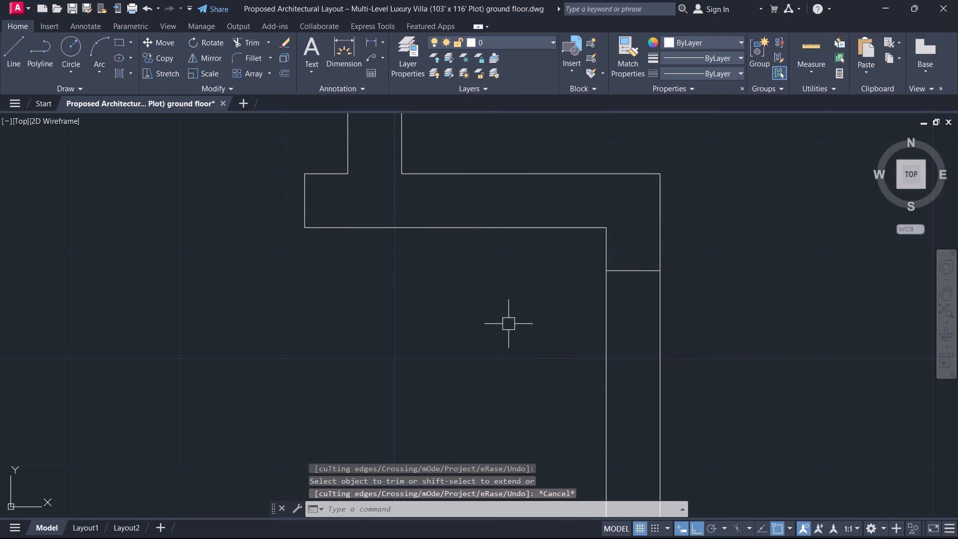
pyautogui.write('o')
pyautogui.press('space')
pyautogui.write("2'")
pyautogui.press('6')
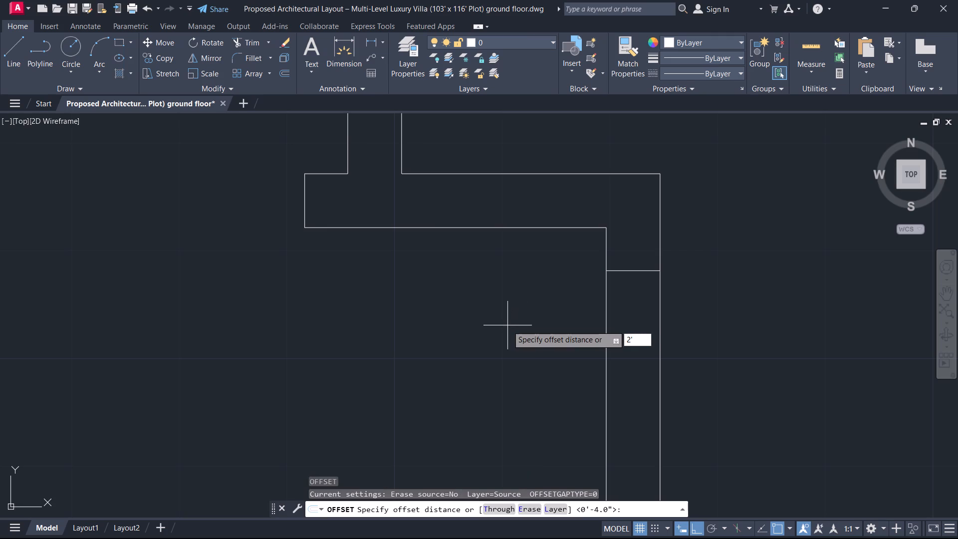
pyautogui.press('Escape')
# Offset the jamb line in the small room's right wall 3' down.
pyautogui.write('o 3')
pyautogui.press("'")
pyautogui.press('Return')
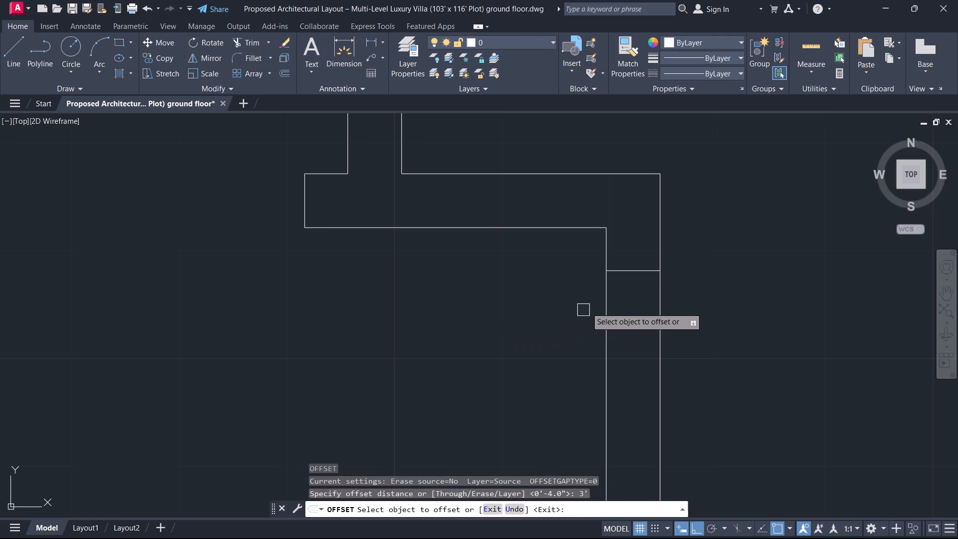
pyautogui.click(635, 266)
pyautogui.click(629, 304)
pyautogui.scroll(-1, 634, 291)
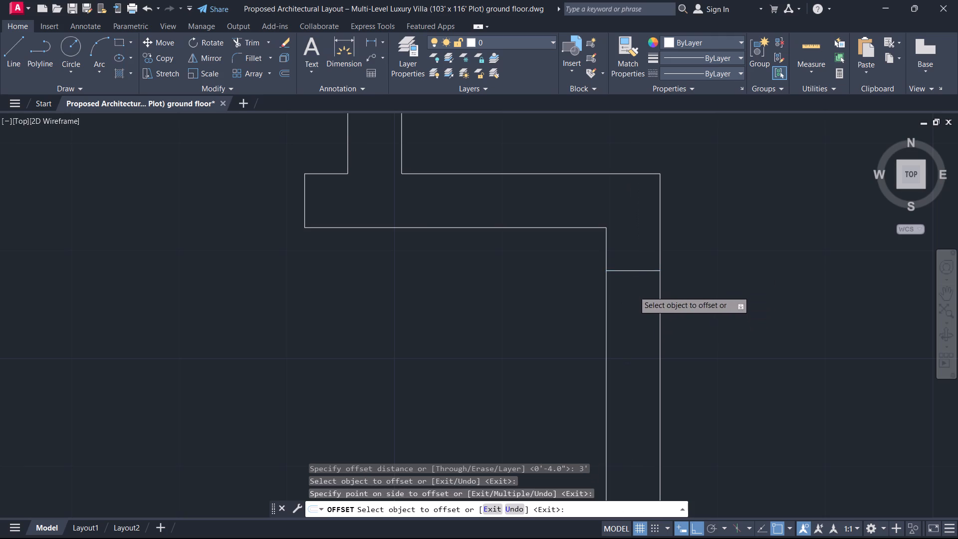
pyautogui.scroll(-1, 634, 291)
pyautogui.moveTo(632, 291); pyautogui.dragTo(683, 237, button='middle')
pyautogui.press('Escape')
# Cut the 3' door opening by trimming both lines of the small room's right wall between the jambs.
pyautogui.write('tr')
pyautogui.press('space')
pyautogui.click(712, 276)
pyautogui.click(586, 294)
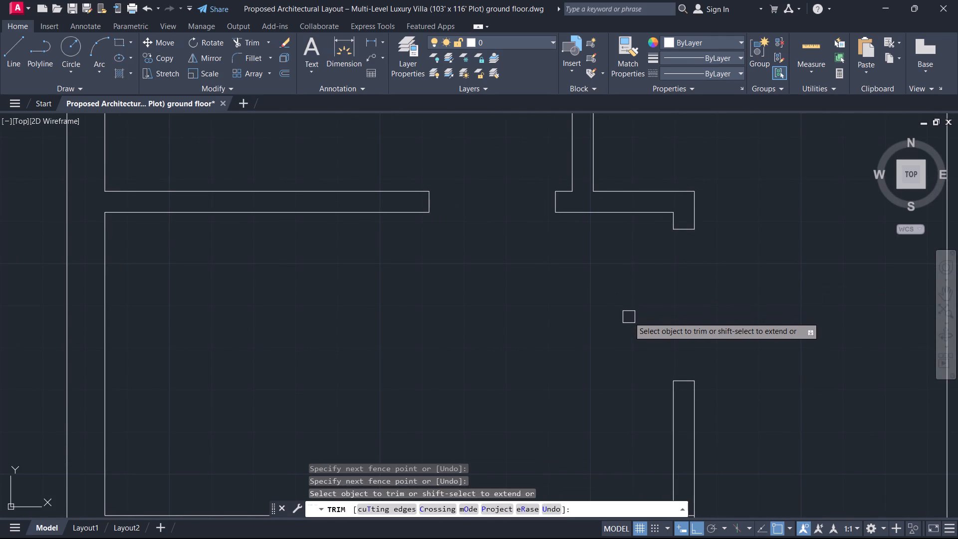
pyautogui.press('Escape')
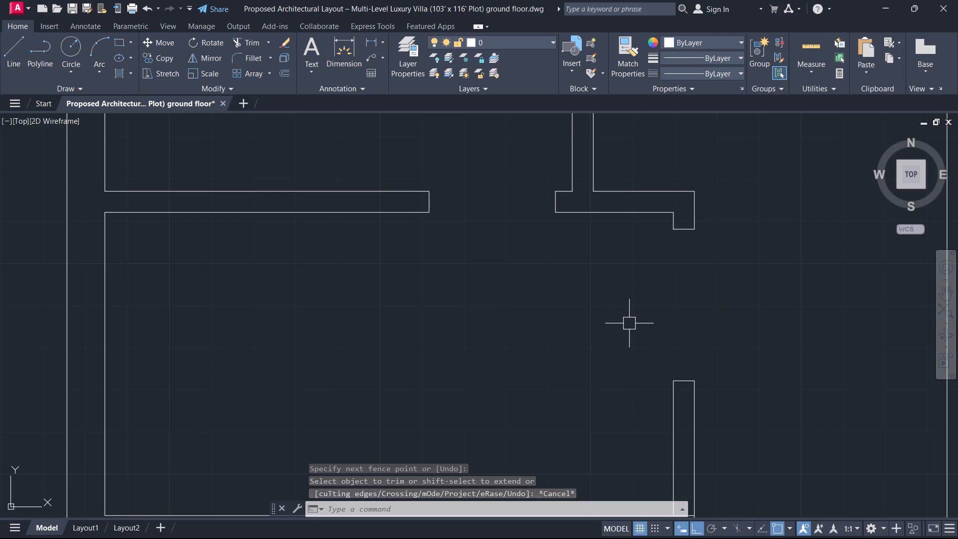
# Trim the line segment crossing the small room's lower-right wall corner so the two walls join cleanly.
pyautogui.scroll(-2, 644, 318)
pyautogui.moveTo(648, 268); pyautogui.dragTo(695, 216, button='middle')
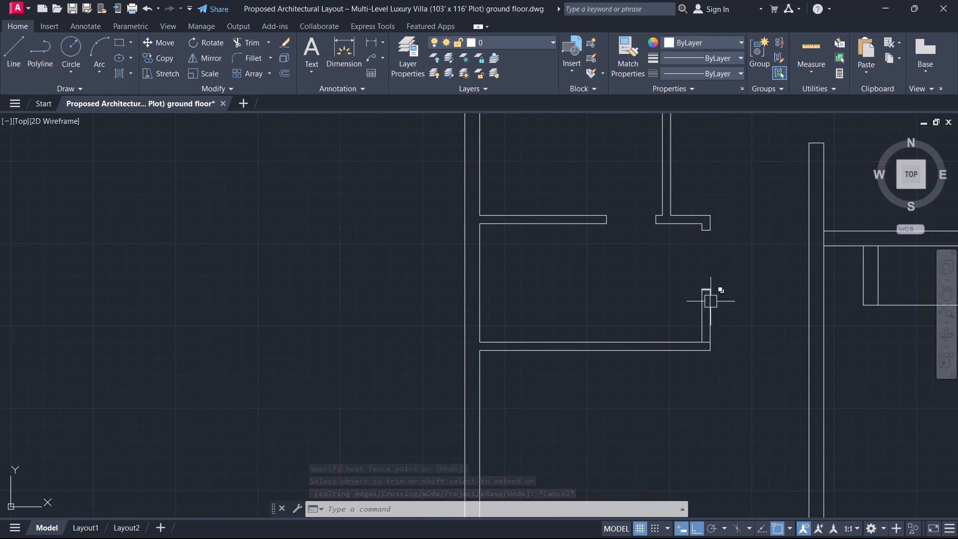
pyautogui.scroll(2, 696, 385)
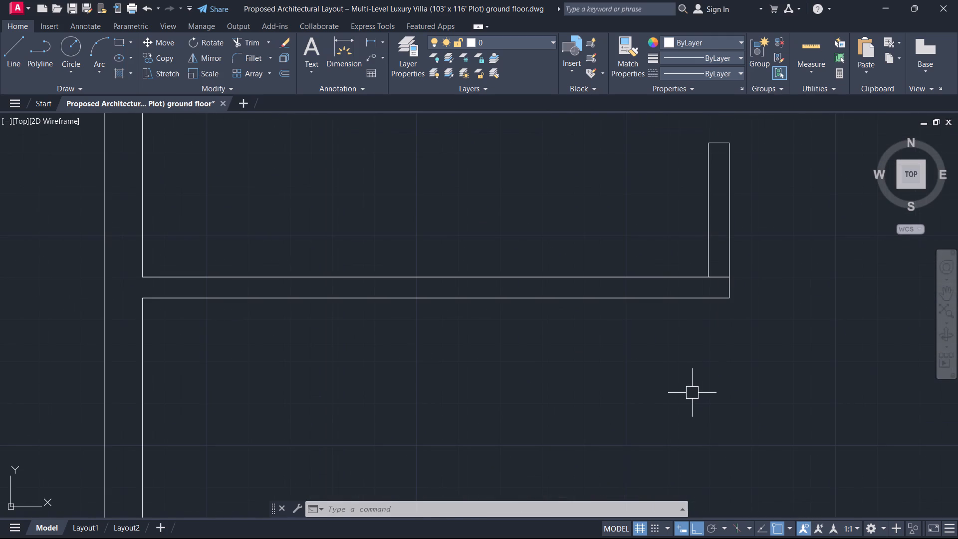
pyautogui.scroll(2, 720, 367)
pyautogui.moveTo(693, 224); pyautogui.dragTo(673, 310, button='middle')
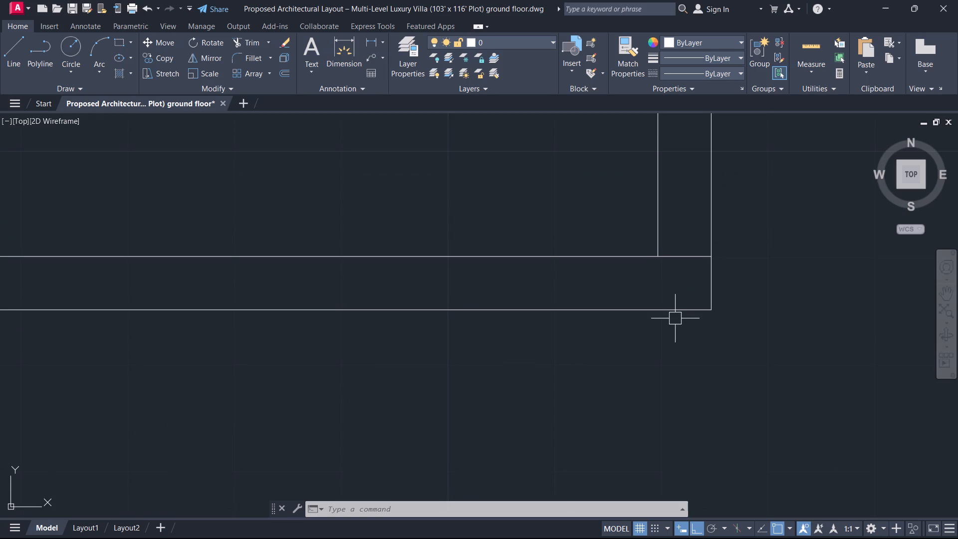
pyautogui.write('tr')
pyautogui.press('space')
pyautogui.moveTo(687, 284); pyautogui.dragTo(684, 274)
pyautogui.click(682, 250)
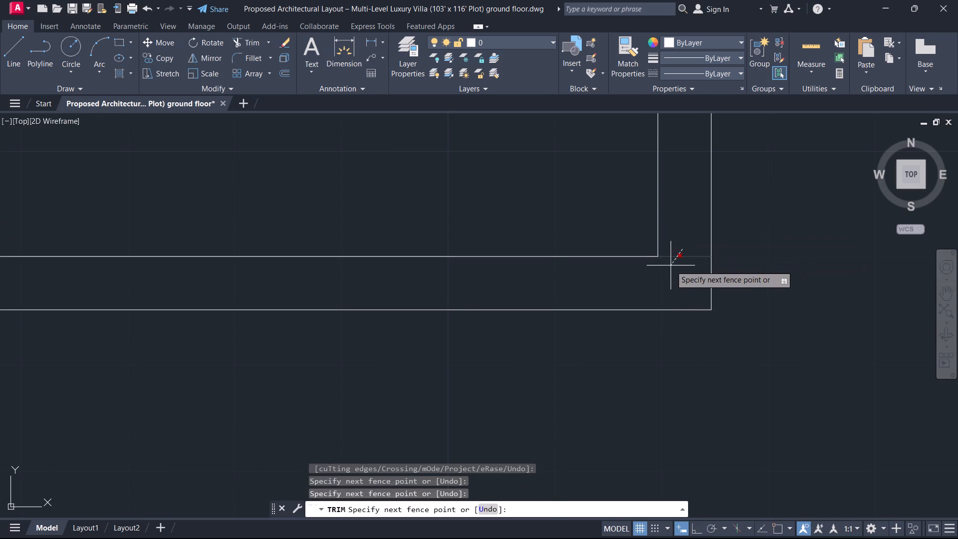
pyautogui.click(670, 268)
pyautogui.press('Escape')
# Extend the inner bottom wall line of the large room above the small rooms across its right wall.
pyautogui.scroll(-4, 634, 289)
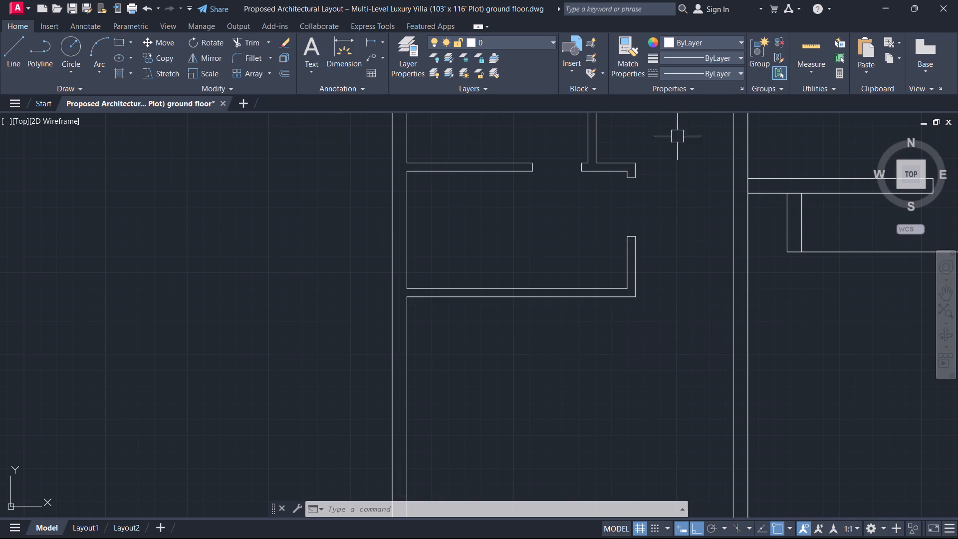
pyautogui.scroll(-2, 549, 312)
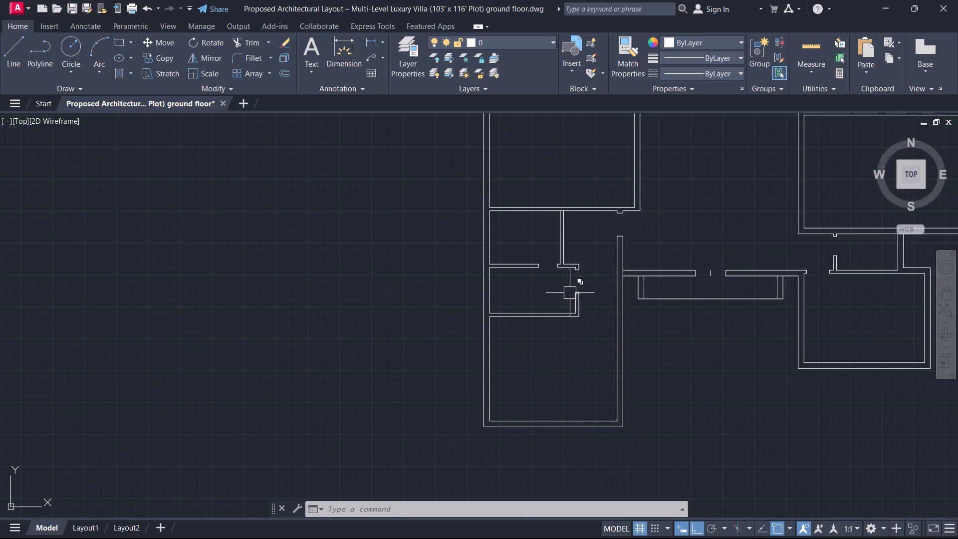
pyautogui.moveTo(573, 293); pyautogui.dragTo(625, 177, button='middle')
pyautogui.scroll(-1, 631, 202)
pyautogui.moveTo(644, 225); pyautogui.dragTo(627, 260, button='middle')
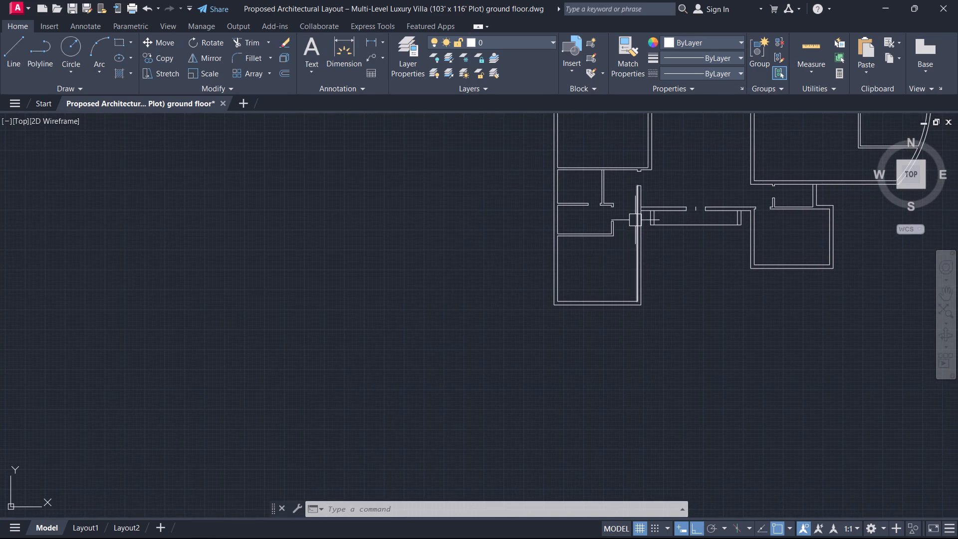
pyautogui.scroll(1, 639, 227)
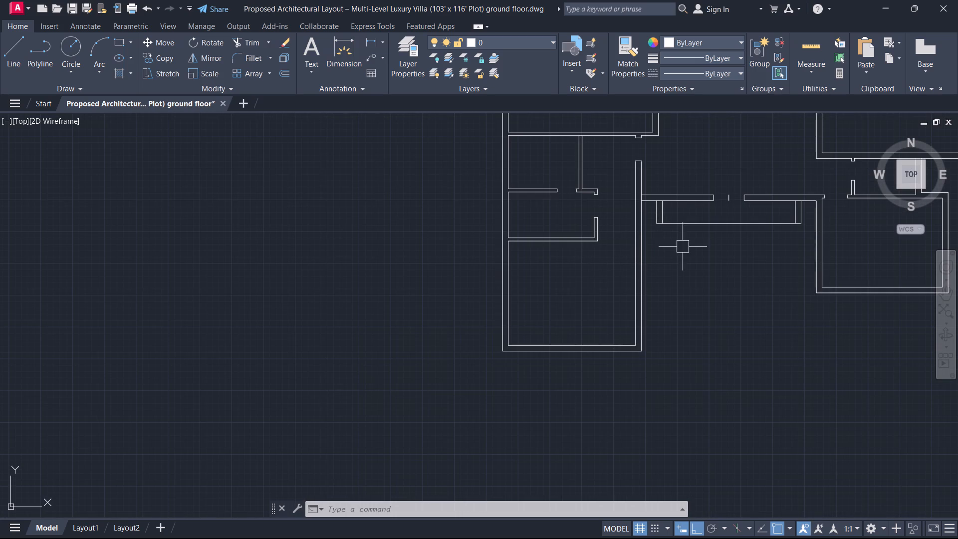
pyautogui.moveTo(617, 231); pyautogui.dragTo(635, 399, button='middle')
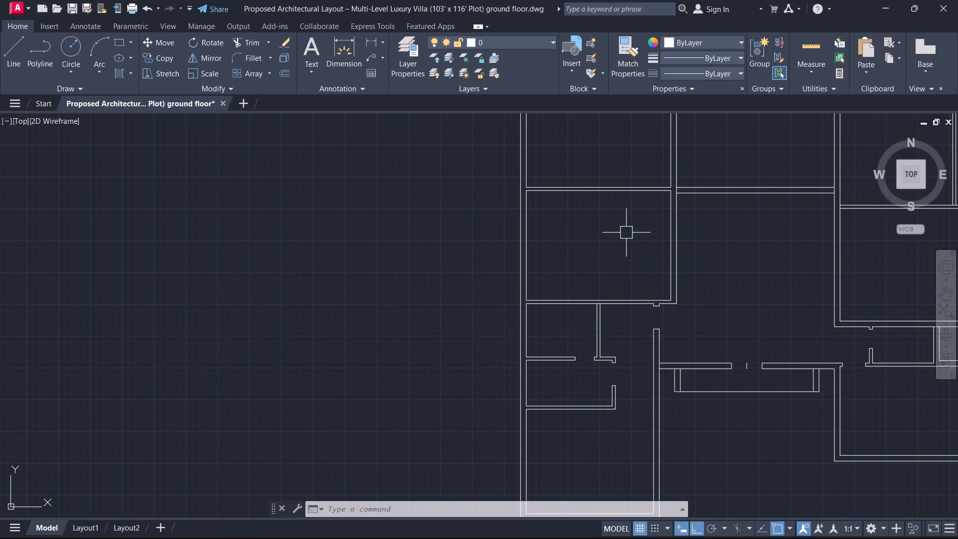
pyautogui.moveTo(625, 255); pyautogui.dragTo(600, 316, button='middle')
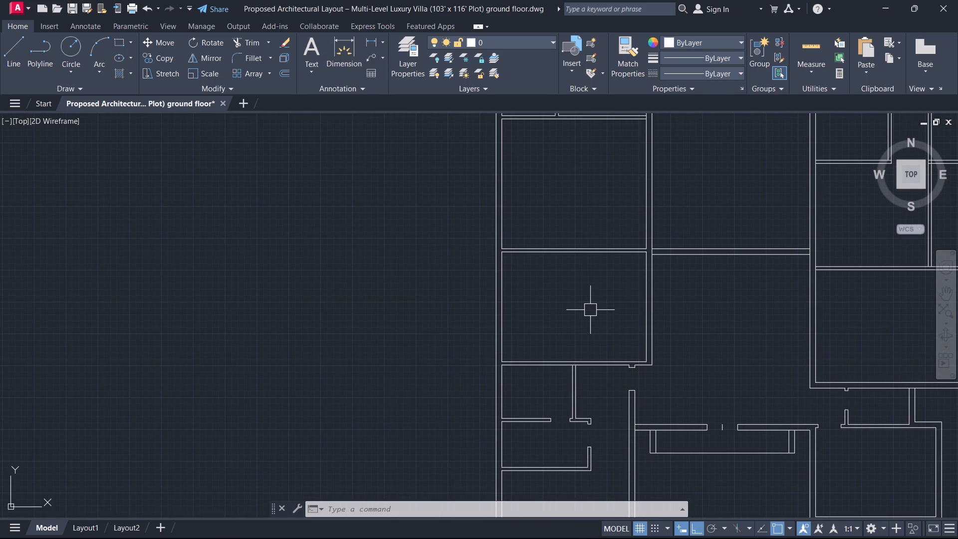
pyautogui.scroll(1, 669, 329)
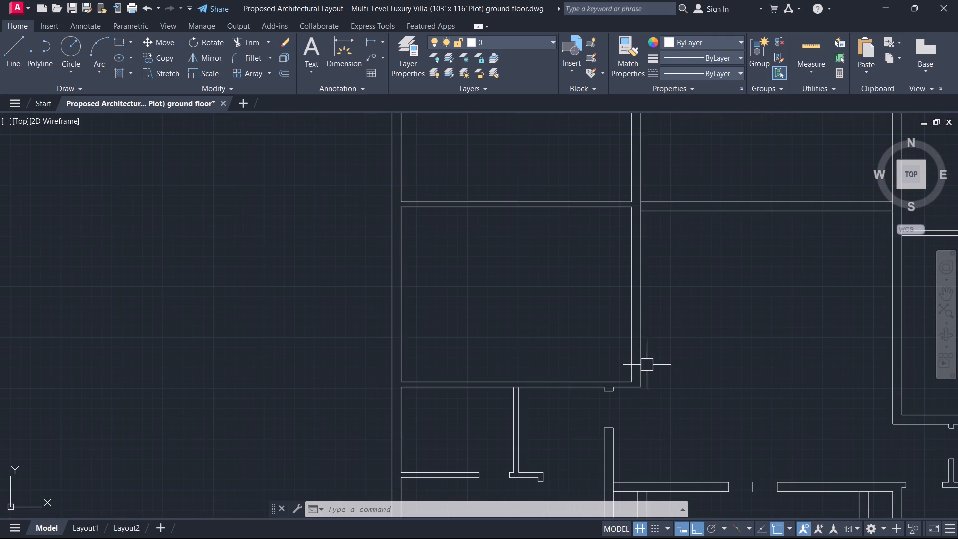
pyautogui.press('r')
pyautogui.press('Escape')
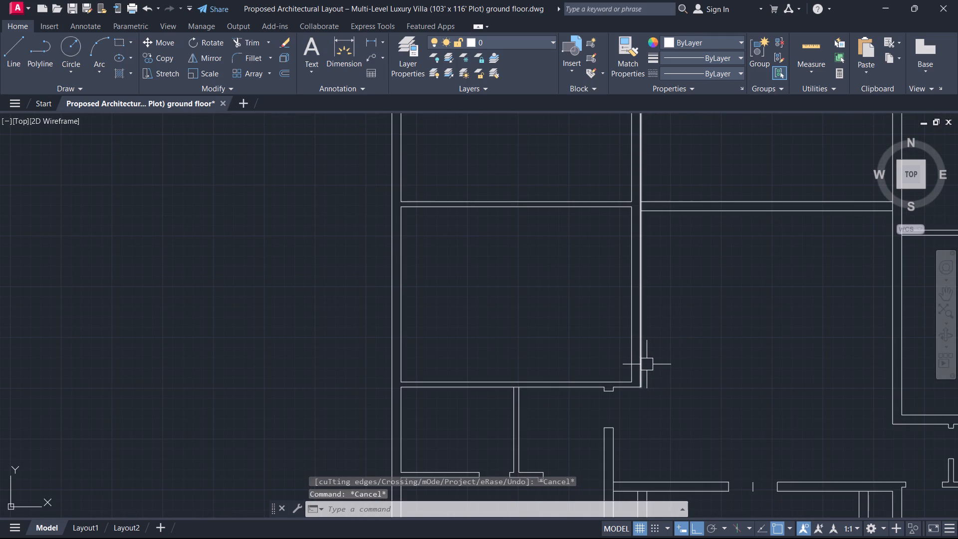
pyautogui.press('e')
pyautogui.press('x')
pyautogui.press('space')
pyautogui.click(623, 378)
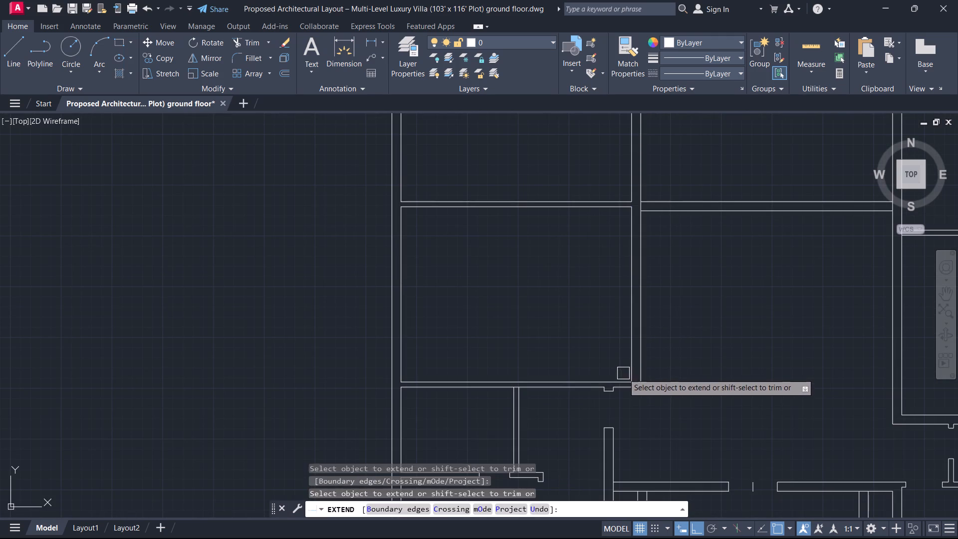
pyautogui.press('Escape')
# Offset the extended bottom wall line of the large room 4" up.
pyautogui.write('o')
pyautogui.press('space')
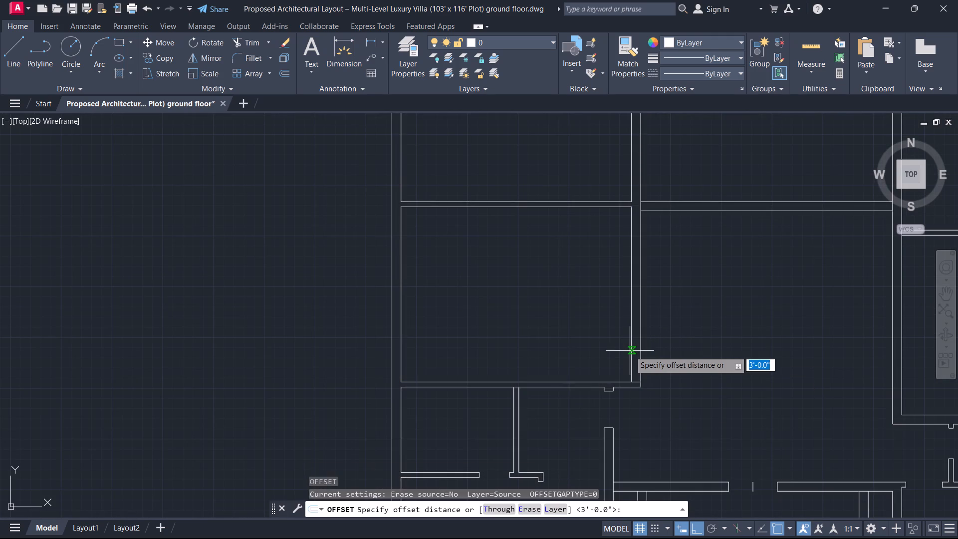
pyautogui.press('4')
pyautogui.press('Return')
pyautogui.scroll(1, 647, 367)
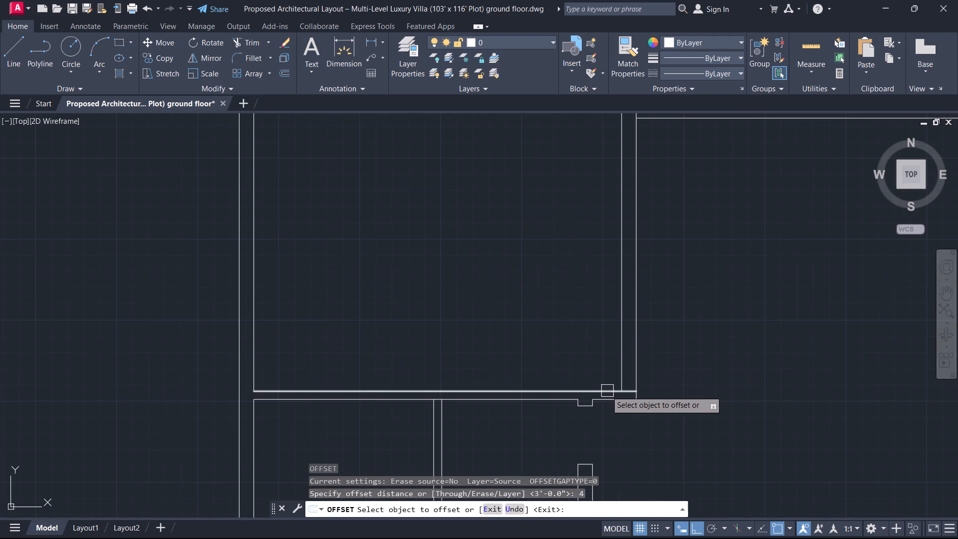
pyautogui.click(602, 387)
pyautogui.click(596, 360)
pyautogui.press('Escape')
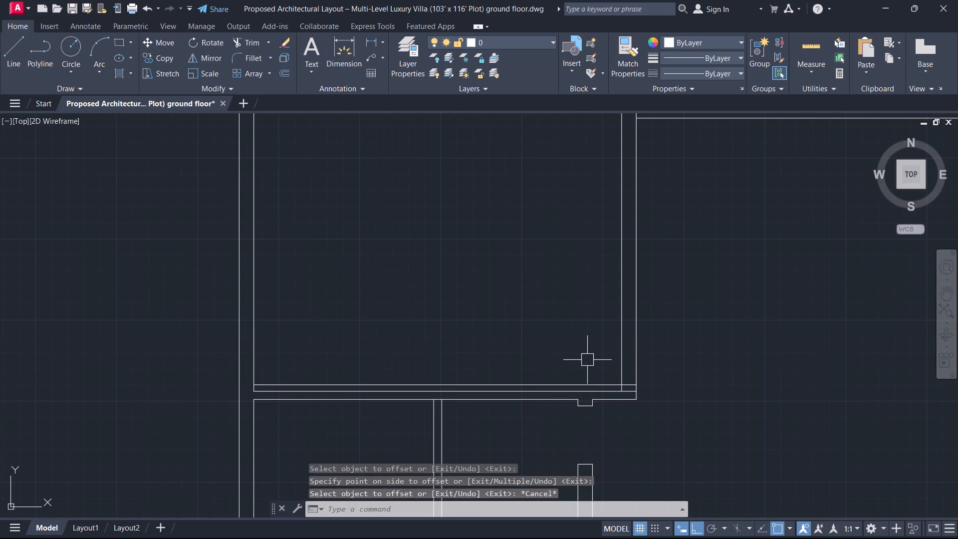
# Trim the offset line to a jamb within the large room's right wall and clear the line crossing the wall corner.
pyautogui.write('tr')
pyautogui.press('space')
pyautogui.scroll(1, 574, 381)
pyautogui.click(575, 383)
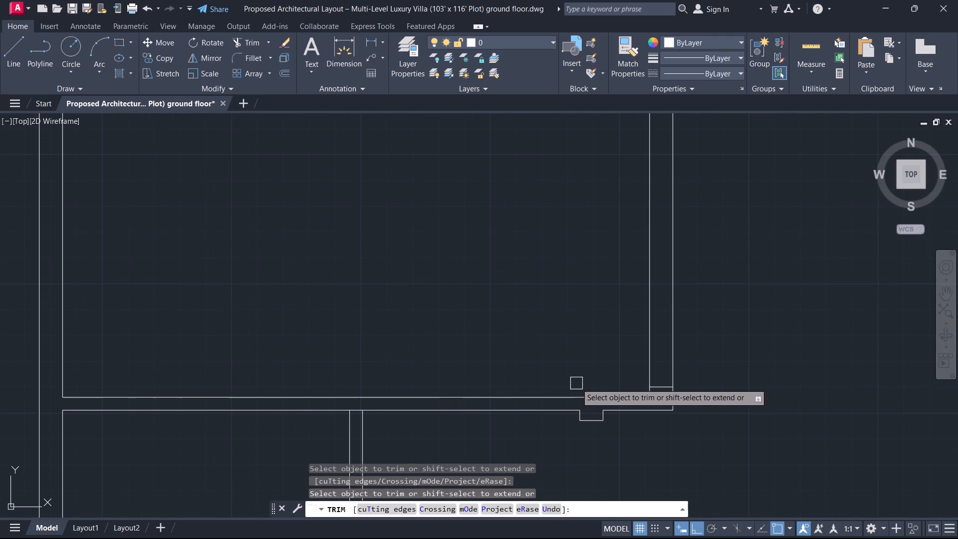
pyautogui.press('Escape')
pyautogui.press('space')
pyautogui.scroll(1, 666, 397)
pyautogui.click(661, 393)
pyautogui.press('Escape')
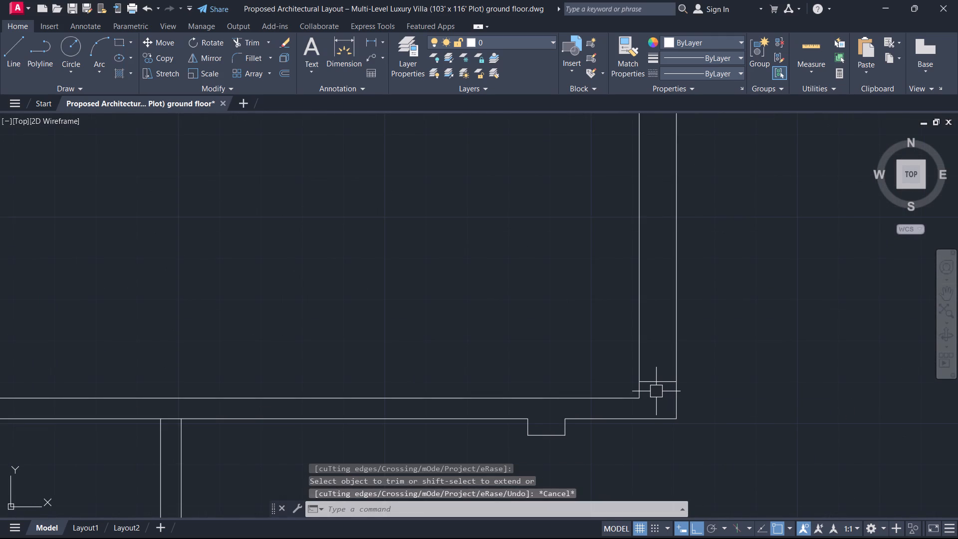
# Offset the jamb line in the large room's right wall 3' up.
pyautogui.write('o')
pyautogui.press('space')
pyautogui.write("3'")
pyautogui.press('Return')
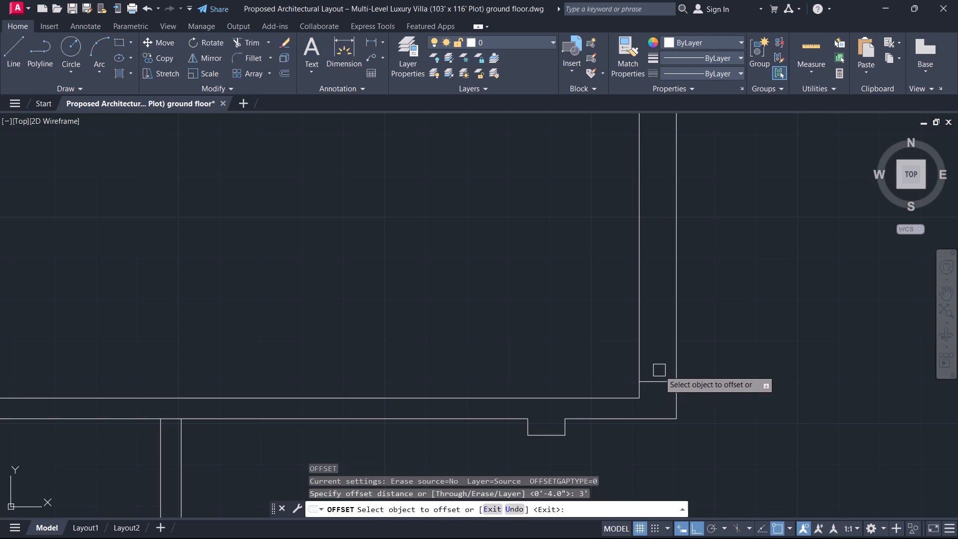
pyautogui.click(661, 379)
pyautogui.click(655, 347)
pyautogui.press('Escape')
# Cut the 3' door opening by trimming both lines of the large room's right wall between the jambs.
pyautogui.write('tr')
pyautogui.press('space')
pyautogui.click(699, 334)
pyautogui.click(582, 353)
pyautogui.press('Escape')
# Offset the left face of the central hall's right wall 4' to the left, across the hall's horizontal dividing wall.
pyautogui.scroll(-2, 586, 303)
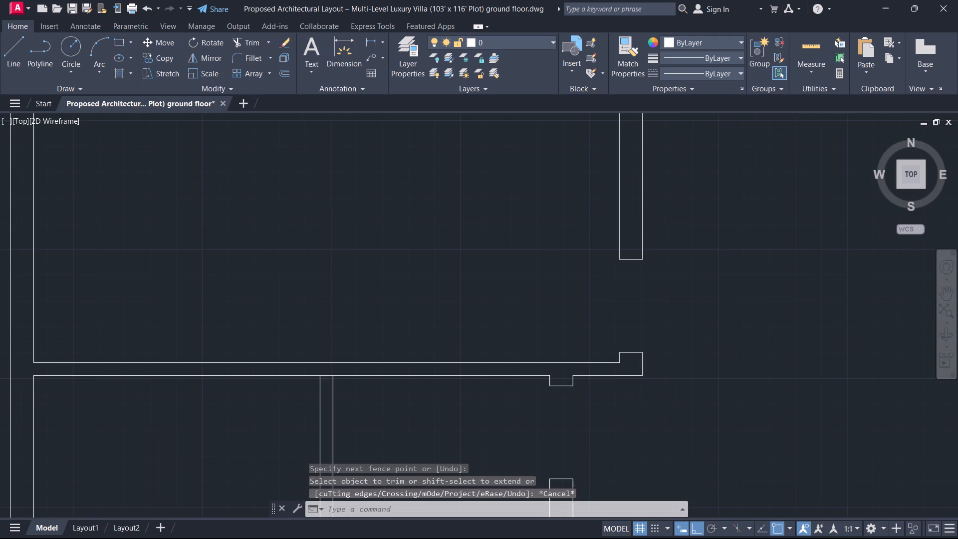
pyautogui.scroll(-3, 584, 302)
pyautogui.scroll(1, 575, 279)
pyautogui.moveTo(574, 277); pyautogui.dragTo(572, 301, button='middle')
pyautogui.moveTo(660, 272); pyautogui.dragTo(560, 276, button='middle')
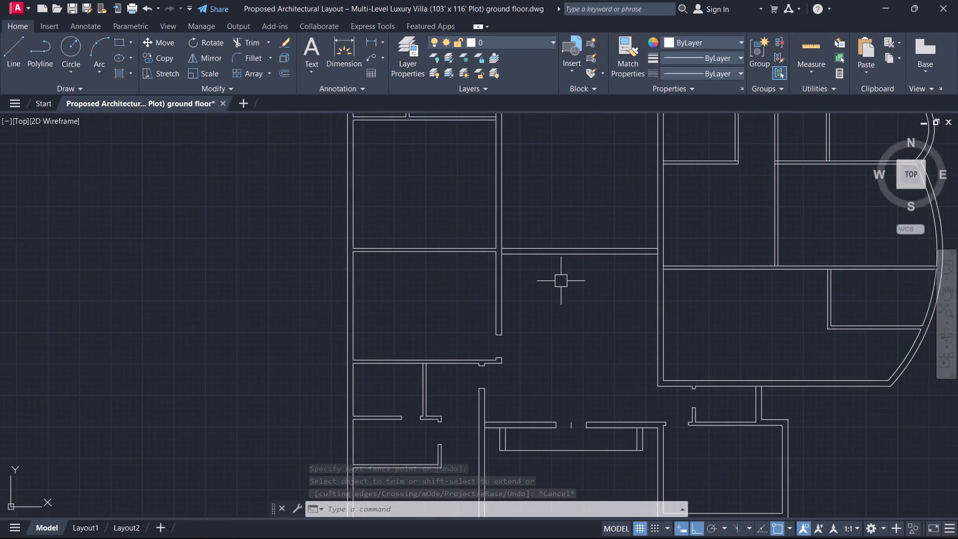
pyautogui.scroll(1, 631, 247)
pyautogui.write('o')
pyautogui.press('space')
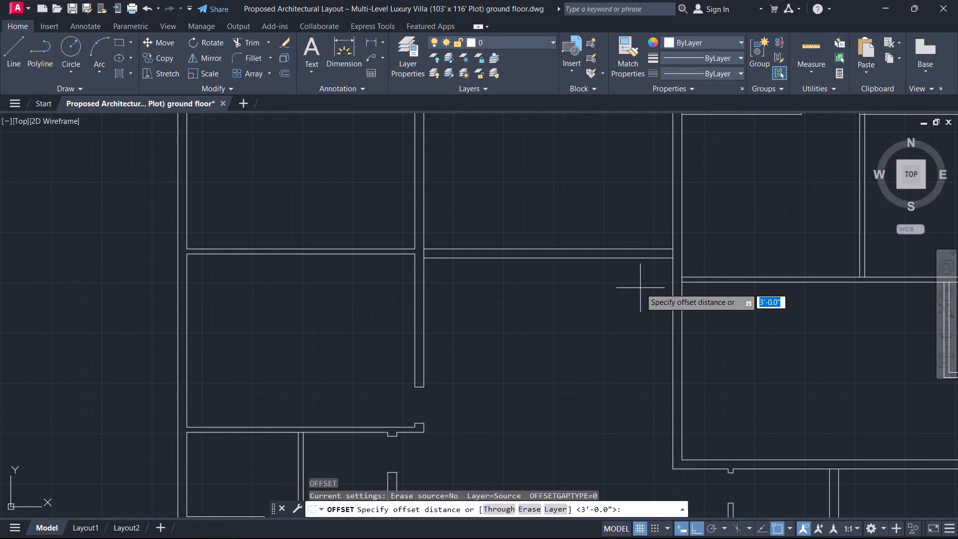
pyautogui.write("4'")
pyautogui.press('Return')
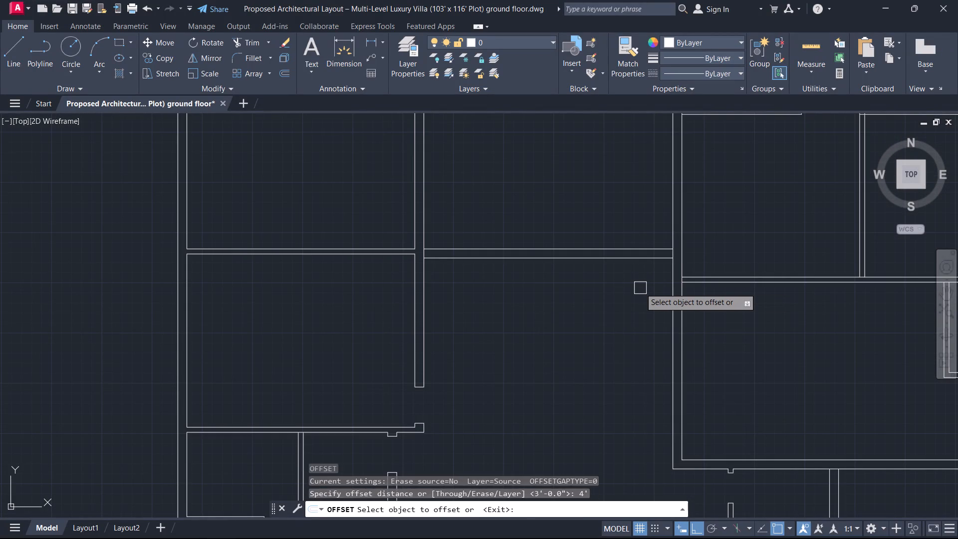
pyautogui.click(670, 294)
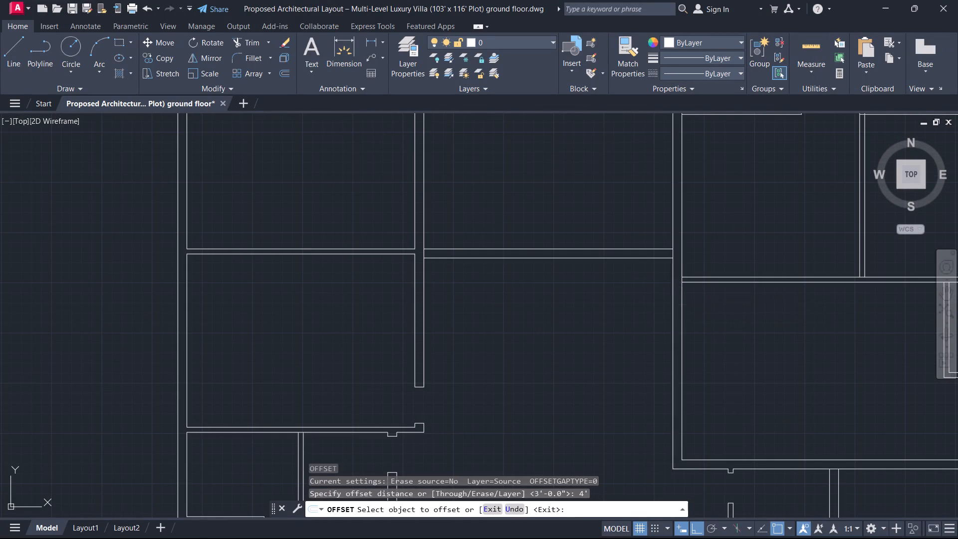
pyautogui.click(625, 296)
pyautogui.press('Escape')
# Cut the 4' opening at the right end of the hall's dividing wall and trim the offset line to a jamb.
pyautogui.write('tr')
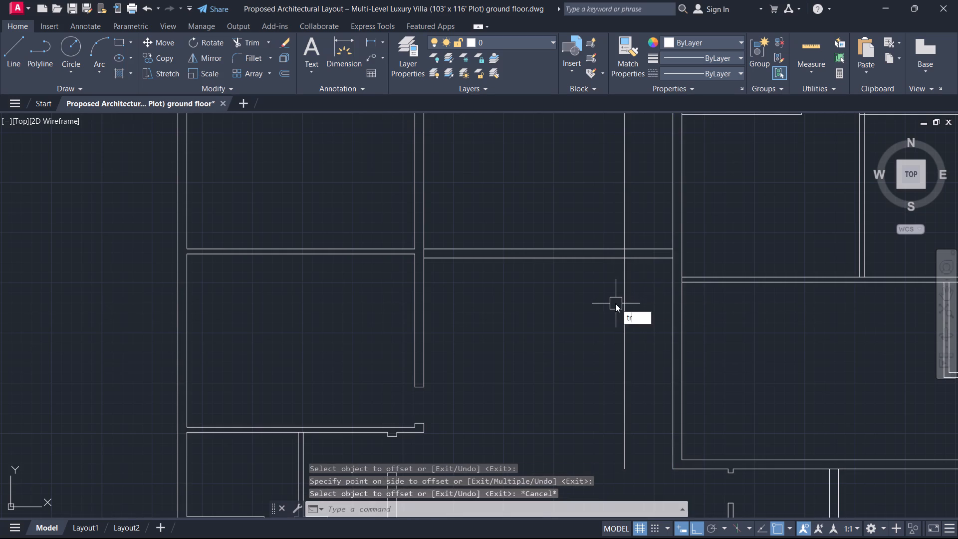
pyautogui.press('space')
pyautogui.moveTo(642, 297); pyautogui.dragTo(664, 224)
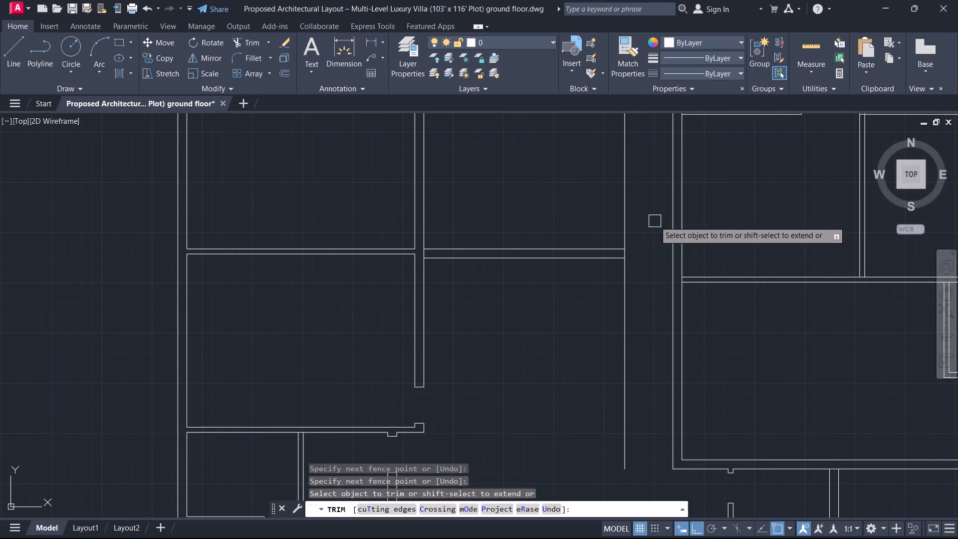
pyautogui.moveTo(653, 221); pyautogui.dragTo(570, 205)
pyautogui.moveTo(634, 268); pyautogui.dragTo(574, 303)
pyautogui.press('Escape')
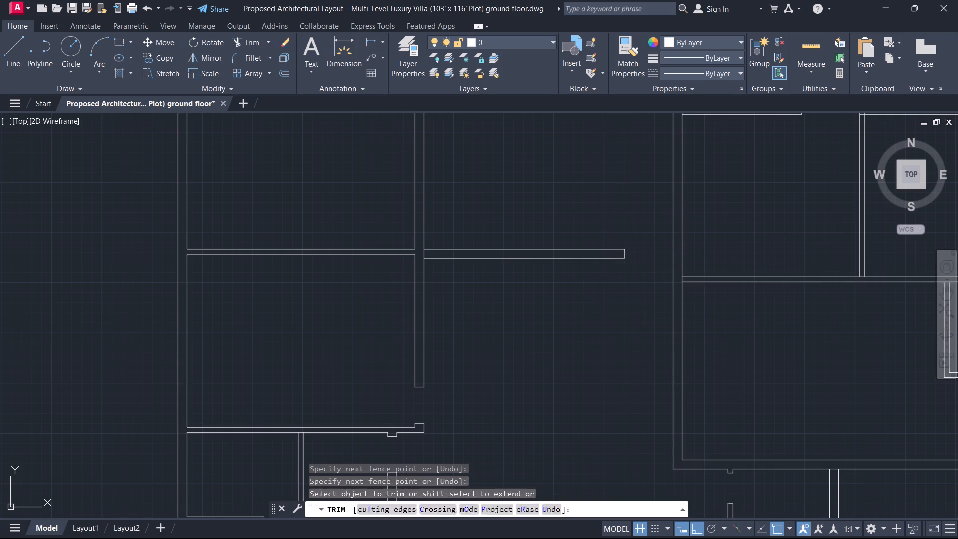
# Trim the hall's left wall line between the two dividing-wall lines to open the wall junction.
pyautogui.scroll(2, 463, 274)
pyautogui.press('space')
pyautogui.scroll(1, 372, 225)
pyautogui.click(372, 225)
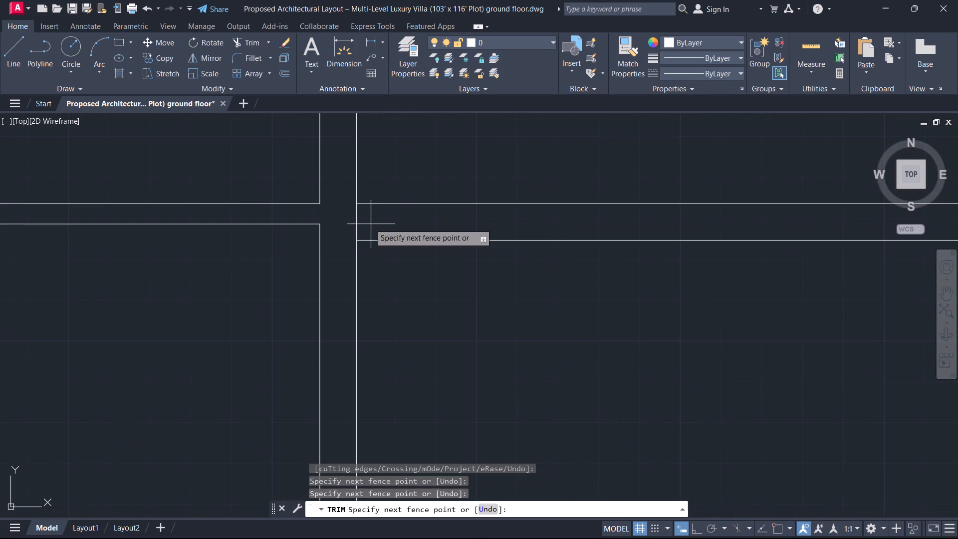
pyautogui.click(356, 219)
pyautogui.press('Escape')
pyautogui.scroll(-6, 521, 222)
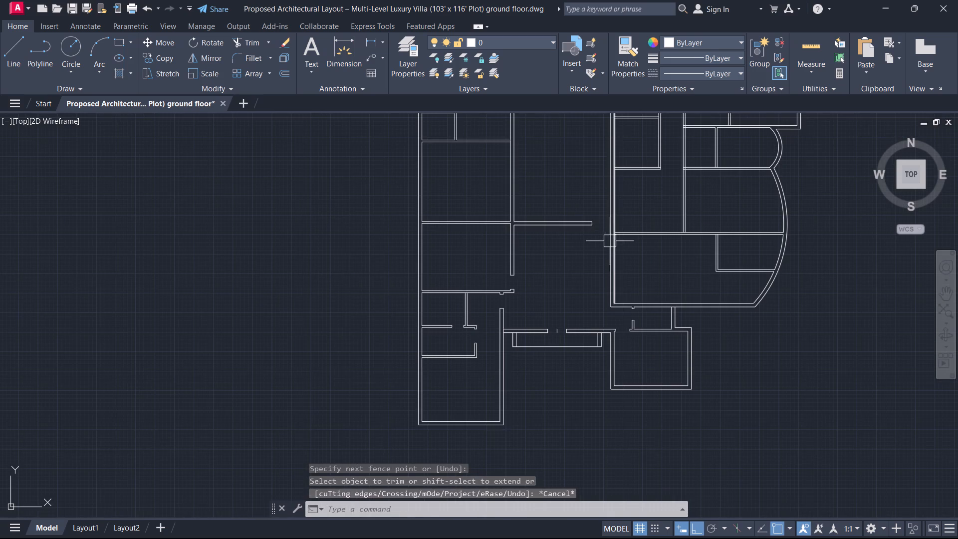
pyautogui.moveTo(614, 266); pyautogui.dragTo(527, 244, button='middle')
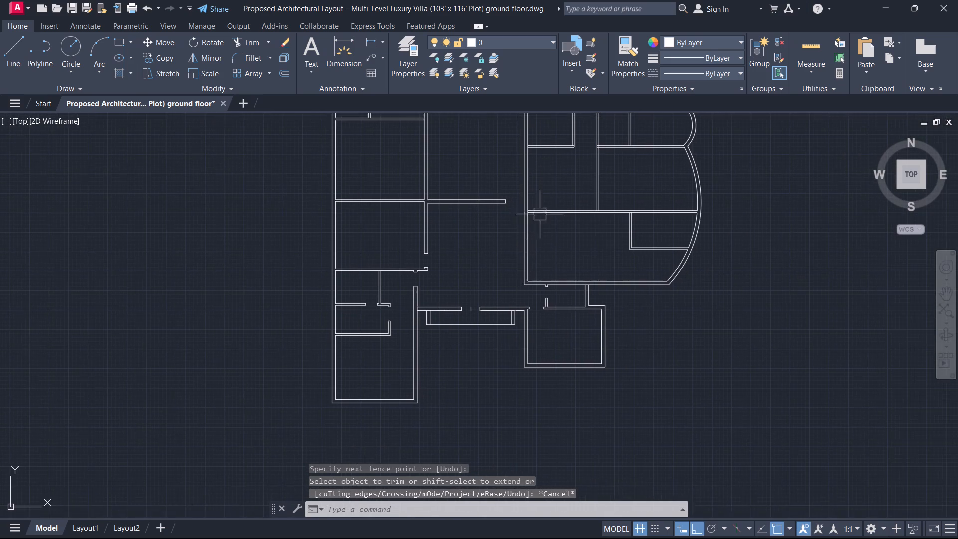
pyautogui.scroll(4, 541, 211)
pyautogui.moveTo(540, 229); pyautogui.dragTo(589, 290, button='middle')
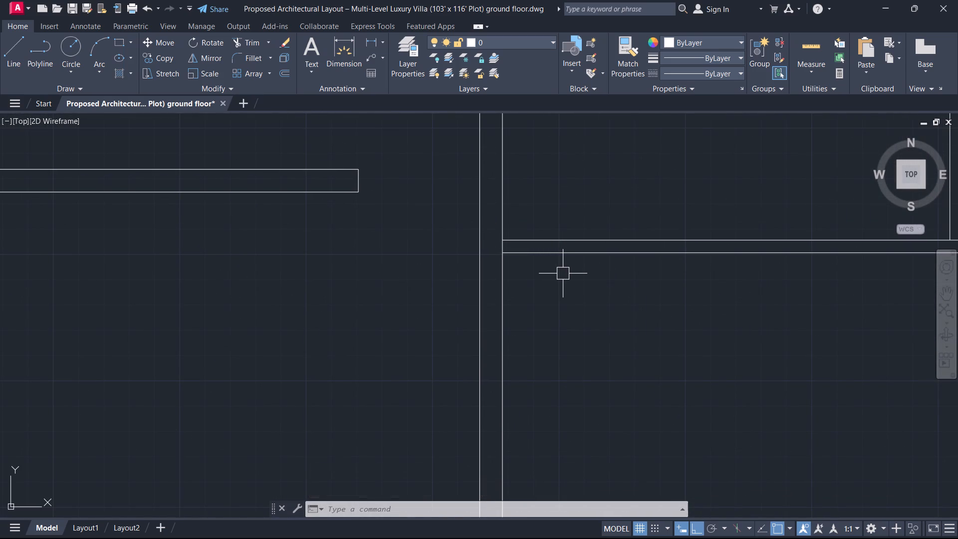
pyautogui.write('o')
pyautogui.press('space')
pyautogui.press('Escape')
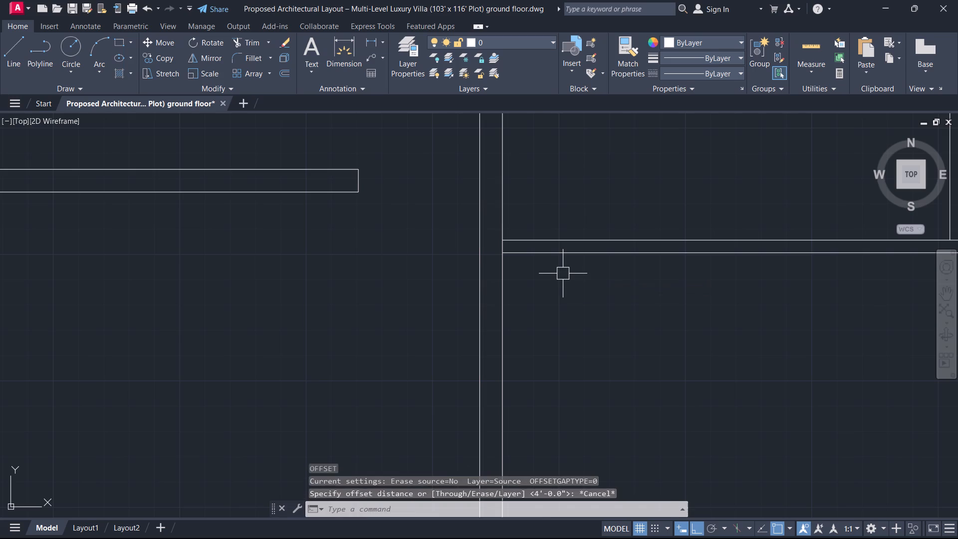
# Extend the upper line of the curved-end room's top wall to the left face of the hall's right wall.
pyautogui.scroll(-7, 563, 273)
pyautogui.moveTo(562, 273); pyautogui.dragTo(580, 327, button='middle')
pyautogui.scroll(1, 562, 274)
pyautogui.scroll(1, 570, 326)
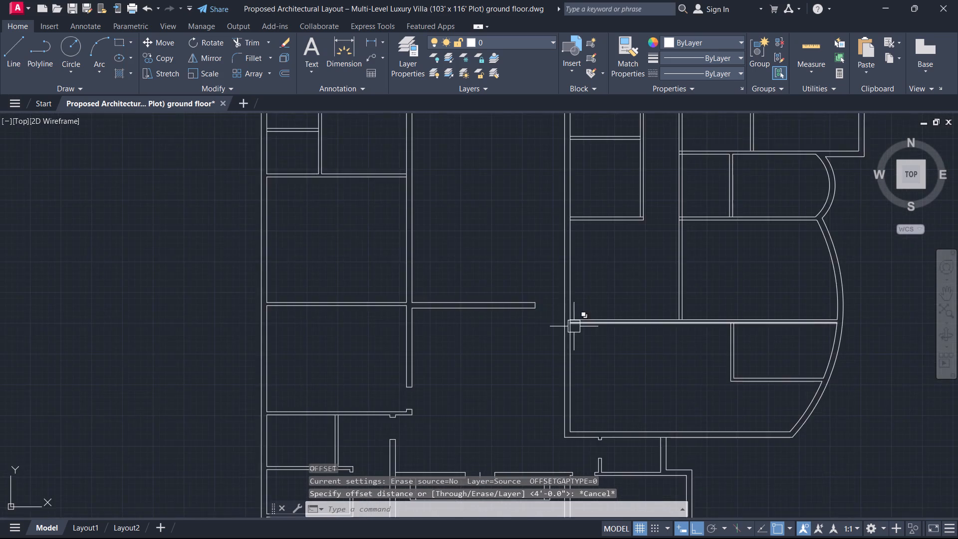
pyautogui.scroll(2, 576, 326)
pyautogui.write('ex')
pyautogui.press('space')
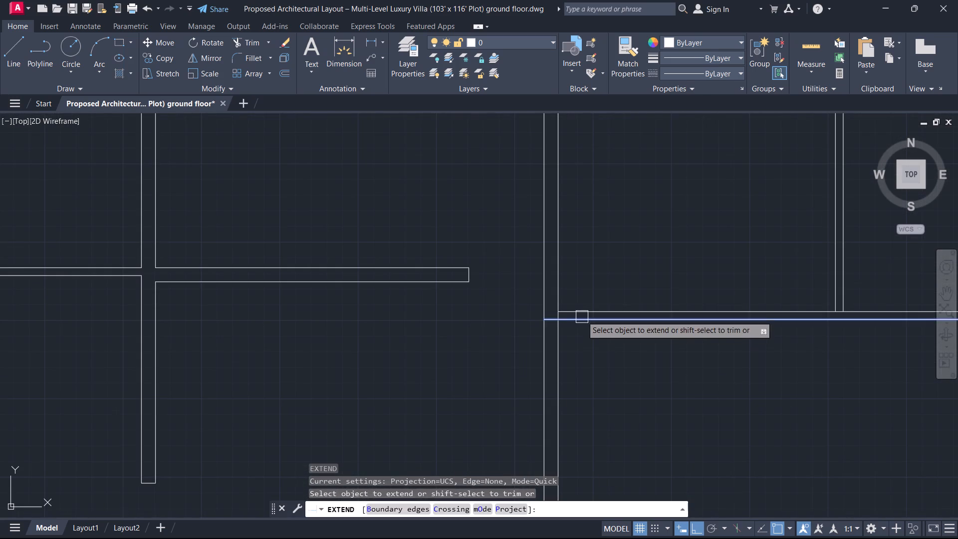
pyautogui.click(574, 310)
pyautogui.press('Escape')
# Extend the lower line of the small upper room's bottom wall to the left face of the hall's right wall.
pyautogui.scroll(-1, 581, 294)
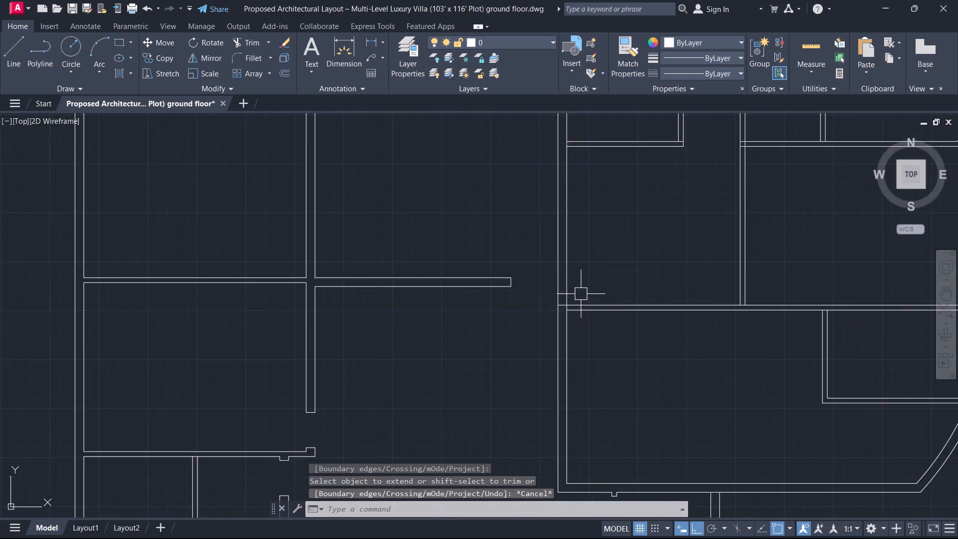
pyautogui.moveTo(581, 294); pyautogui.dragTo(570, 339, button='middle')
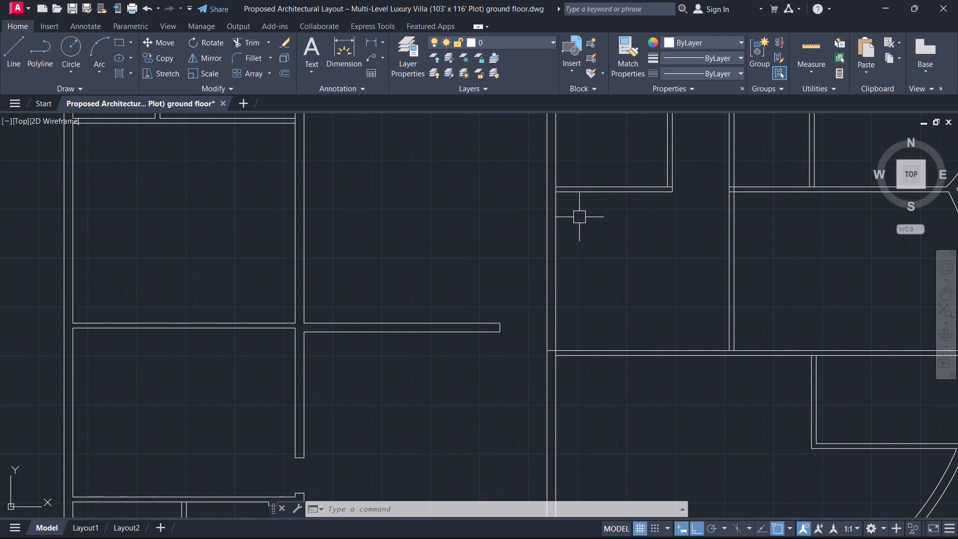
pyautogui.write('ex')
pyautogui.press('space')
pyautogui.click(577, 197)
pyautogui.press('Escape')
# Offset the extended bottom-wall line of the small upper room 4" down.
pyautogui.press('o')
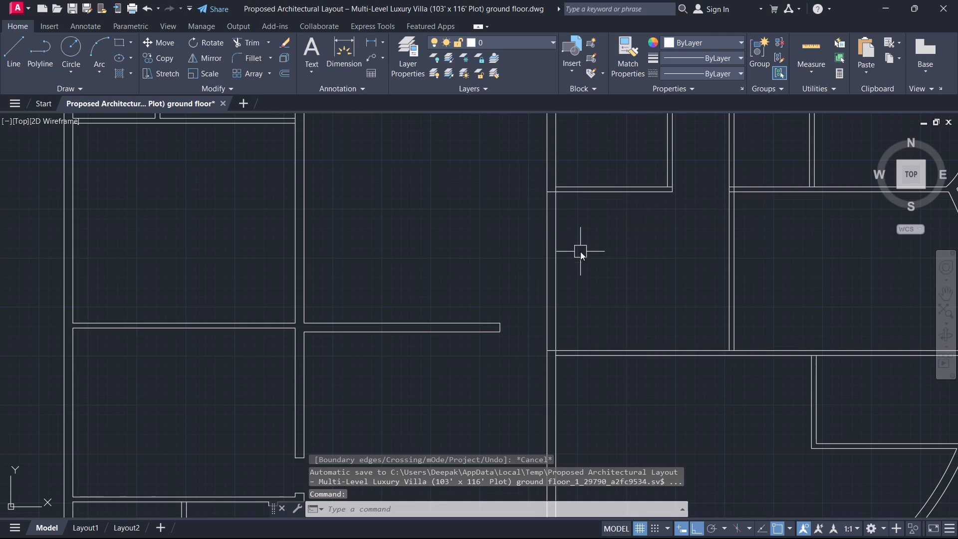
pyautogui.press('space')
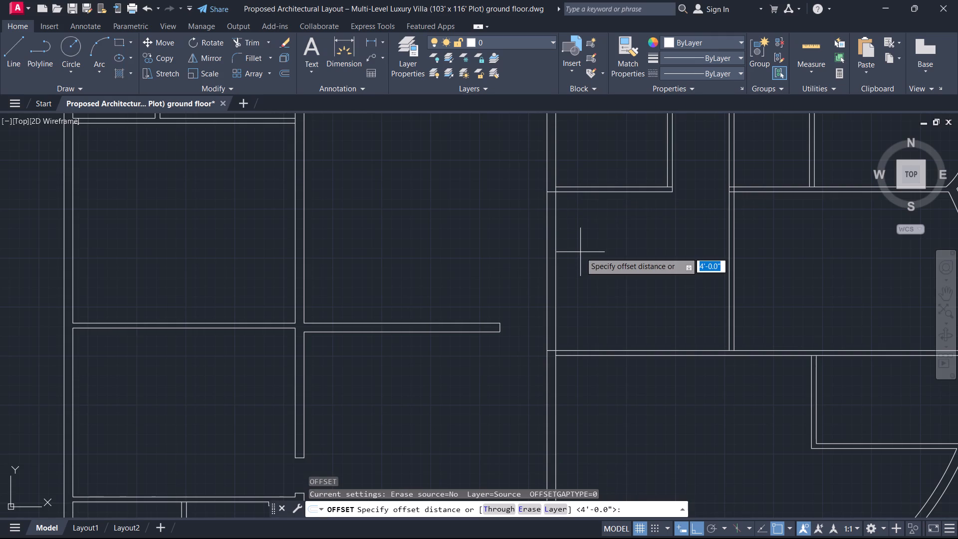
pyautogui.press('4')
pyautogui.press('Return')
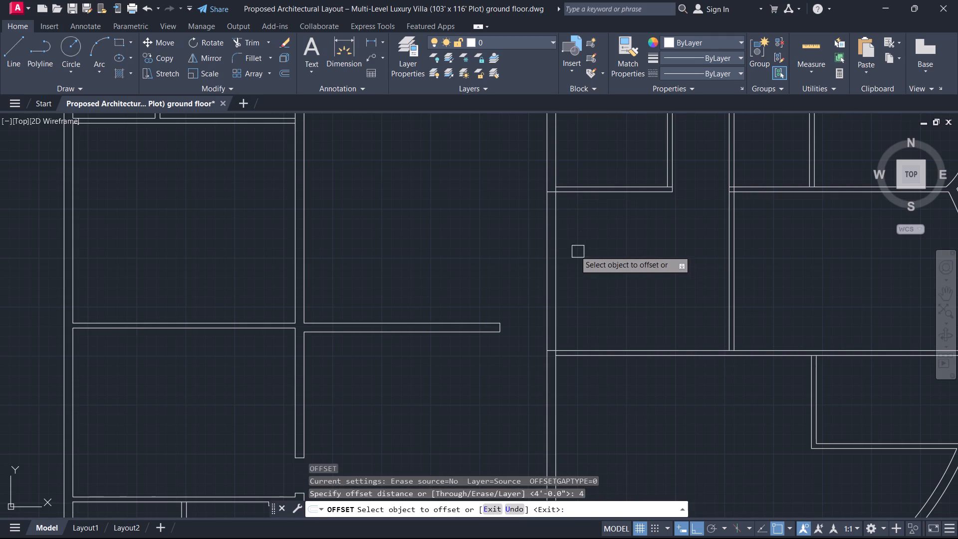
pyautogui.scroll(2, 574, 232)
pyautogui.click(599, 141)
pyautogui.click(582, 175)
pyautogui.press('Escape')
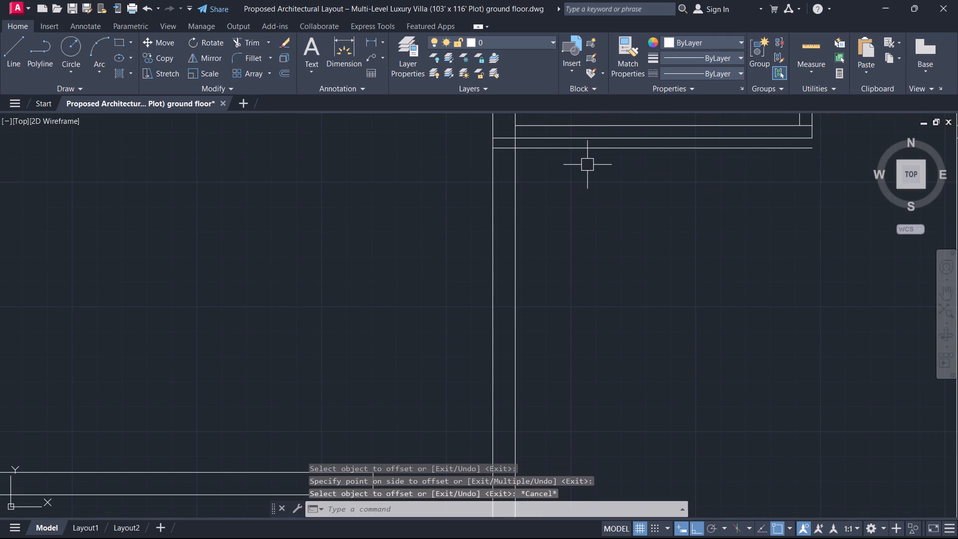
# Trim the offset line to a jamb within the hall's right wall and clear the extended line above it.
pyautogui.write('tr')
pyautogui.press('space')
pyautogui.click(594, 154)
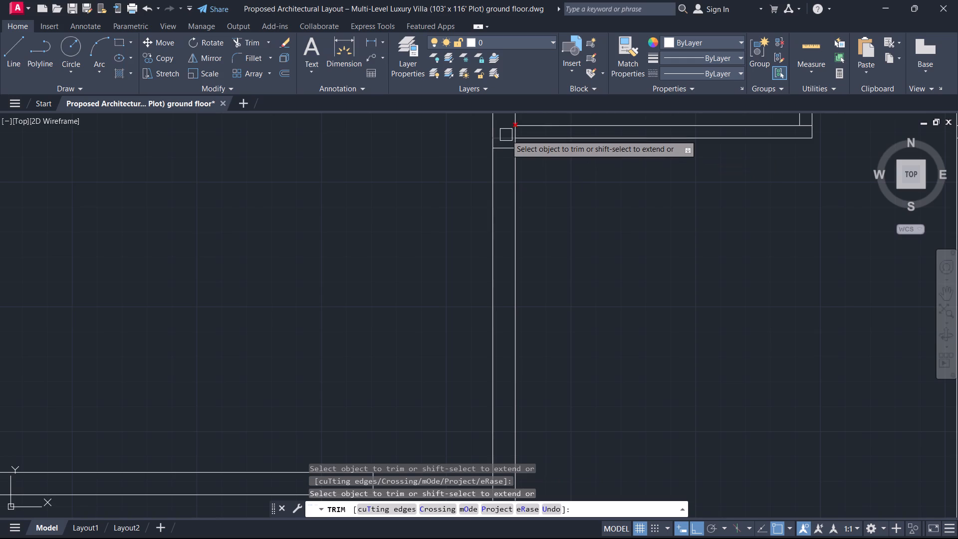
pyautogui.click(504, 135)
pyautogui.scroll(-1, 527, 183)
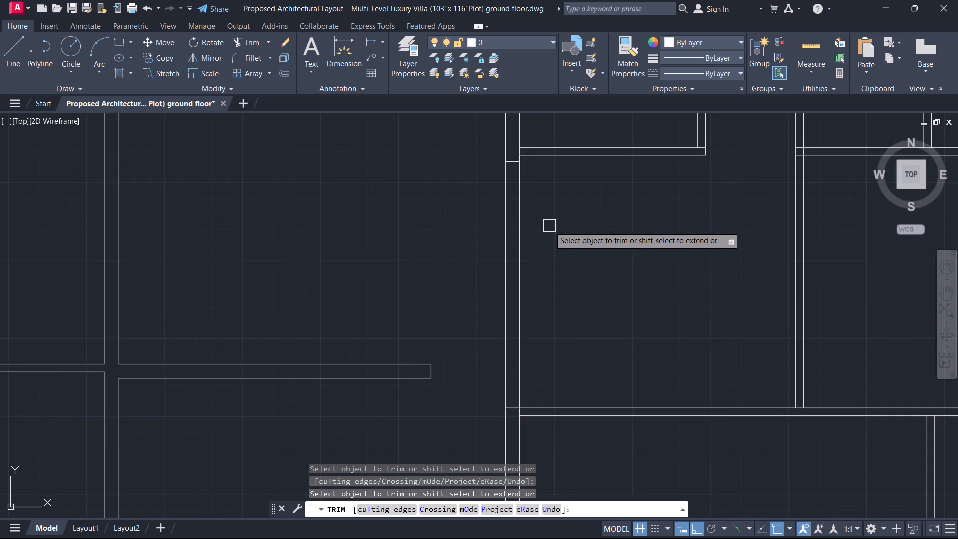
pyautogui.moveTo(549, 229); pyautogui.dragTo(543, 174, button='middle')
pyautogui.press('Escape')
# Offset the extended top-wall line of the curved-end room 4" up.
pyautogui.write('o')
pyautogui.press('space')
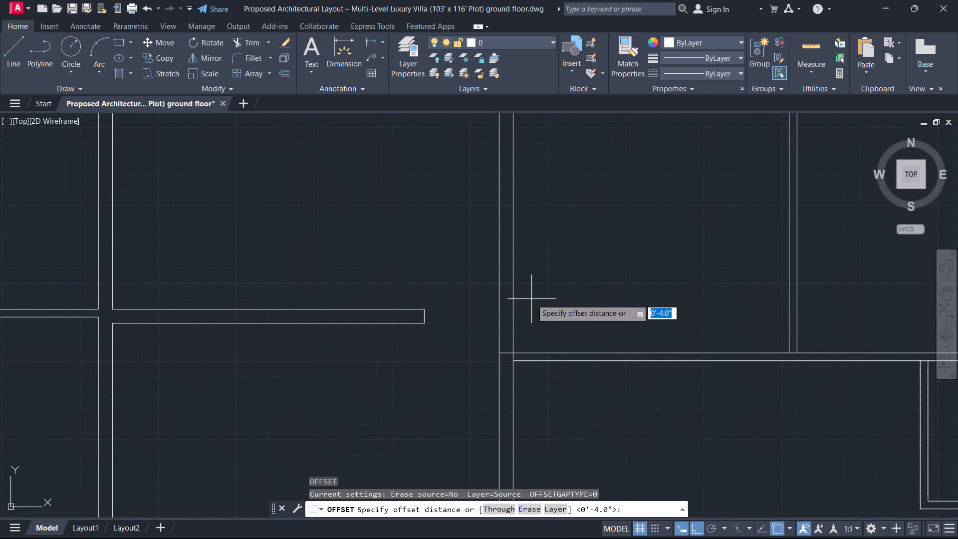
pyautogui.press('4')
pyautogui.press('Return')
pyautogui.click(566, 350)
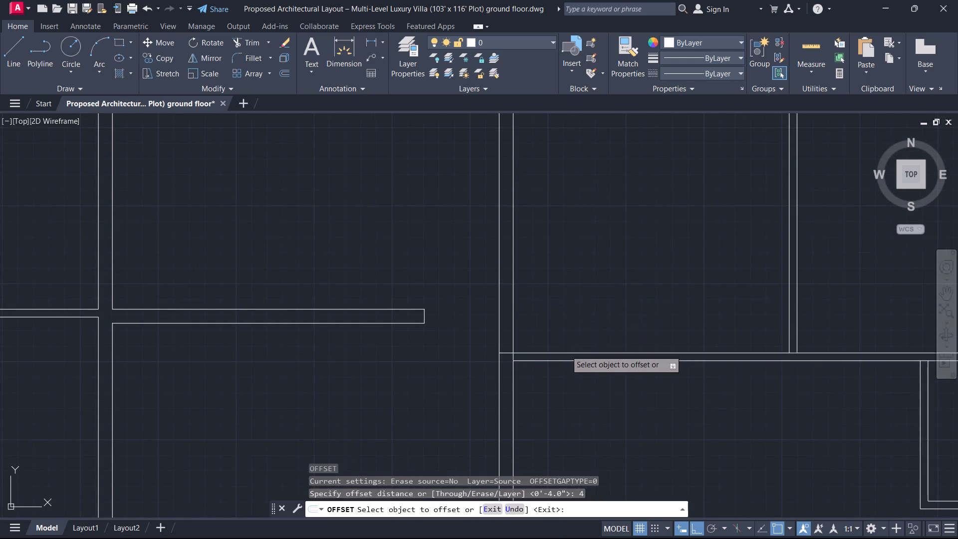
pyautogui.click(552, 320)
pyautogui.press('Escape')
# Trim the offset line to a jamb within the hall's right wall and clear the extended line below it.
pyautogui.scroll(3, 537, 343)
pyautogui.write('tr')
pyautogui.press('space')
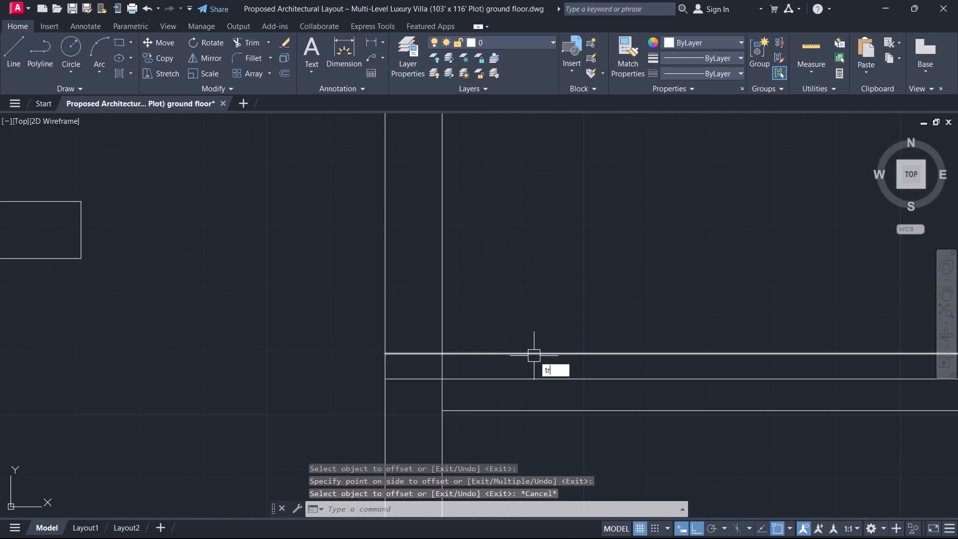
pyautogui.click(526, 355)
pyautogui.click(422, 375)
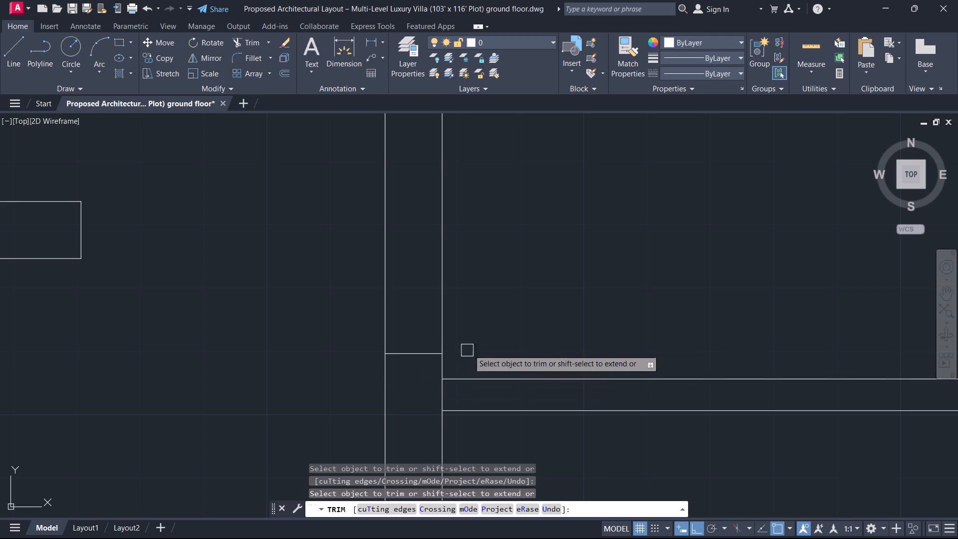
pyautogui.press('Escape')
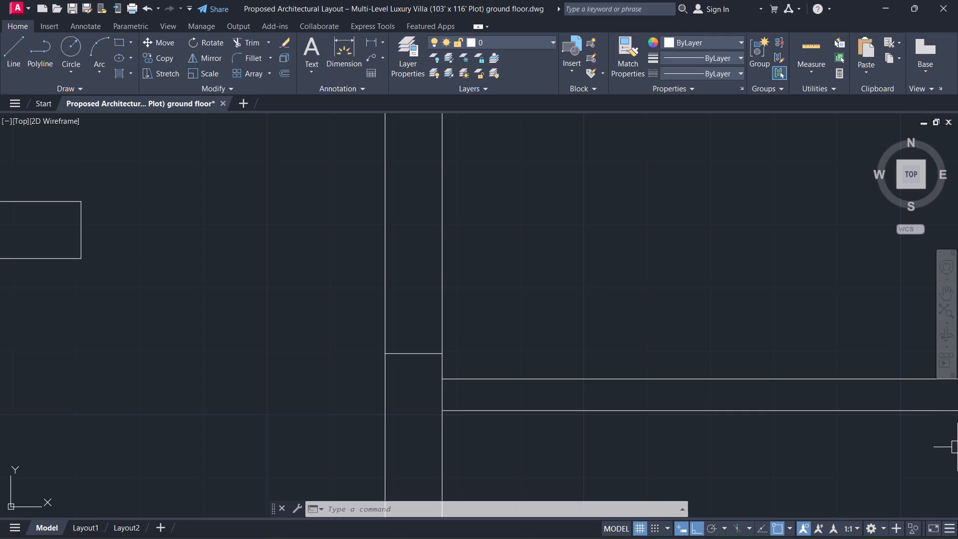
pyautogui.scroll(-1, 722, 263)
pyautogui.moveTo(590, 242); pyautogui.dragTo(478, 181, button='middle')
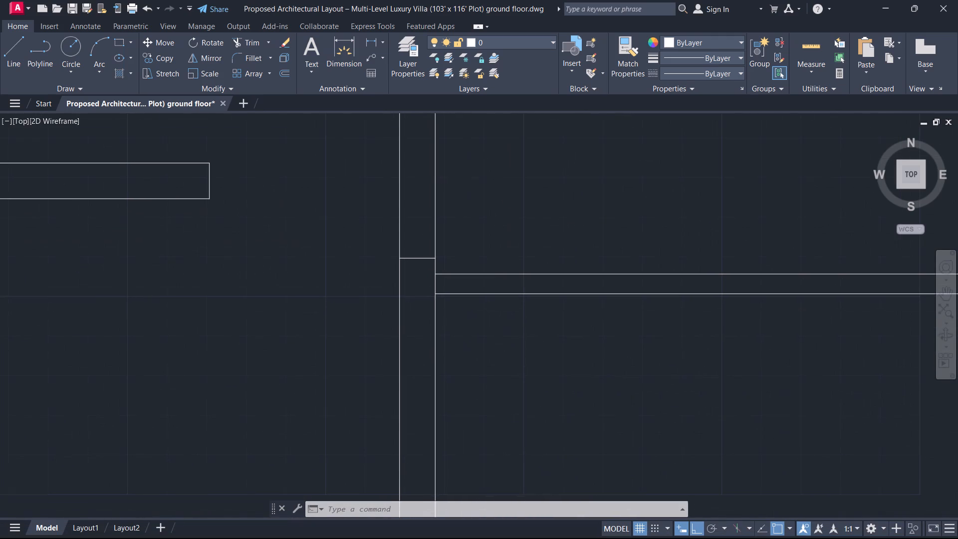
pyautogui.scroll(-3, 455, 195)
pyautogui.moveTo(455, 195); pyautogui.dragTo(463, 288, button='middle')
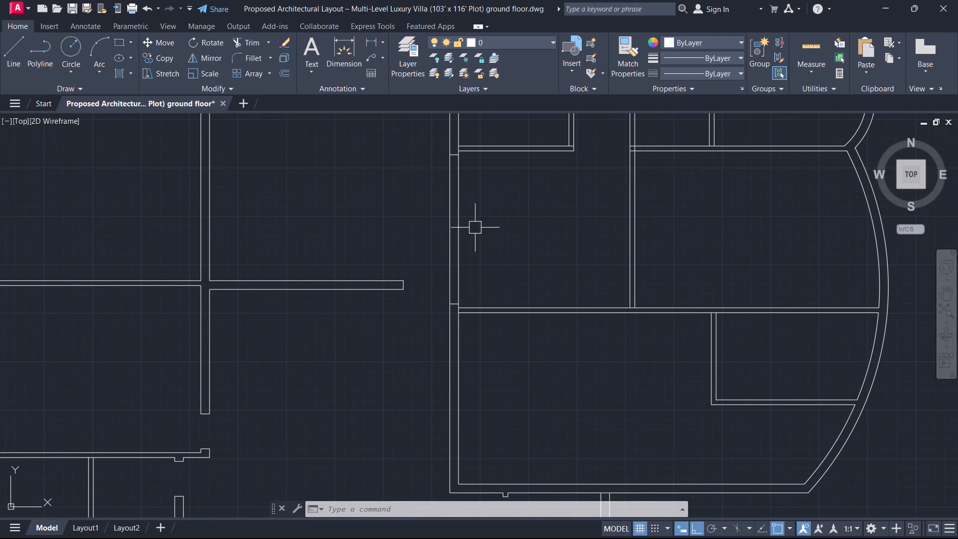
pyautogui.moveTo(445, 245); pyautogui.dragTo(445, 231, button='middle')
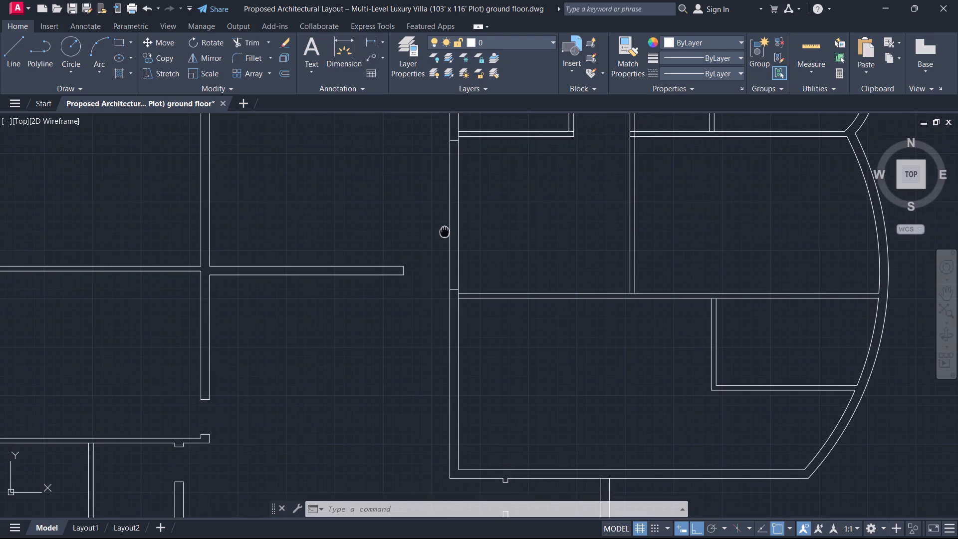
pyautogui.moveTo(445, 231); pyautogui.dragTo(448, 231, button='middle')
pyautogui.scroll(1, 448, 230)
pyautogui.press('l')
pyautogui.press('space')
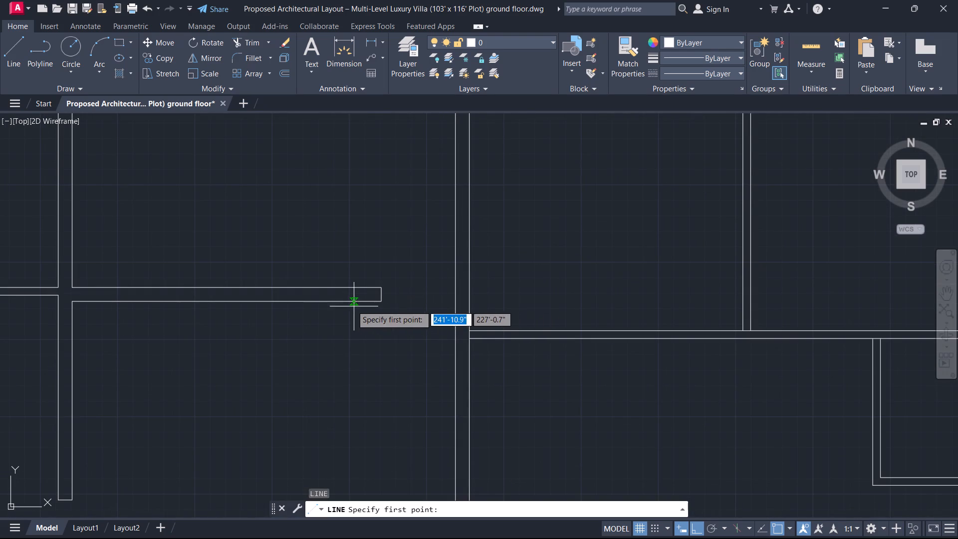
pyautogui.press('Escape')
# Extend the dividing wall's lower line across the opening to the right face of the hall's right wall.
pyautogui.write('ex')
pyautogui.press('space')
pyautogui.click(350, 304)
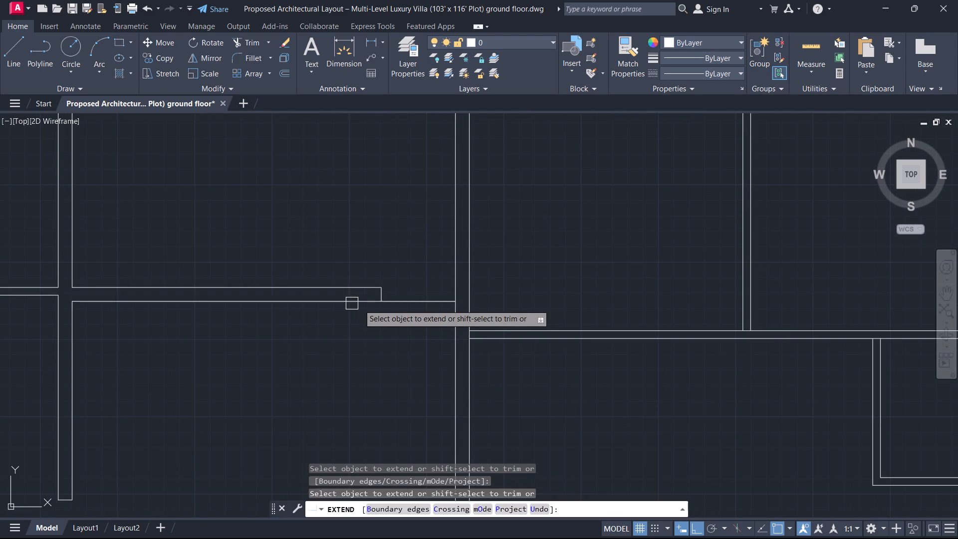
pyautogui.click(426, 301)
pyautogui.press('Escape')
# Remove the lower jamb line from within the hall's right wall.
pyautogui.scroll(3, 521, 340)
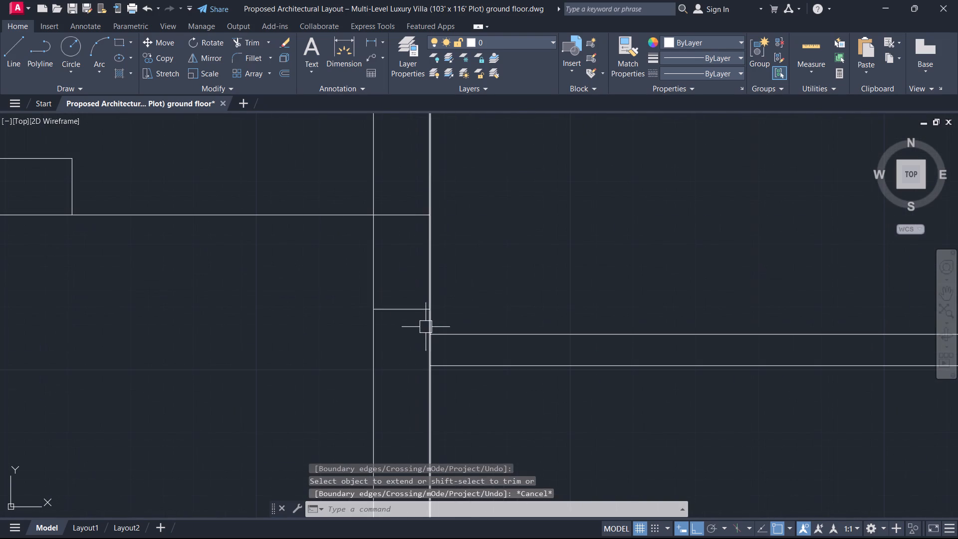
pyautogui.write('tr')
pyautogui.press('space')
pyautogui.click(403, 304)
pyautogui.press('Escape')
# Extend the dividing wall's upper line across the opening to the right face of the hall's right wall.
pyautogui.scroll(-4, 411, 276)
pyautogui.moveTo(411, 276); pyautogui.dragTo(419, 278, button='middle')
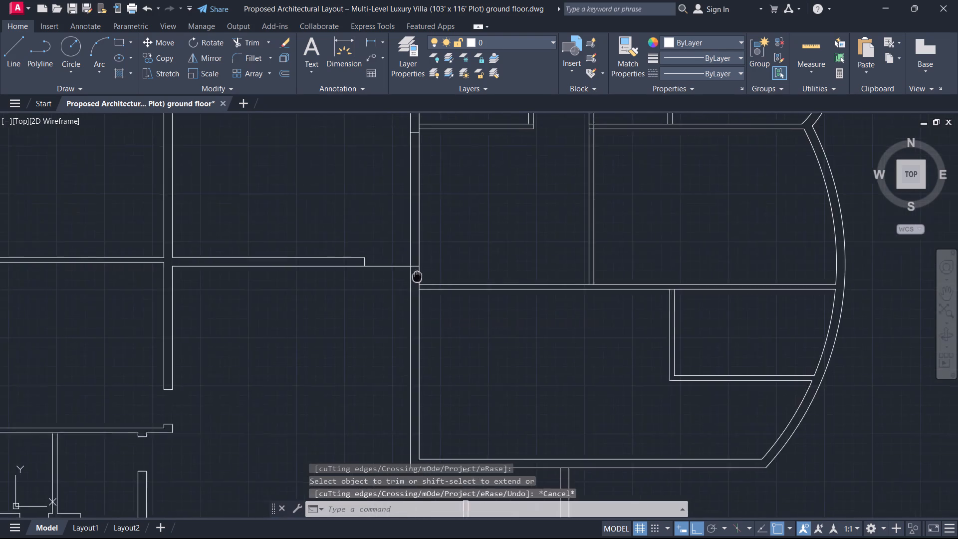
pyautogui.moveTo(419, 278); pyautogui.dragTo(452, 388, button='middle')
pyautogui.scroll(1, 441, 384)
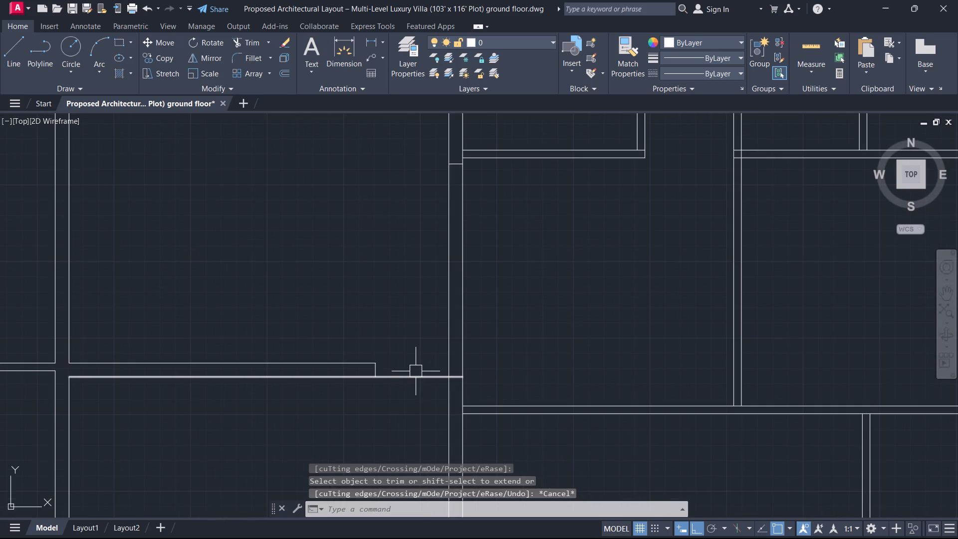
pyautogui.moveTo(415, 384); pyautogui.dragTo(481, 334, button='middle')
pyautogui.scroll(1, 430, 375)
pyautogui.click(482, 333)
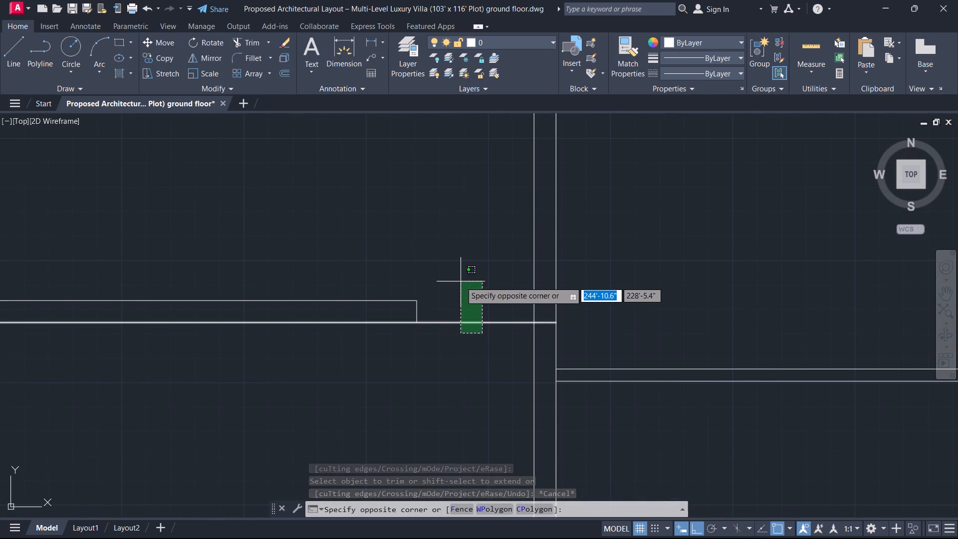
pyautogui.press('Escape')
pyautogui.write('ex')
pyautogui.press('space')
pyautogui.press('space')
pyautogui.click(373, 297)
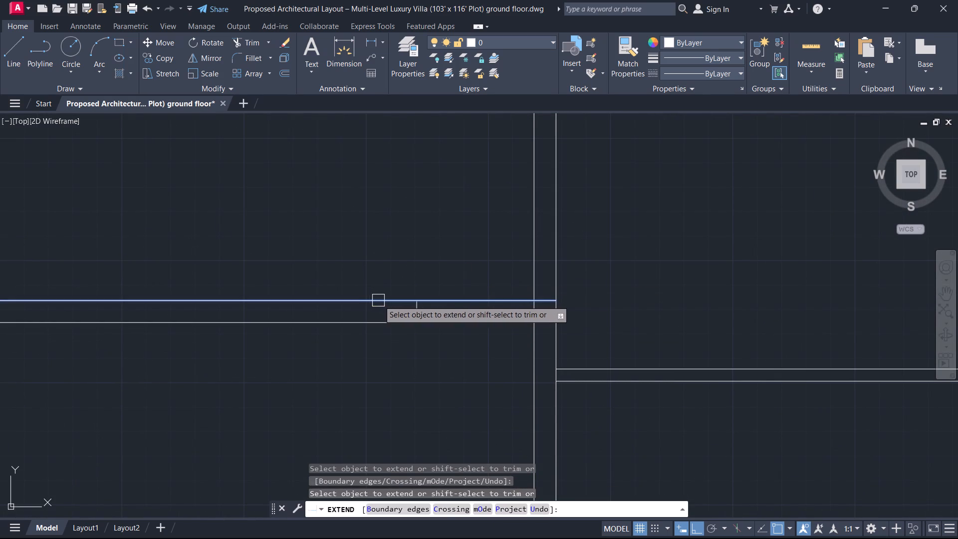
pyautogui.click(381, 301)
pyautogui.press('Escape')
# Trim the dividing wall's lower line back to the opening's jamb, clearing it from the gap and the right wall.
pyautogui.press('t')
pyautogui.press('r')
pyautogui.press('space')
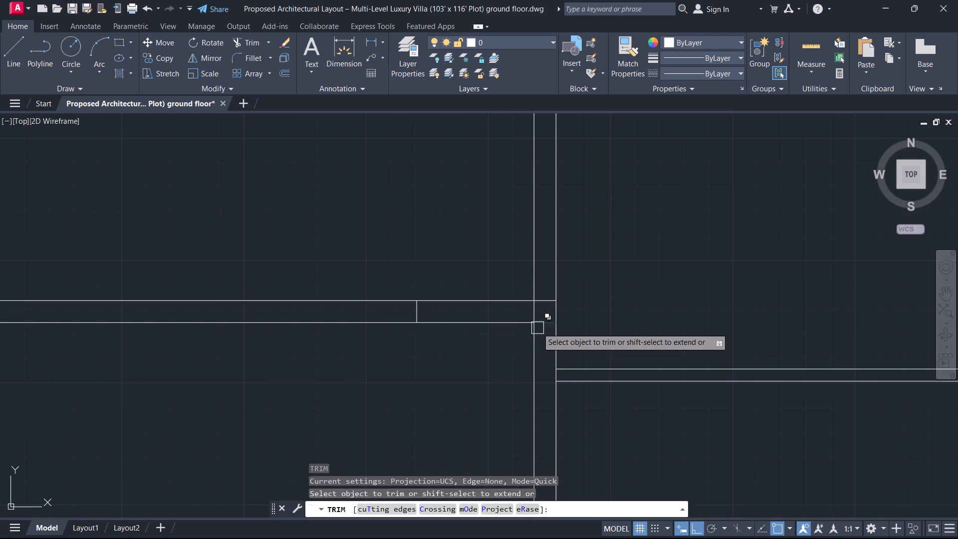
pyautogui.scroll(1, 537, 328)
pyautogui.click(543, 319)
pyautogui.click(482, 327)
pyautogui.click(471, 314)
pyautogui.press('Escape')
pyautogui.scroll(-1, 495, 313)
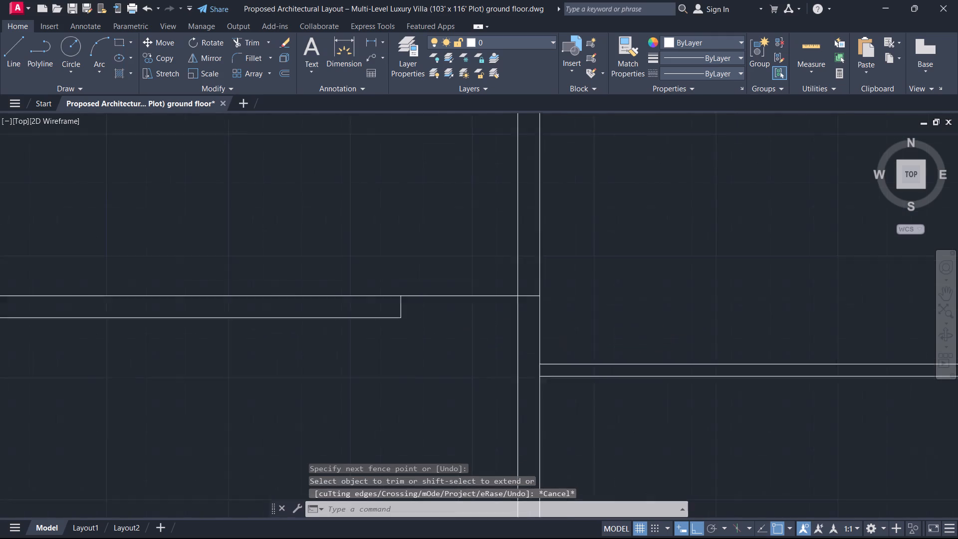
# Trim both faces of the hall's right wall between its upper jamb and the dividing wall's upper line to form the opening.
pyautogui.scroll(-2, 503, 308)
pyautogui.moveTo(553, 288); pyautogui.dragTo(329, 288, button='middle')
pyautogui.scroll(2, 333, 322)
pyautogui.scroll(2, 251, 345)
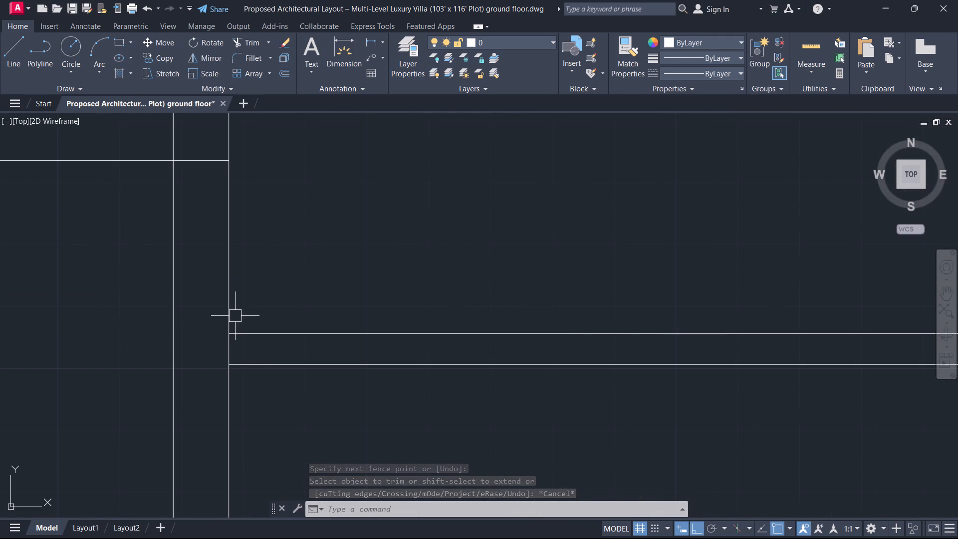
pyautogui.press('Escape')
pyautogui.scroll(-8, 235, 316)
pyautogui.moveTo(281, 247); pyautogui.dragTo(280, 246, button='middle')
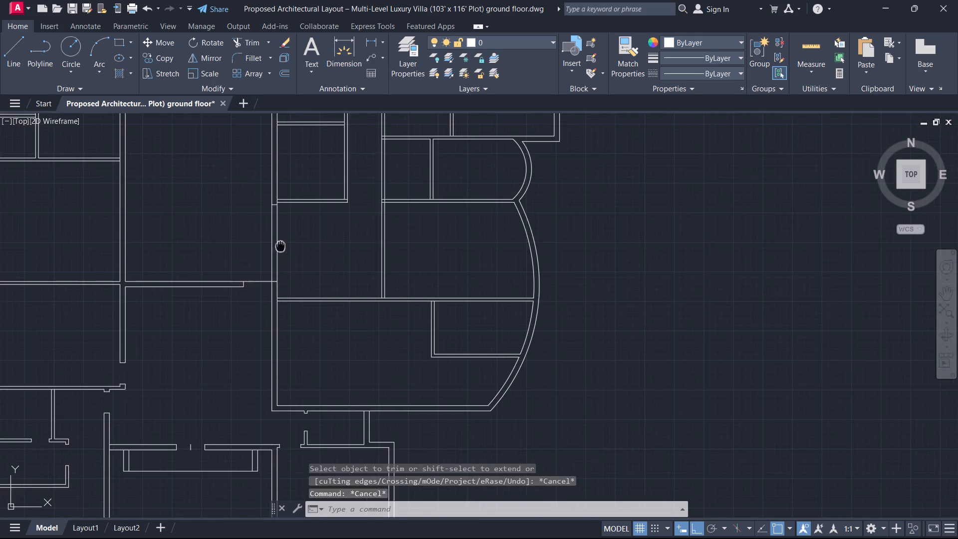
pyautogui.moveTo(280, 246); pyautogui.dragTo(274, 294, button='middle')
pyautogui.scroll(2, 274, 294)
pyautogui.write('tr')
pyautogui.press('space')
pyautogui.click(279, 297)
pyautogui.click(195, 306)
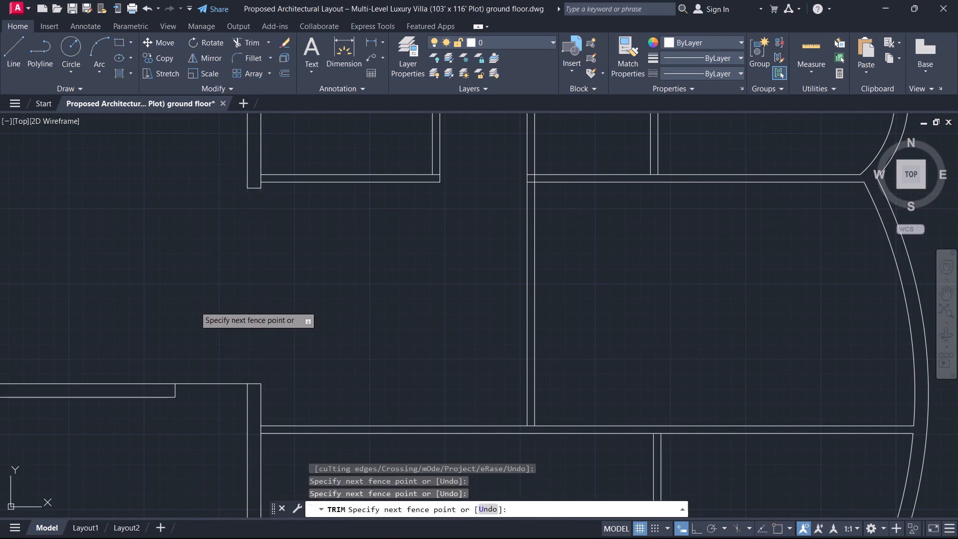
pyautogui.press('Escape')
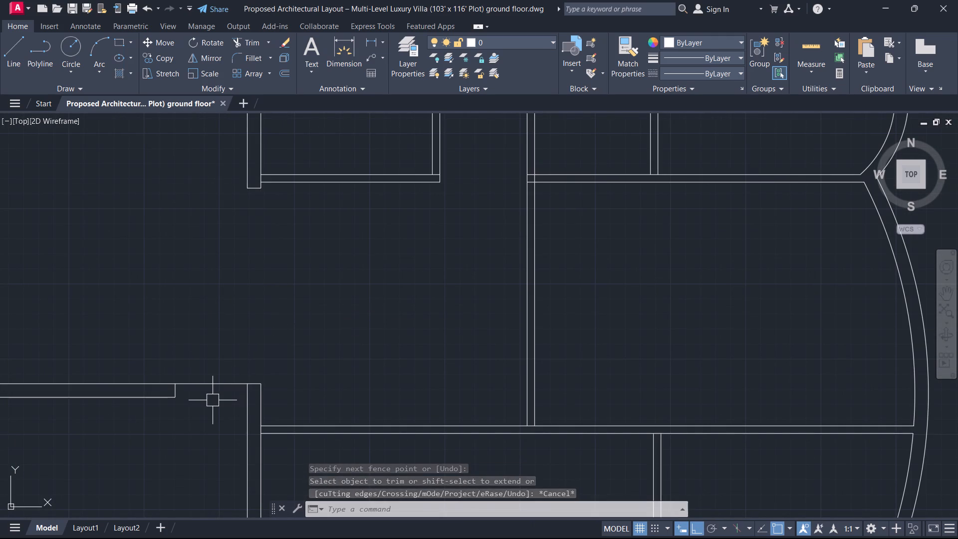
# Extend the dividing wall's lower line across the gap to the left face of the hall's right wall.
pyautogui.press('e')
pyautogui.press('x')
pyautogui.press('space')
pyautogui.click(126, 399)
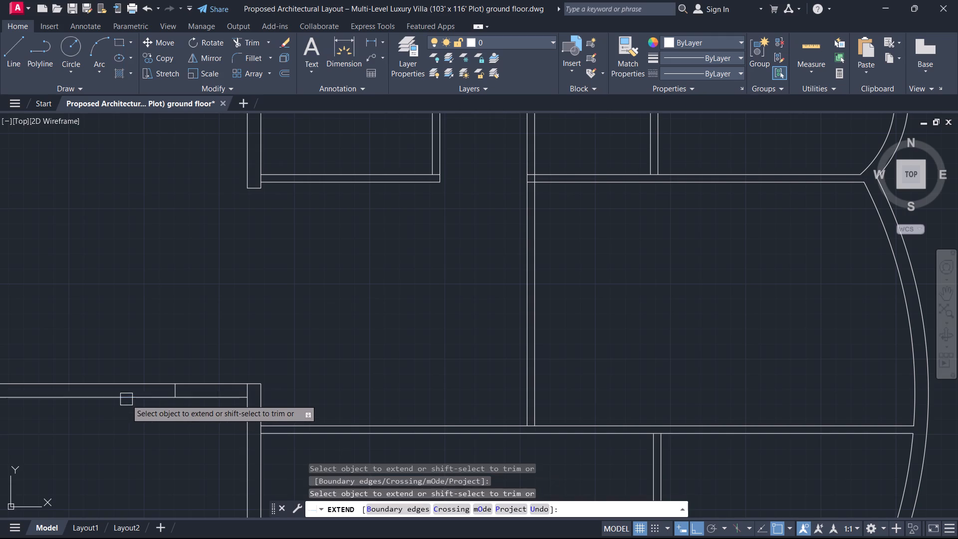
pyautogui.press('Escape')
# Trim the dividing wall's upper line between its jamb and the left face of the hall's right wall.
pyautogui.scroll(2, 234, 393)
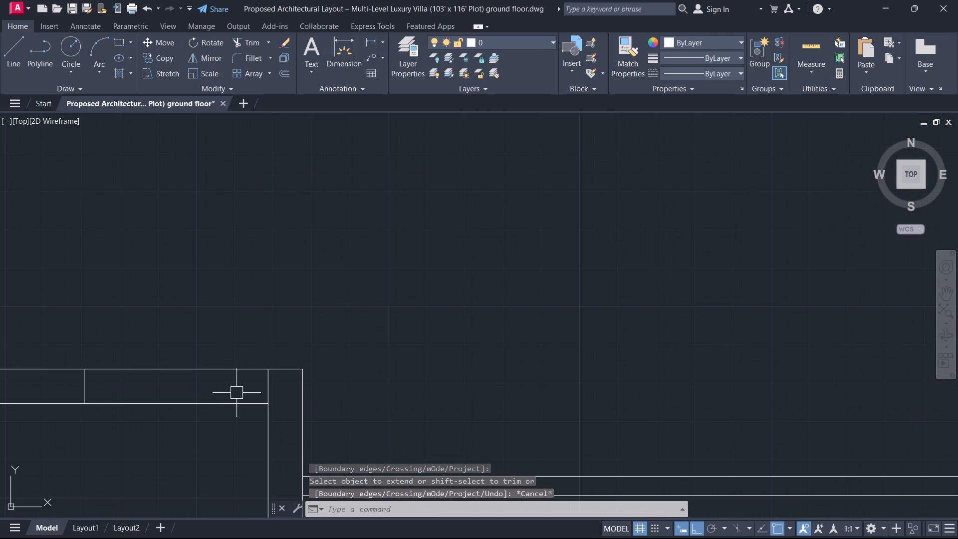
pyautogui.write('tr')
pyautogui.press('space')
pyautogui.click(205, 371)
pyautogui.press('Escape')
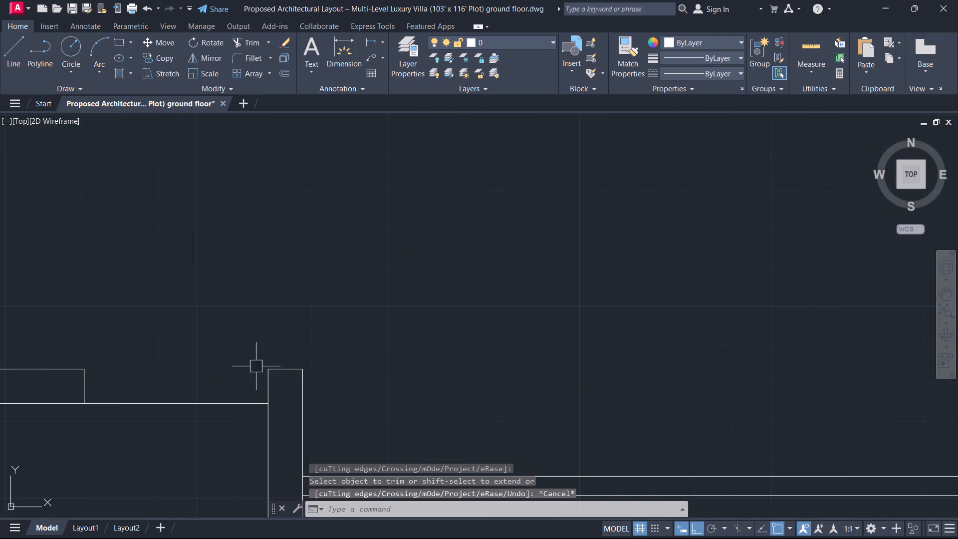
pyautogui.scroll(-1, 330, 369)
pyautogui.scroll(2, 292, 377)
pyautogui.click(310, 362)
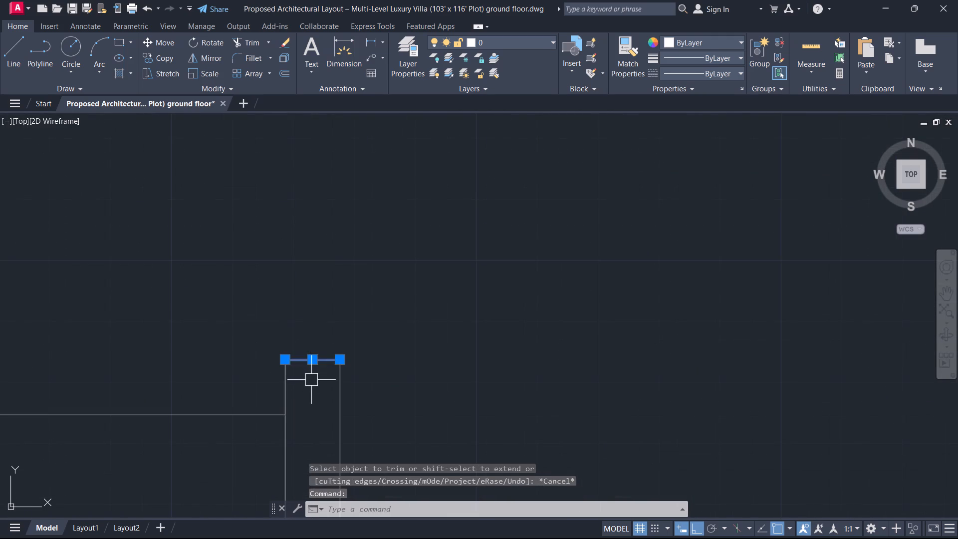
pyautogui.press('Escape')
pyautogui.scroll(-3, 413, 402)
pyautogui.moveTo(412, 400); pyautogui.dragTo(373, 366, button='middle')
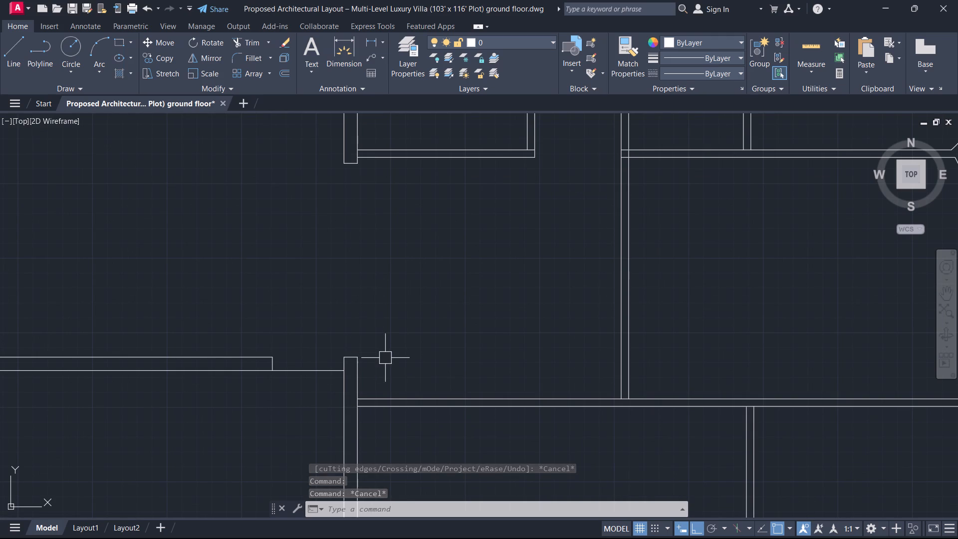
# Offset the right face of the hall's right wall 4" into the room on its right.
pyautogui.write('o')
pyautogui.press('space')
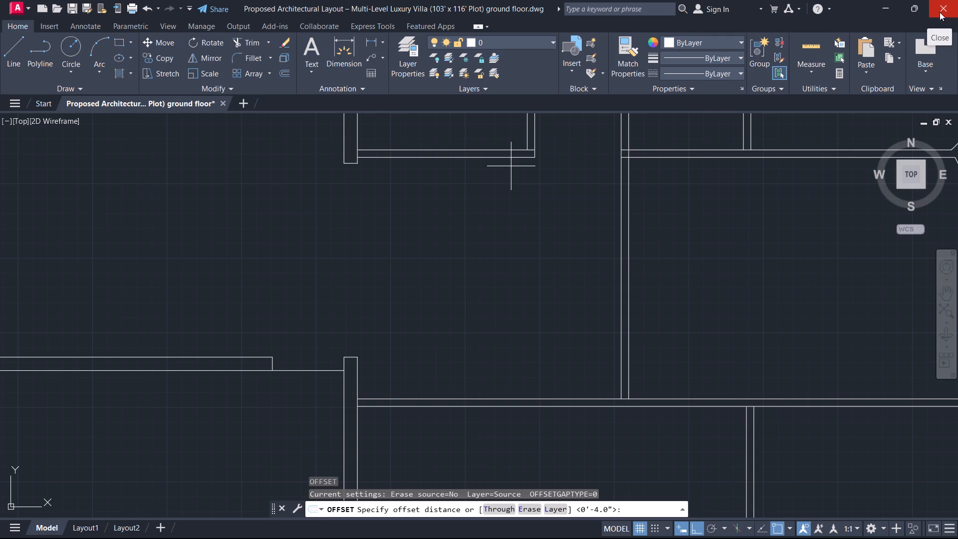
pyautogui.scroll(-3, 574, 254)
pyautogui.scroll(2, 513, 332)
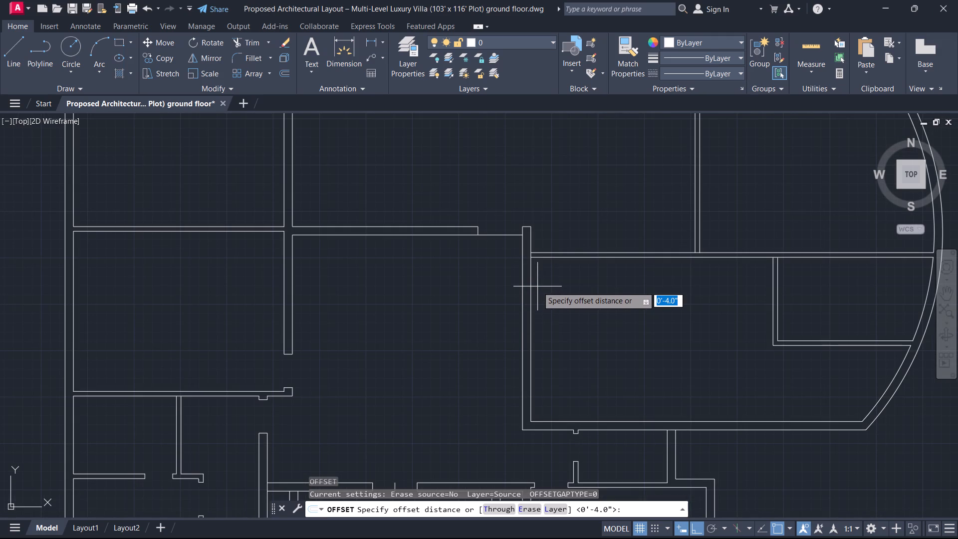
pyautogui.press('4')
pyautogui.press('Return')
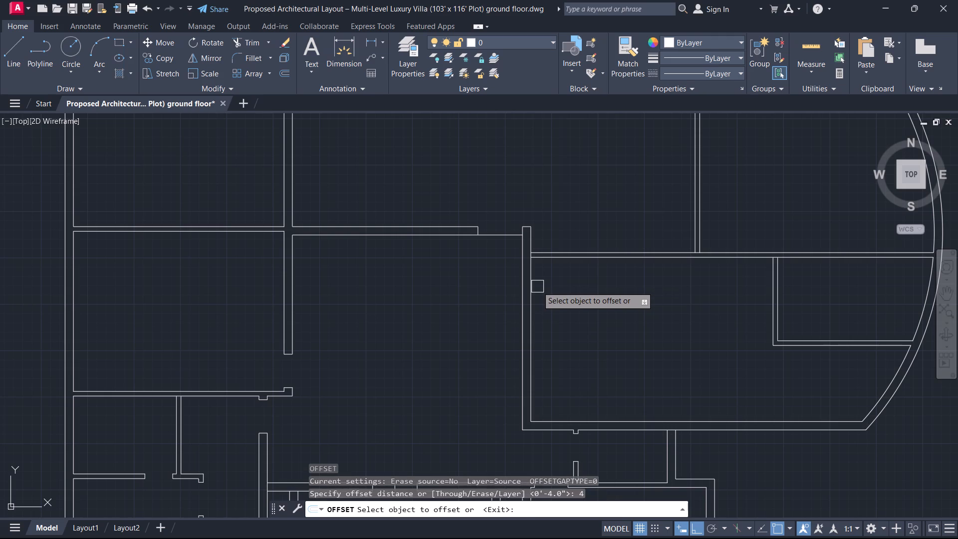
pyautogui.click(533, 286)
pyautogui.click(574, 283)
pyautogui.press('Escape')
# Offset the new 4" jamb line 3' further right to mark the doorway's other jamb.
pyautogui.write('o')
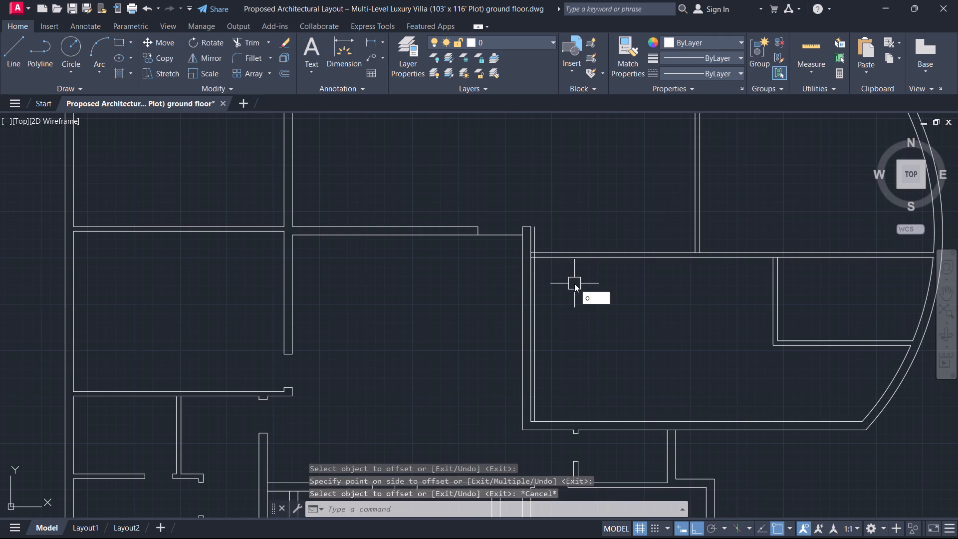
pyautogui.press('space')
pyautogui.write("3'")
pyautogui.press('Return')
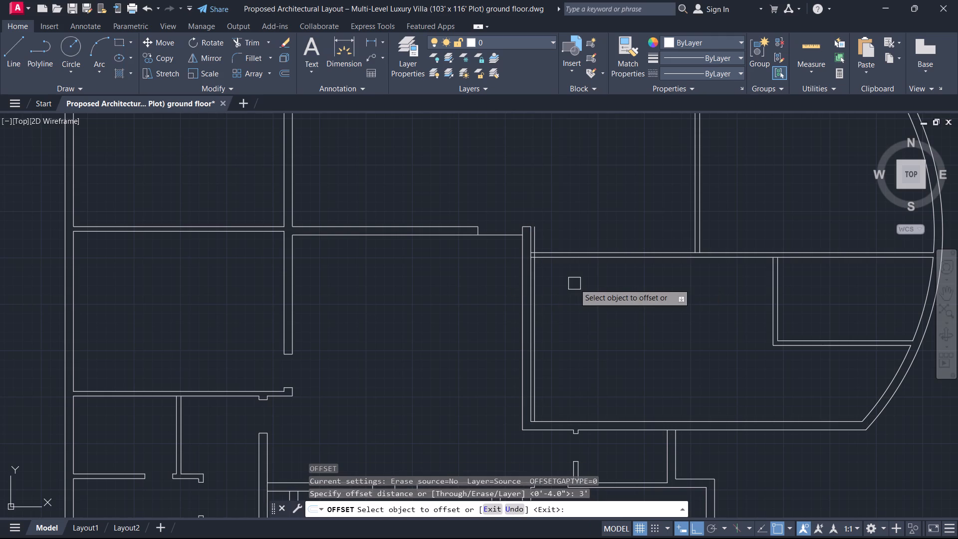
pyautogui.scroll(3, 569, 280)
pyautogui.moveTo(440, 261); pyautogui.dragTo(444, 261)
pyautogui.click(483, 256)
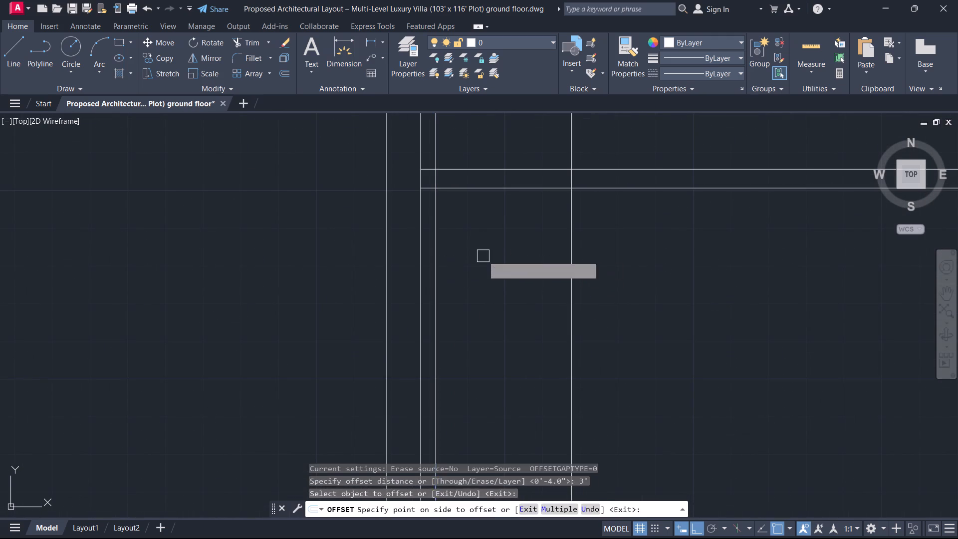
pyautogui.press('Escape')
# Trim both offset jamb lines to the horizontal wall's thickness and clear the wall lines between them to open the doorway.
pyautogui.moveTo(485, 255); pyautogui.dragTo(537, 300, button='middle')
pyautogui.write('tr')
pyautogui.press('space')
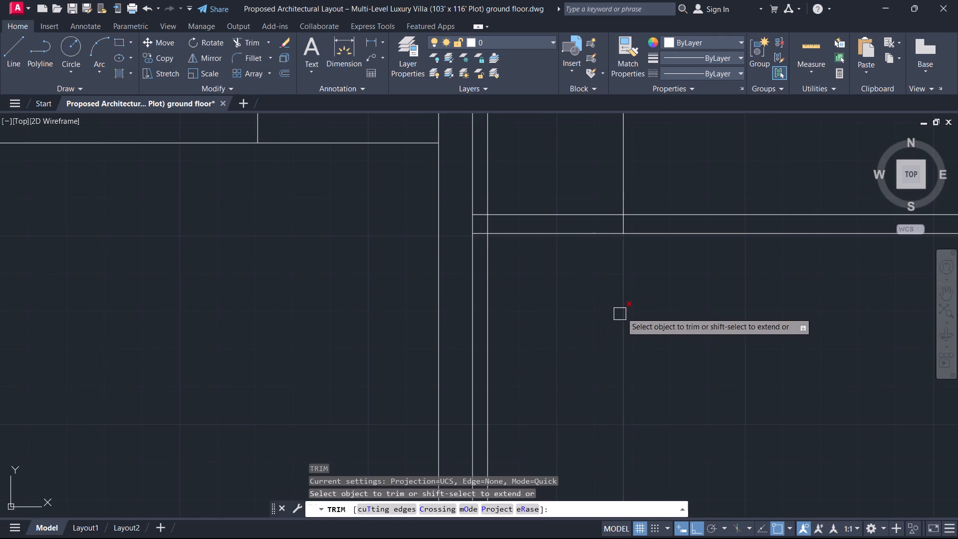
pyautogui.click(639, 307)
pyautogui.click(477, 297)
pyautogui.click(488, 190)
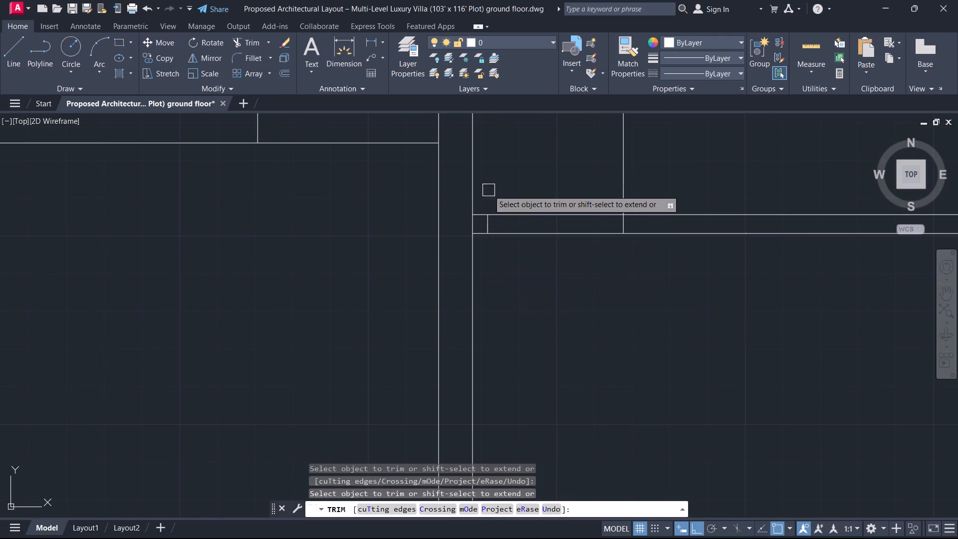
pyautogui.moveTo(698, 166); pyautogui.dragTo(693, 167)
pyautogui.click(599, 178)
pyautogui.click(592, 180)
pyautogui.click(556, 264)
# Trim the hall right wall's face where it crosses the short wall stub beside the new doorway.
pyautogui.scroll(2, 494, 231)
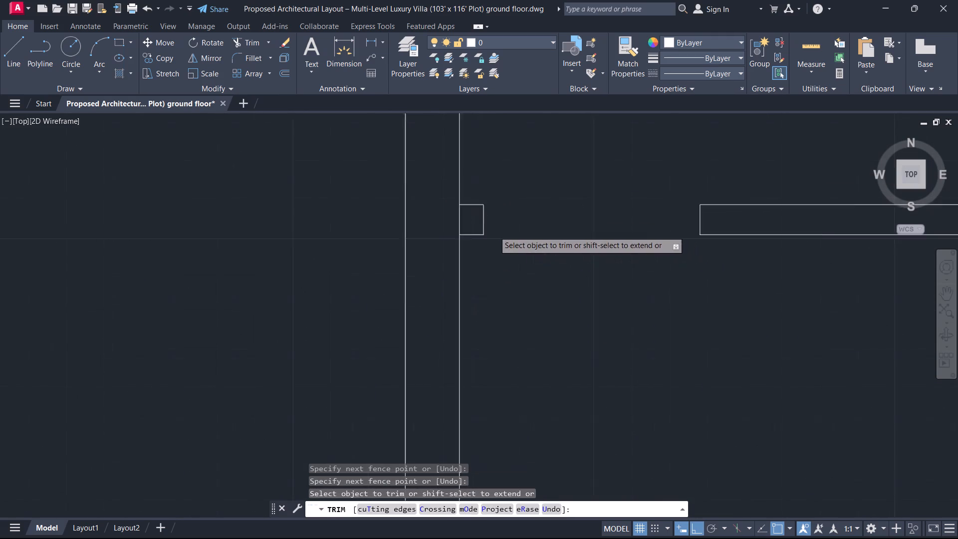
pyautogui.scroll(1, 494, 231)
pyautogui.click(427, 210)
pyautogui.click(327, 216)
pyautogui.press('Escape')
pyautogui.scroll(-5, 368, 225)
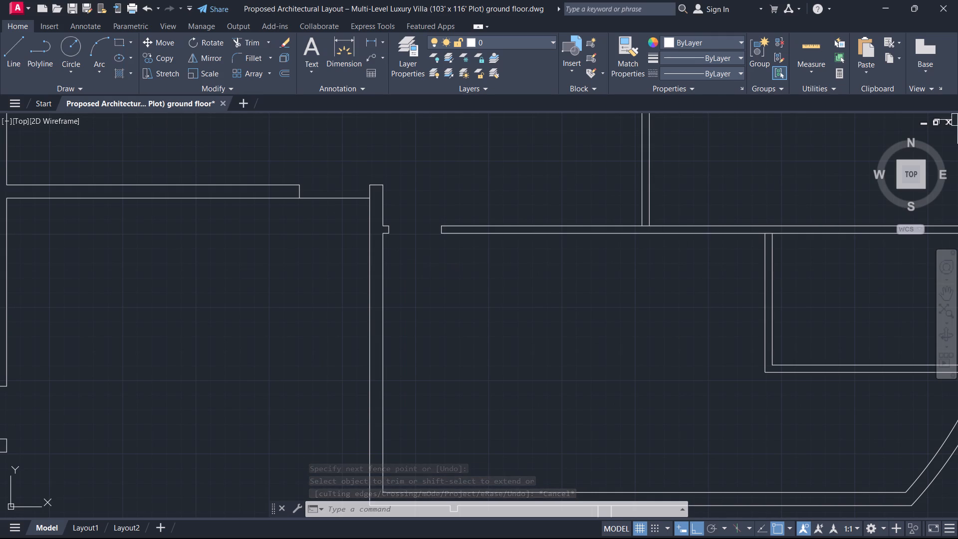
# Extend the inner line of the left wall of the small room by the curved wall down to the bottom wall's outer line.
pyautogui.scroll(2, 760, 327)
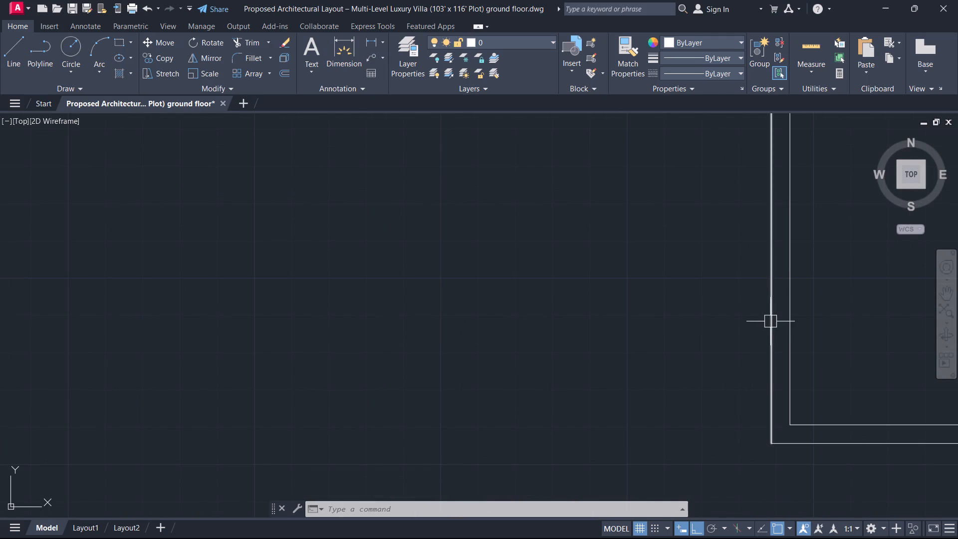
pyautogui.write('ex')
pyautogui.press('space')
pyautogui.moveTo(791, 330); pyautogui.dragTo(795, 337)
pyautogui.press('Escape')
pyautogui.moveTo(823, 367); pyautogui.dragTo(803, 355, button='middle')
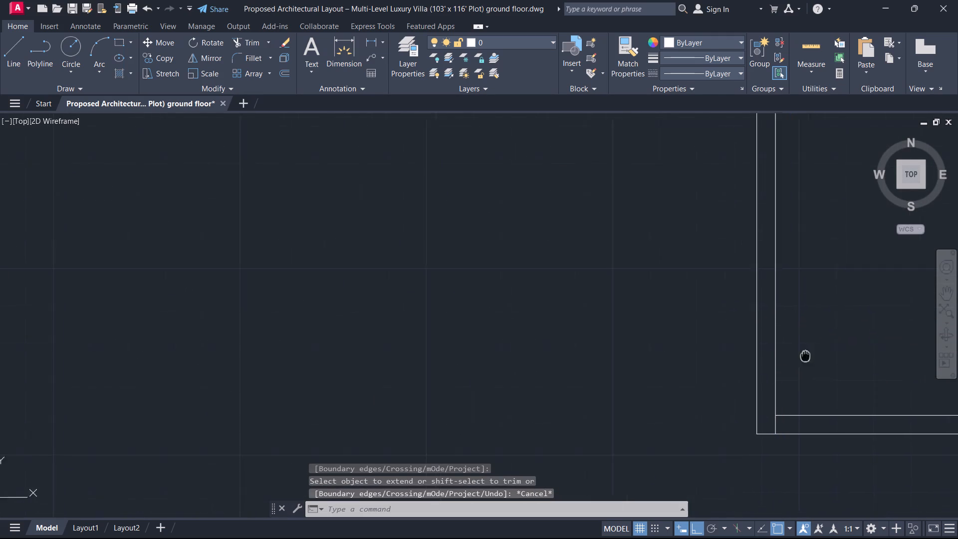
pyautogui.moveTo(803, 355); pyautogui.dragTo(653, 337, button='middle')
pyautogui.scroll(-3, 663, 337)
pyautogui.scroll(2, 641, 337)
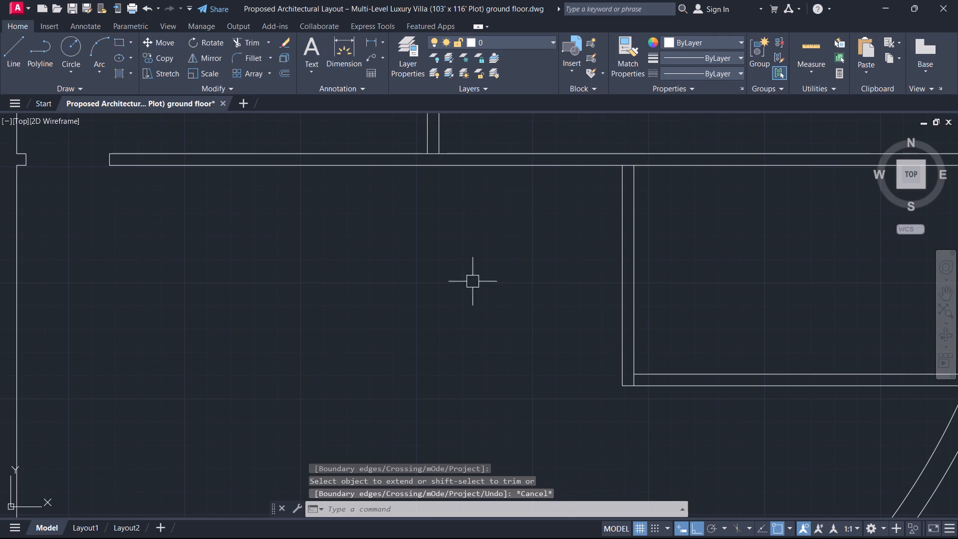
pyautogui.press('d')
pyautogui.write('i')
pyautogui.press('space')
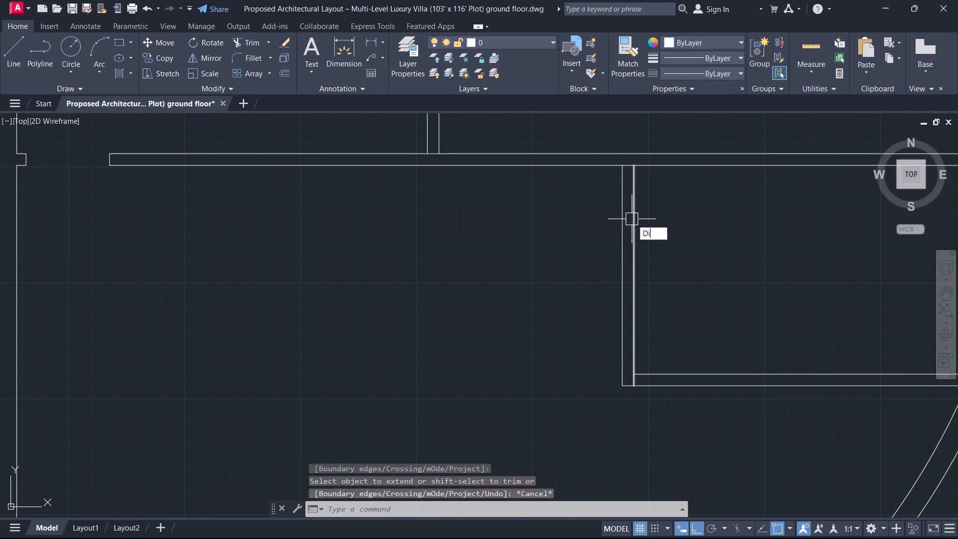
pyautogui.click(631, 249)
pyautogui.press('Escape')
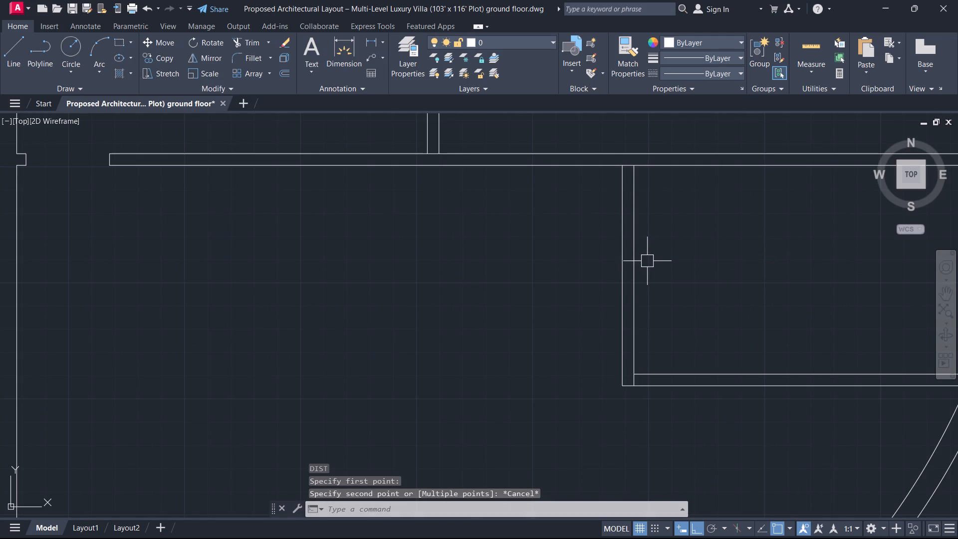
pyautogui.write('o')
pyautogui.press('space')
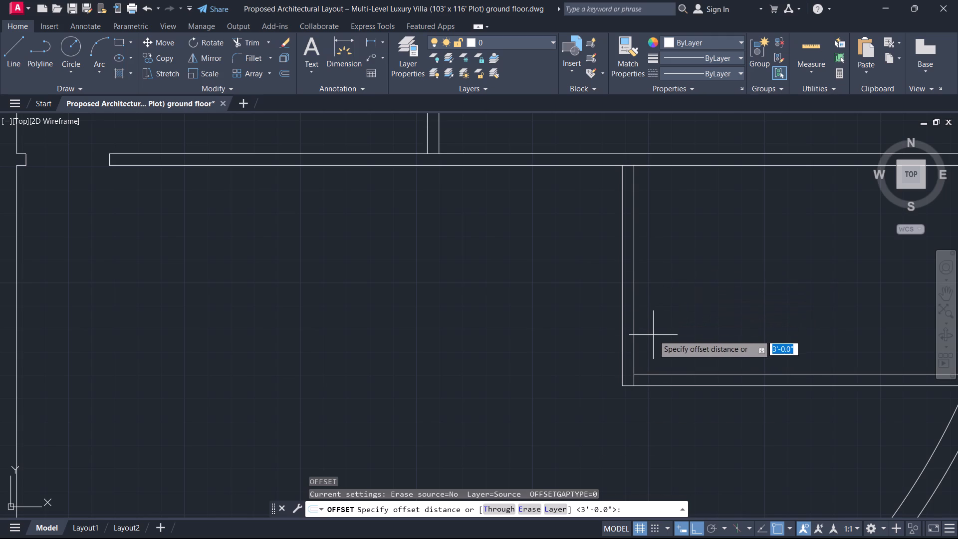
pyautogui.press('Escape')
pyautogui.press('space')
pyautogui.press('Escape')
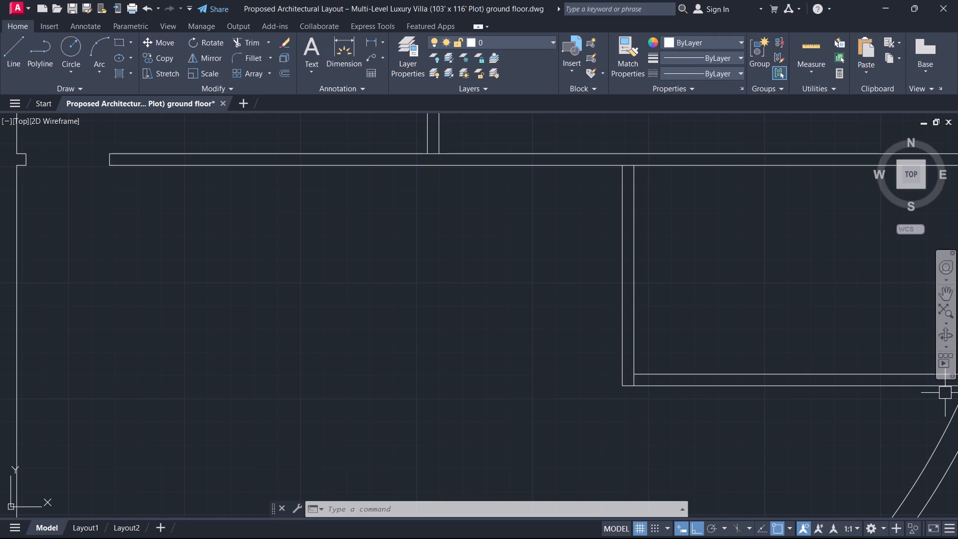
# Switch to the Fuji window.
pyautogui.hotkey('alt', 'Tab')
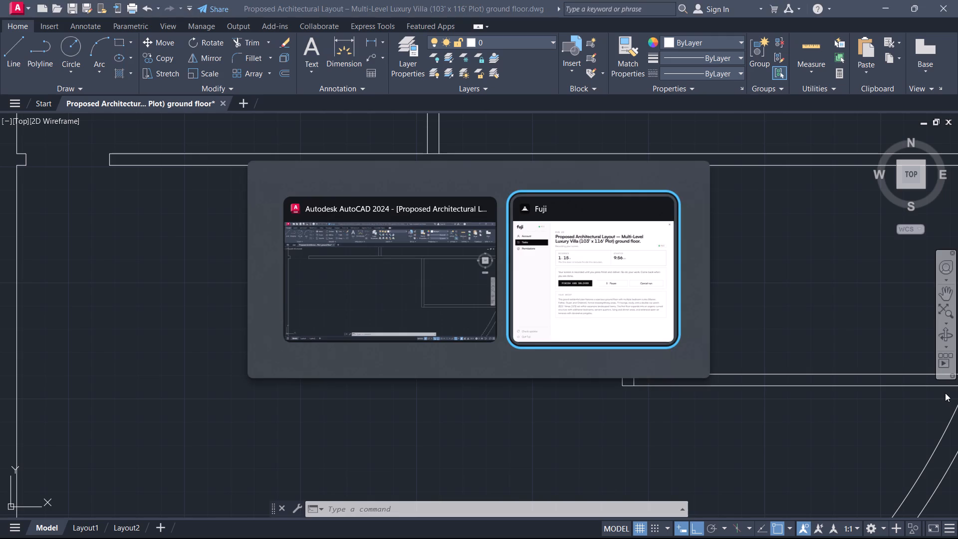
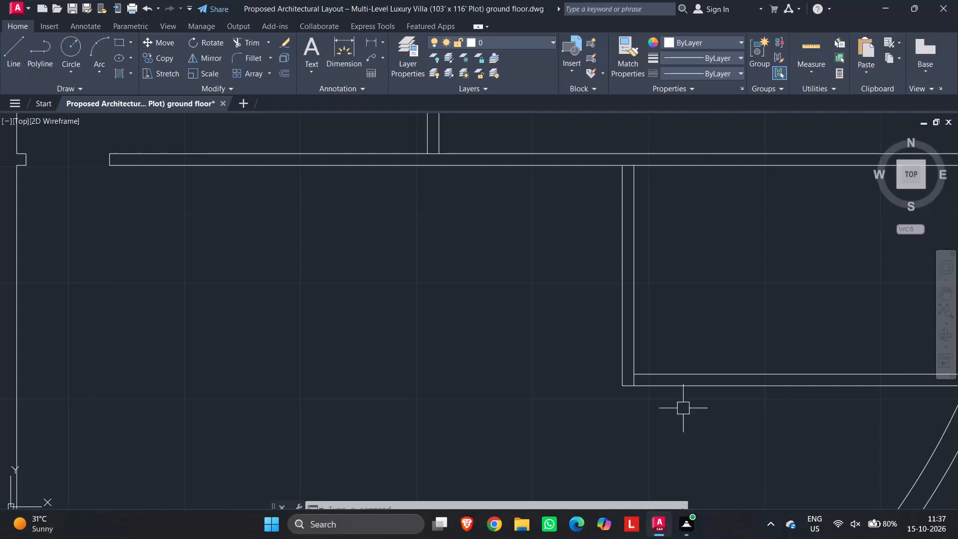
# Examine the ground-floor plan around the central hall and the rooms to its right for the next doorway location.
pyautogui.middleClick(623, 293)
pyautogui.scroll(-2, 623, 293)
pyautogui.moveTo(618, 295); pyautogui.dragTo(612, 299, button='middle')
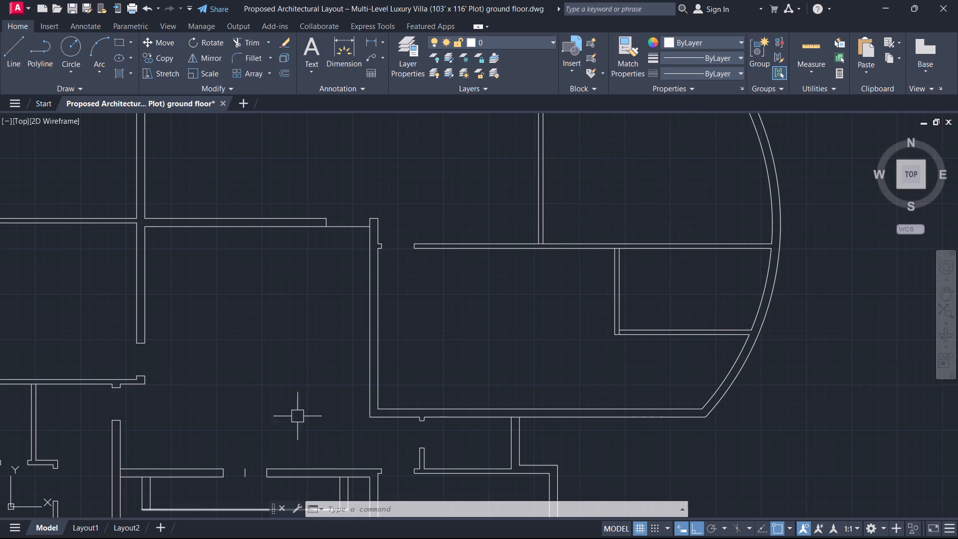
pyautogui.scroll(-3, 437, 333)
pyautogui.scroll(3, 371, 284)
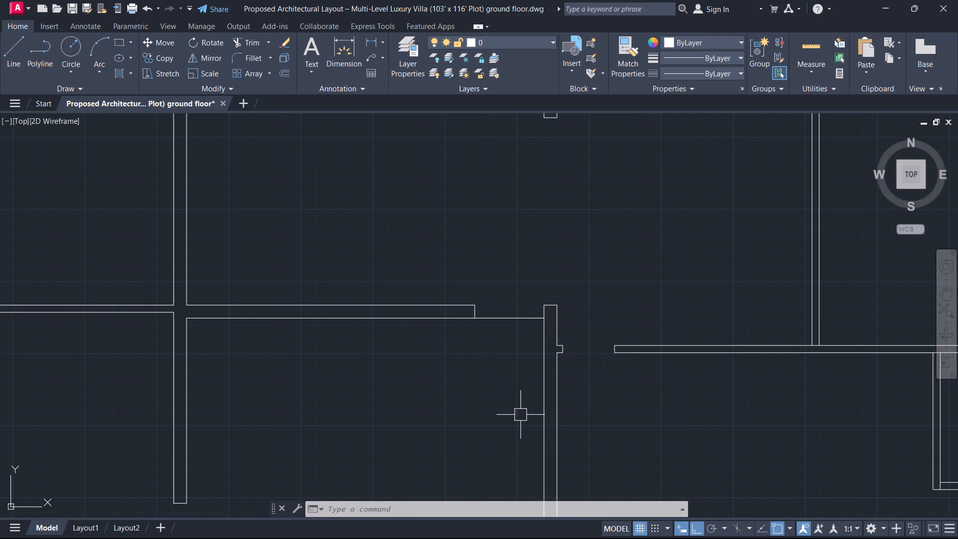
pyautogui.scroll(-3, 568, 390)
pyautogui.moveTo(569, 389); pyautogui.dragTo(528, 413, button='middle')
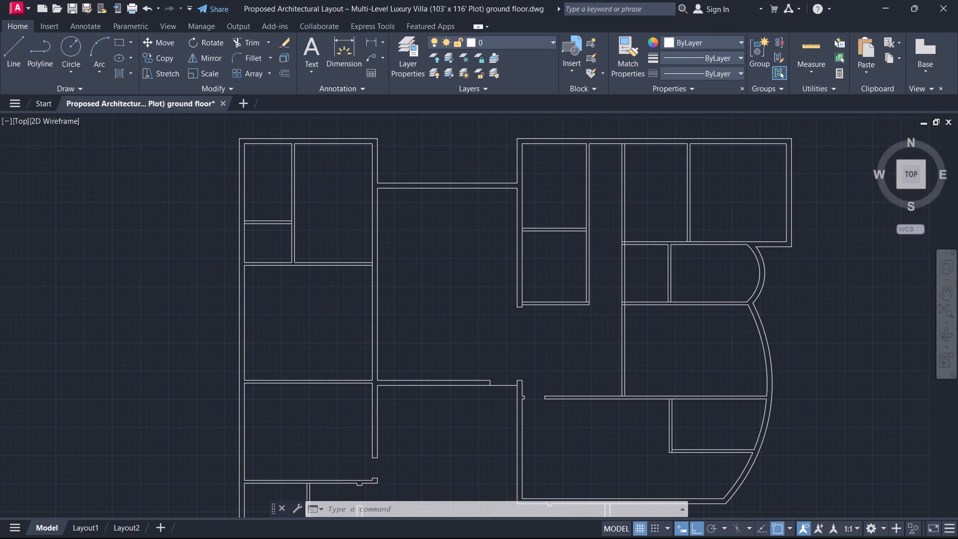
pyautogui.moveTo(544, 400); pyautogui.dragTo(498, 419, button='middle')
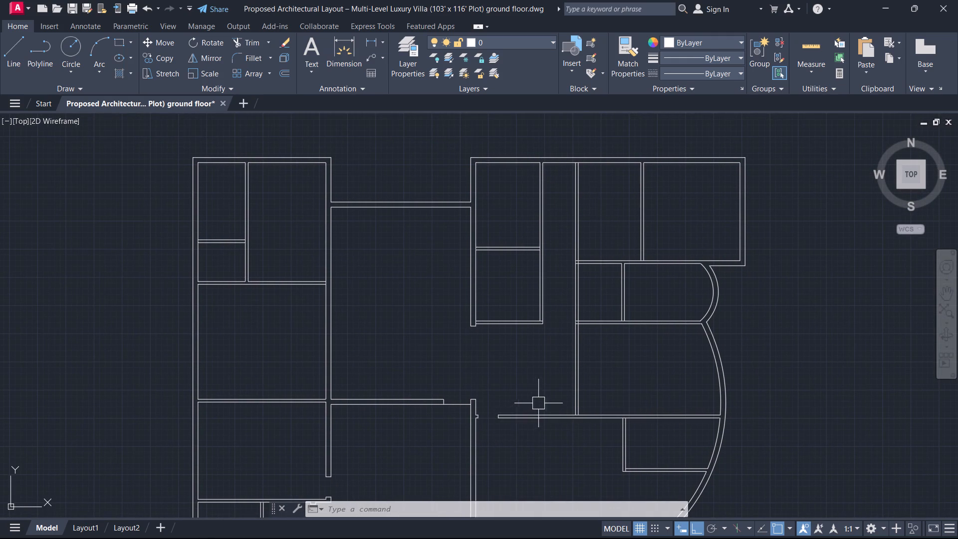
# Offset the lower line of the wall below the small curved-end room 4" downward as a jamb line.
pyautogui.moveTo(600, 385); pyautogui.dragTo(546, 414, button='middle')
pyautogui.scroll(2, 514, 365)
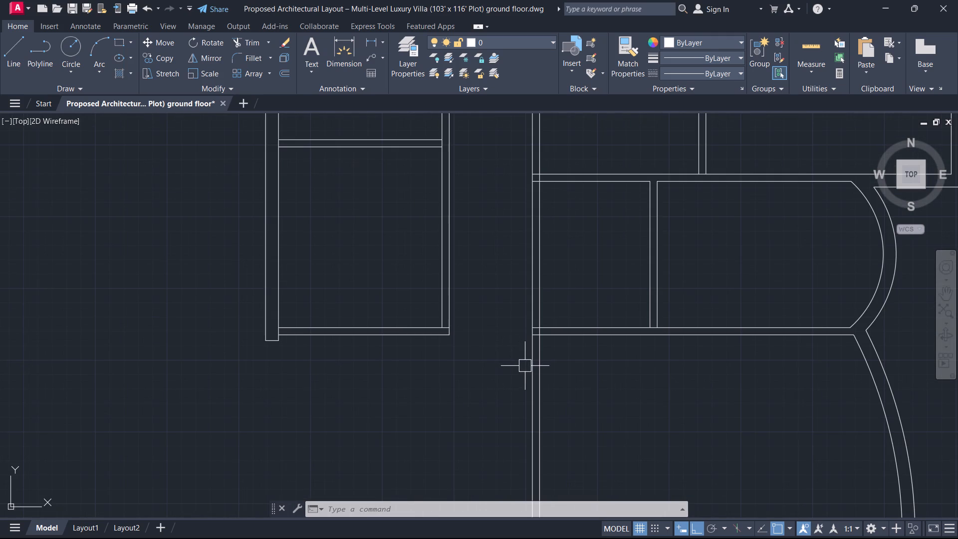
pyautogui.write('o')
pyautogui.press('space')
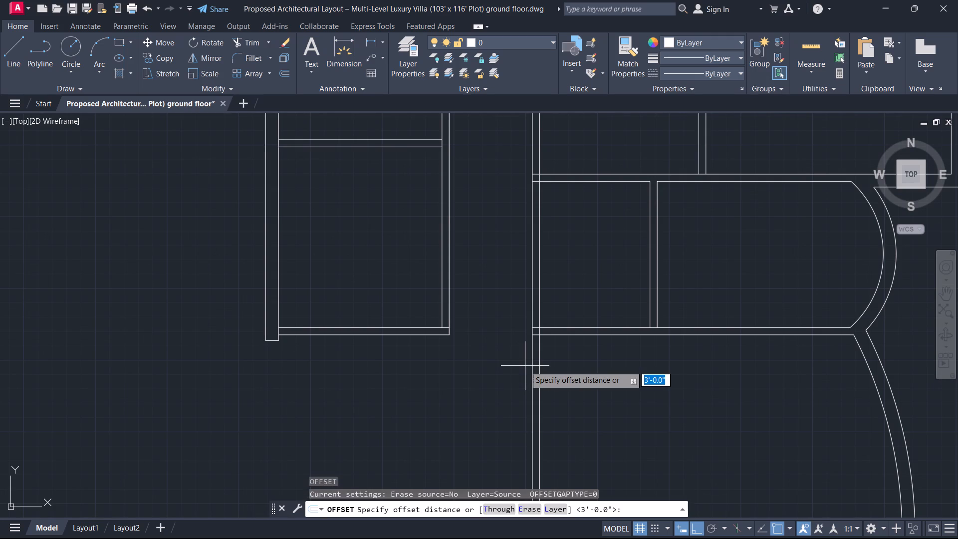
pyautogui.press('4')
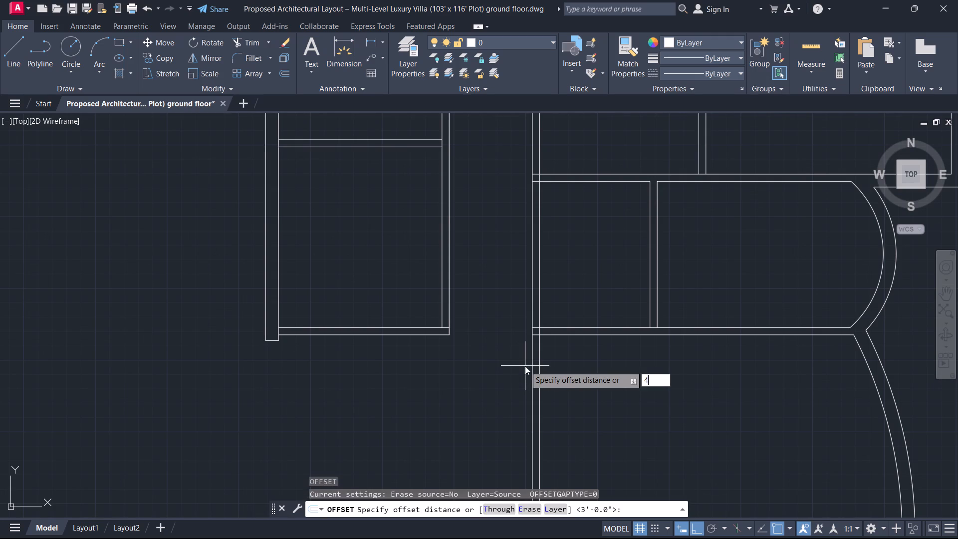
pyautogui.press('Return')
pyautogui.scroll(2, 582, 354)
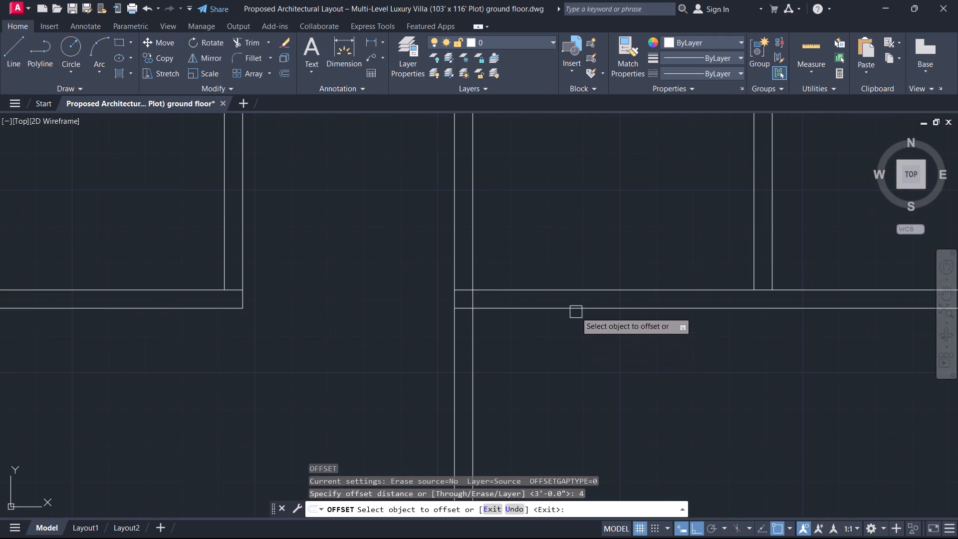
pyautogui.click(575, 311)
pyautogui.click(568, 349)
pyautogui.press('Escape')
# Trim the new jamb line to the corridor's right wall thickness and clear the overlapping lines at the wall junction above it.
pyautogui.press('t')
pyautogui.press('r')
pyautogui.press('space')
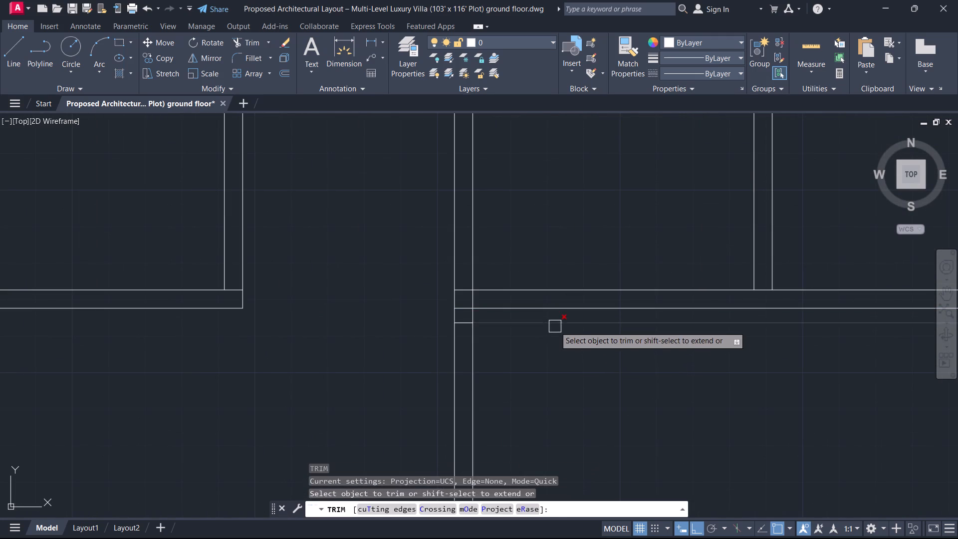
pyautogui.click(554, 325)
pyautogui.scroll(2, 410, 304)
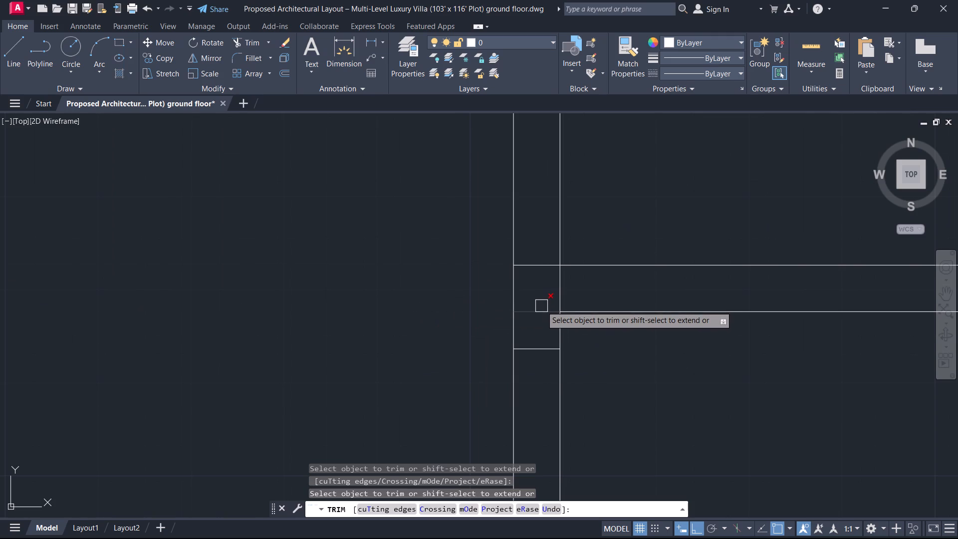
pyautogui.click(541, 306)
pyautogui.click(561, 280)
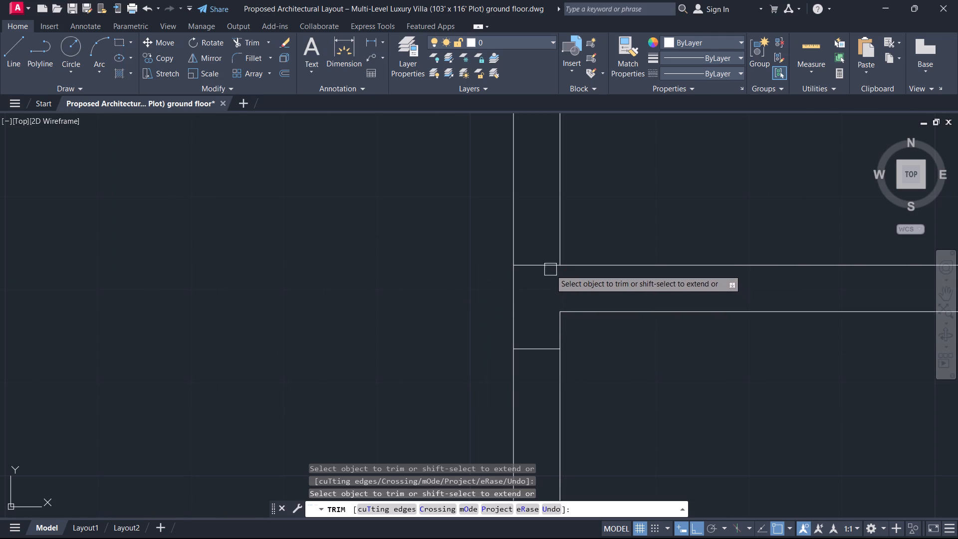
pyautogui.click(546, 259)
pyautogui.press('Escape')
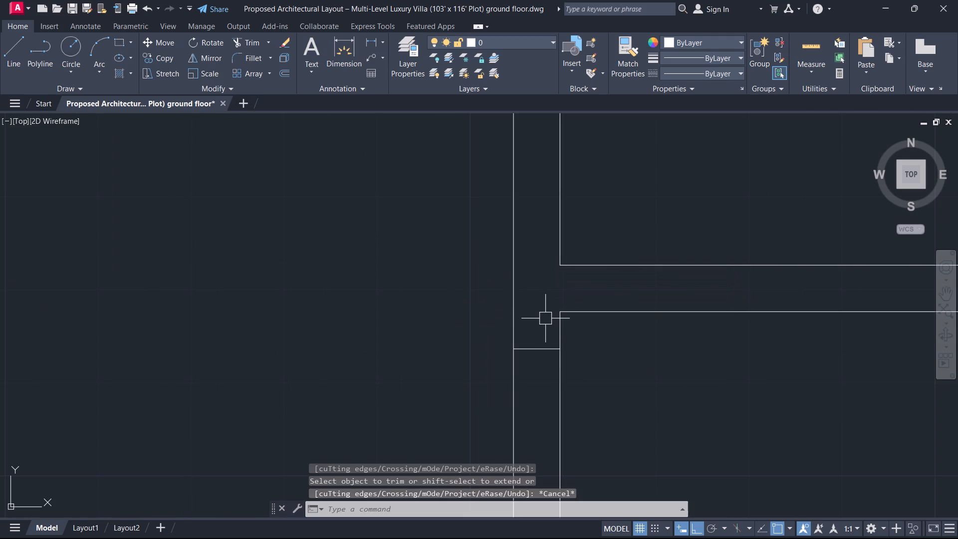
# Offset the jamb line in the corridor's right wall 3' downward to mark the doorway's other side.
pyautogui.write('o')
pyautogui.press('space')
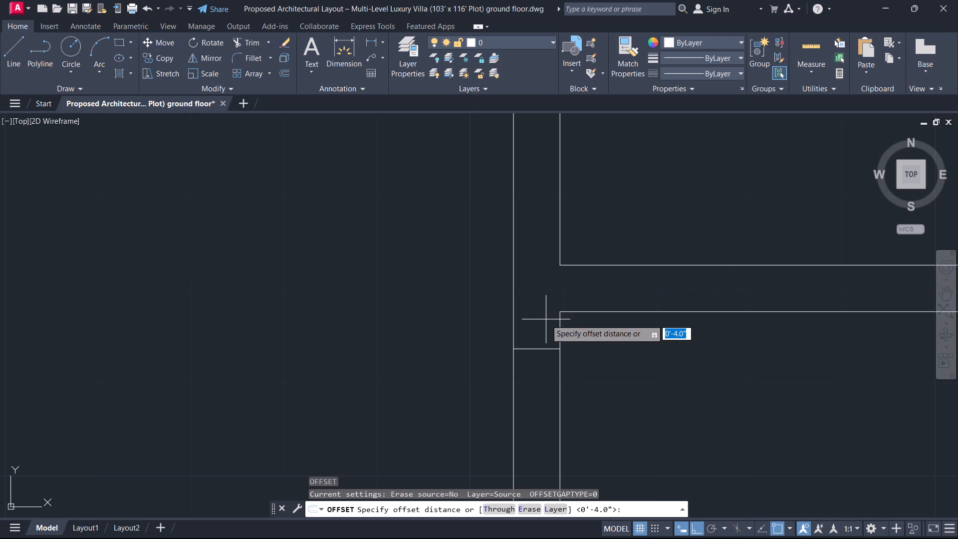
pyautogui.press('3')
pyautogui.press("'")
pyautogui.press('Return')
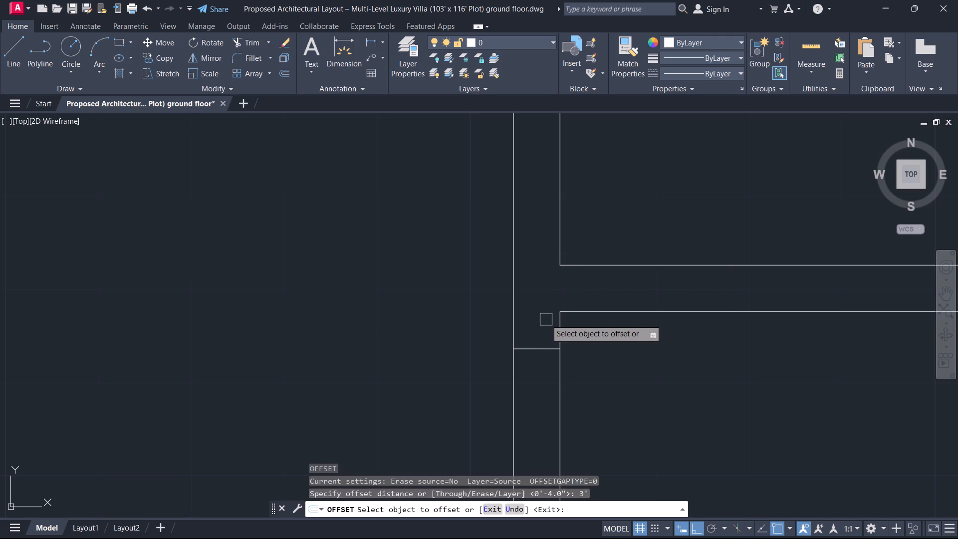
pyautogui.scroll(1, 568, 312)
pyautogui.click(518, 370)
pyautogui.click(518, 401)
pyautogui.press('Escape')
# Trim both faces of the corridor's right wall between the two jamb lines to open the doorway.
pyautogui.scroll(-2, 522, 408)
pyautogui.moveTo(523, 408); pyautogui.dragTo(617, 256, button='middle')
pyautogui.scroll(-1, 617, 256)
pyautogui.write('tr')
pyautogui.press('space')
pyautogui.click(645, 305)
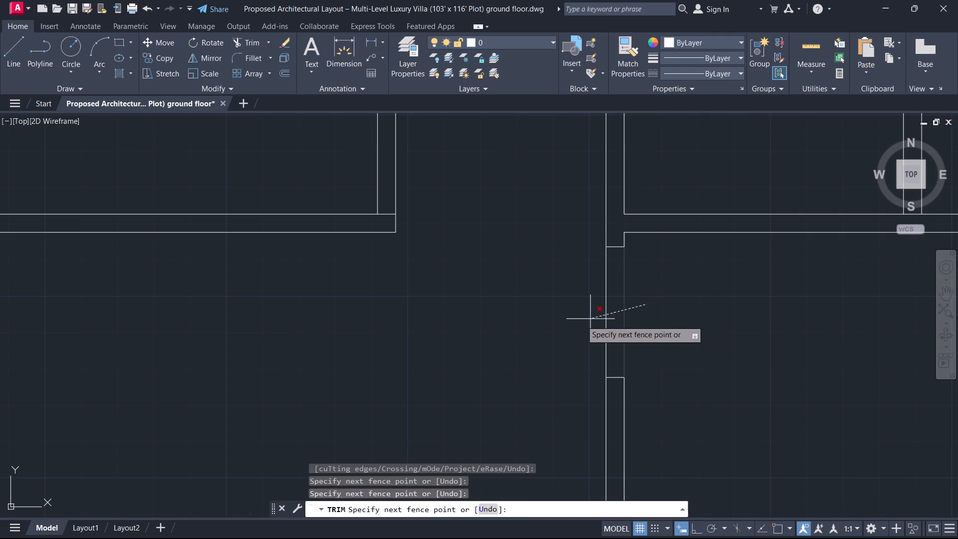
pyautogui.click(529, 322)
pyautogui.press('Escape')
pyautogui.scroll(-5, 611, 340)
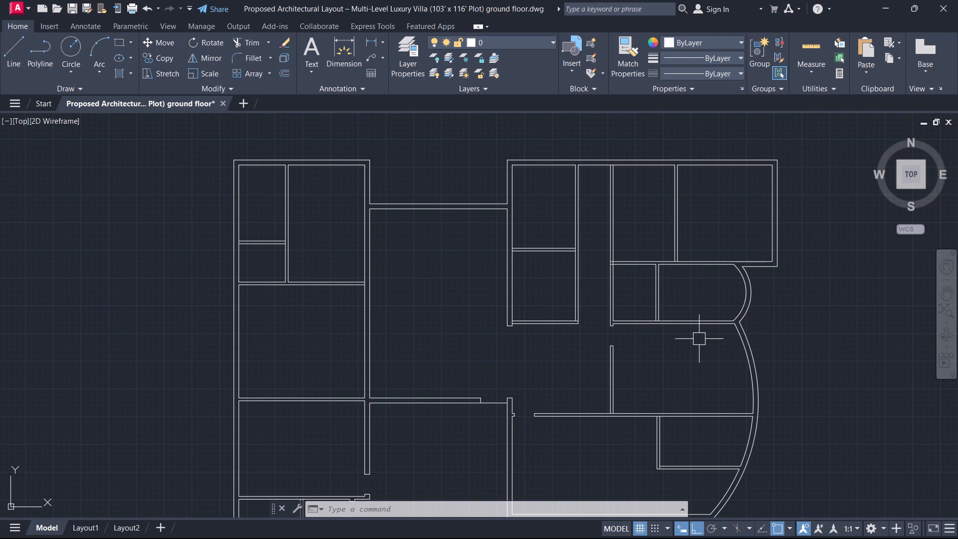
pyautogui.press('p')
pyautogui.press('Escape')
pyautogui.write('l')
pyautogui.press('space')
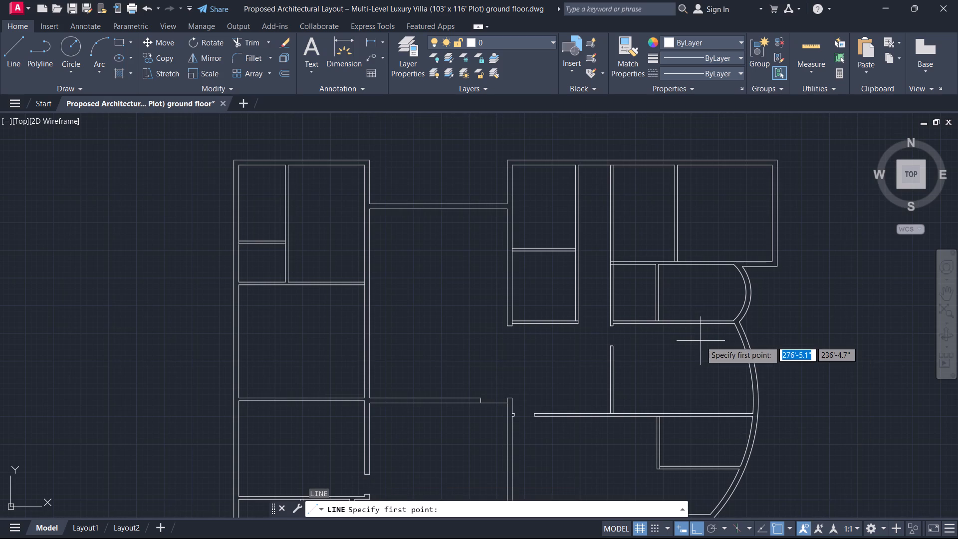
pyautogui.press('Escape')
# Extend the lower line of the partition between the corridor's two left-side rooms to the outer face of their right wall.
pyautogui.scroll(1, 701, 341)
pyautogui.scroll(-1, 701, 341)
pyautogui.scroll(1, 575, 324)
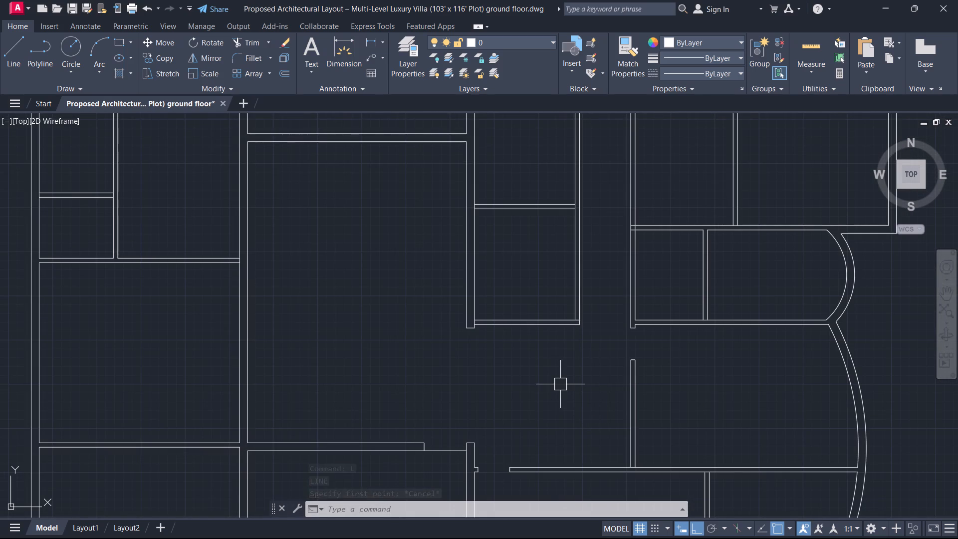
pyautogui.scroll(1, 534, 339)
pyautogui.scroll(-1, 564, 274)
pyautogui.scroll(1, 564, 274)
pyautogui.moveTo(564, 274); pyautogui.dragTo(579, 451, button='middle')
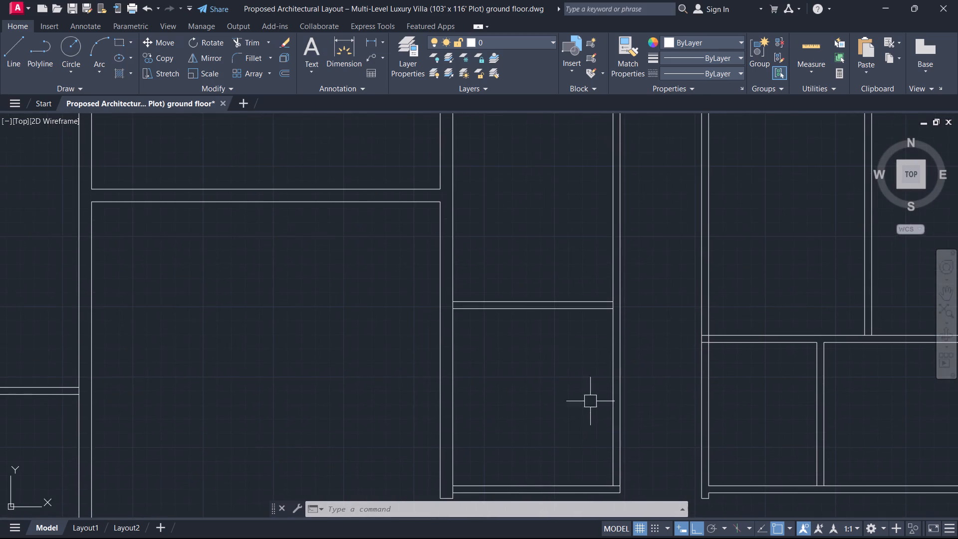
pyautogui.write('ex')
pyautogui.press('space')
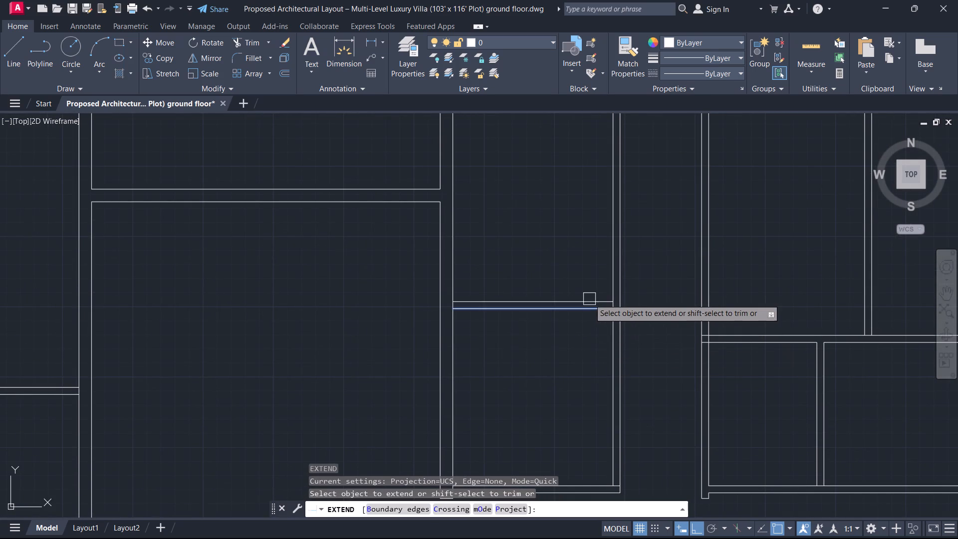
pyautogui.click(577, 311)
pyautogui.press('Escape')
# Offset the extended partition line 4" downward as a jamb line for the lower room's doorway.
pyautogui.write('o')
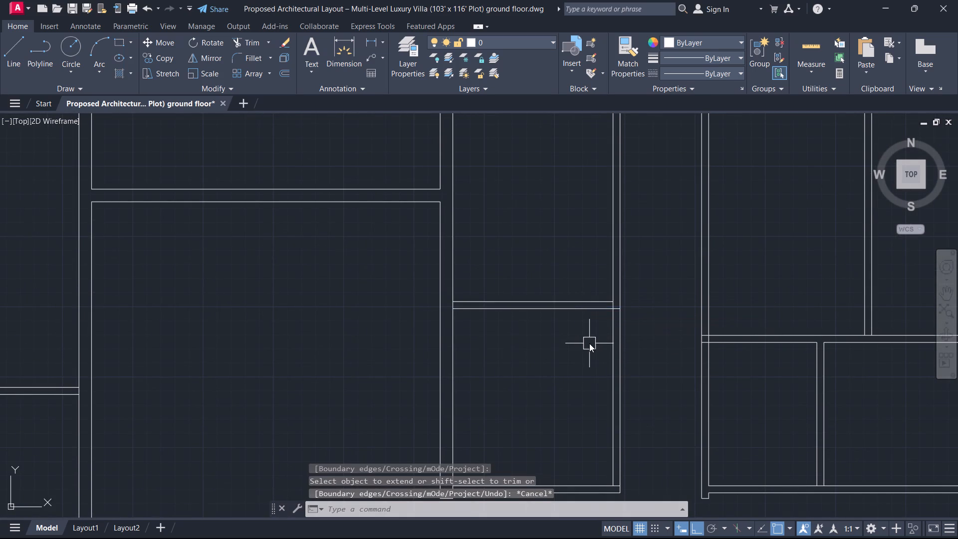
pyautogui.press('space')
pyautogui.press('4')
pyautogui.press('Return')
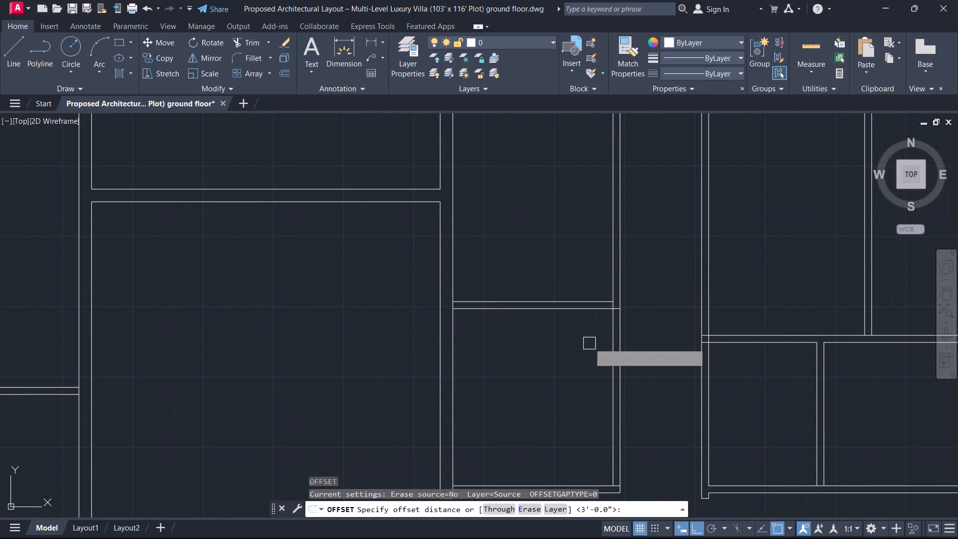
pyautogui.click(589, 318)
pyautogui.click(588, 311)
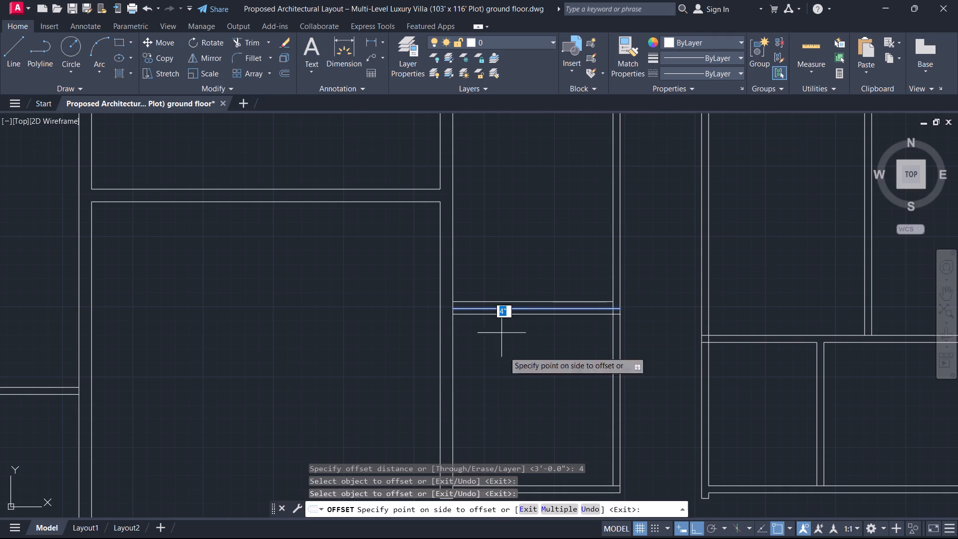
pyautogui.click(539, 365)
pyautogui.press('Escape')
# Trim the extended partition line back to the wall's inner face and the new jamb line to the wall's thickness.
pyautogui.scroll(3, 594, 305)
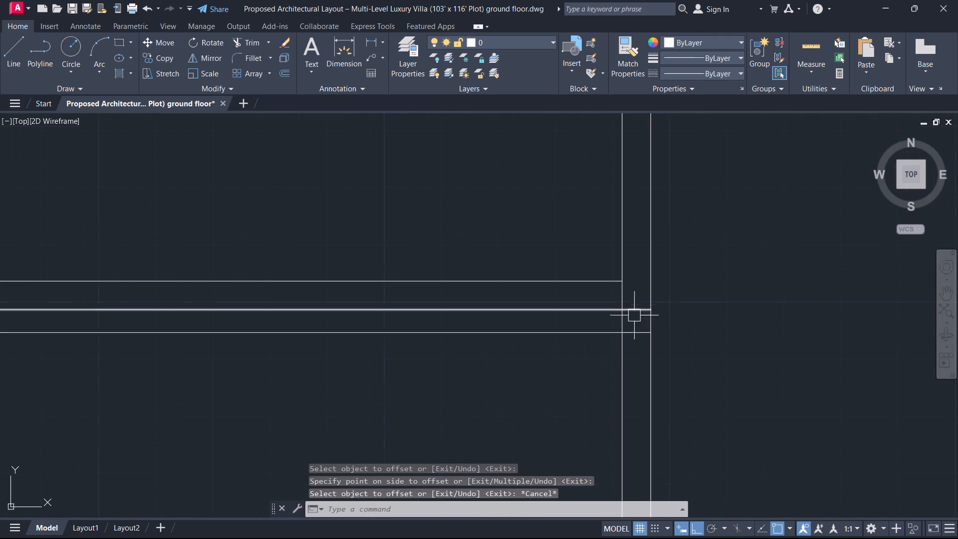
pyautogui.press('t')
pyautogui.press('r')
pyautogui.press('space')
pyautogui.click(634, 311)
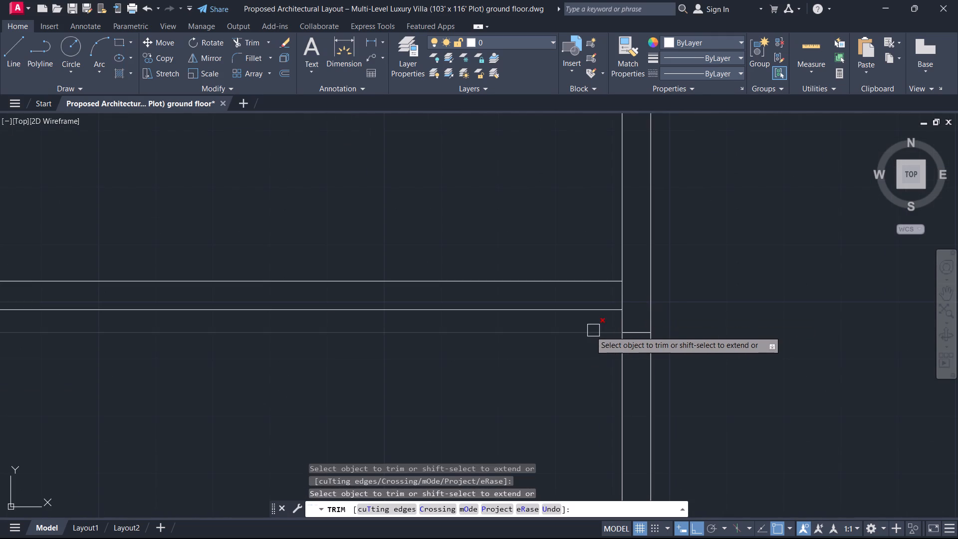
pyautogui.click(588, 331)
pyautogui.press('Escape')
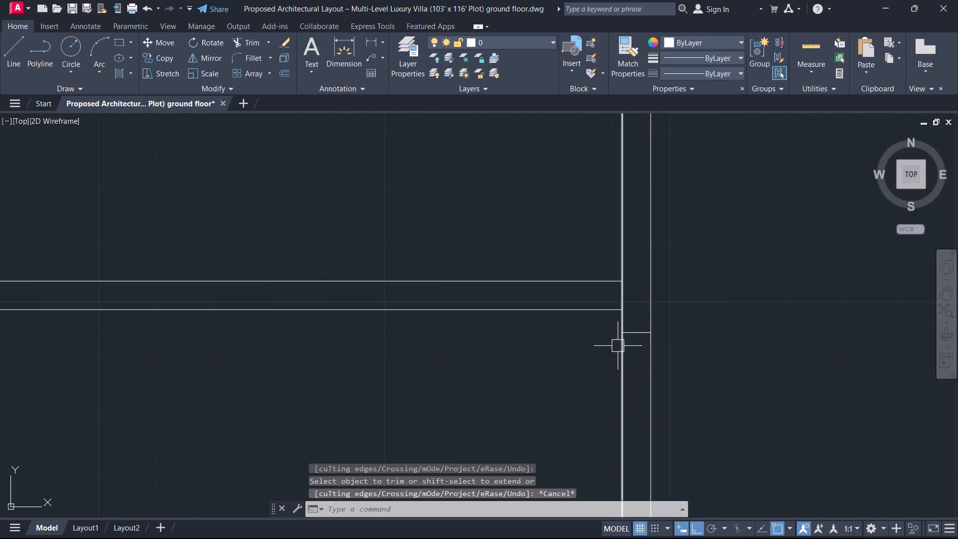
# Offset the jamb line in the lower room's right wall 3' downward.
pyautogui.write('o')
pyautogui.press('space')
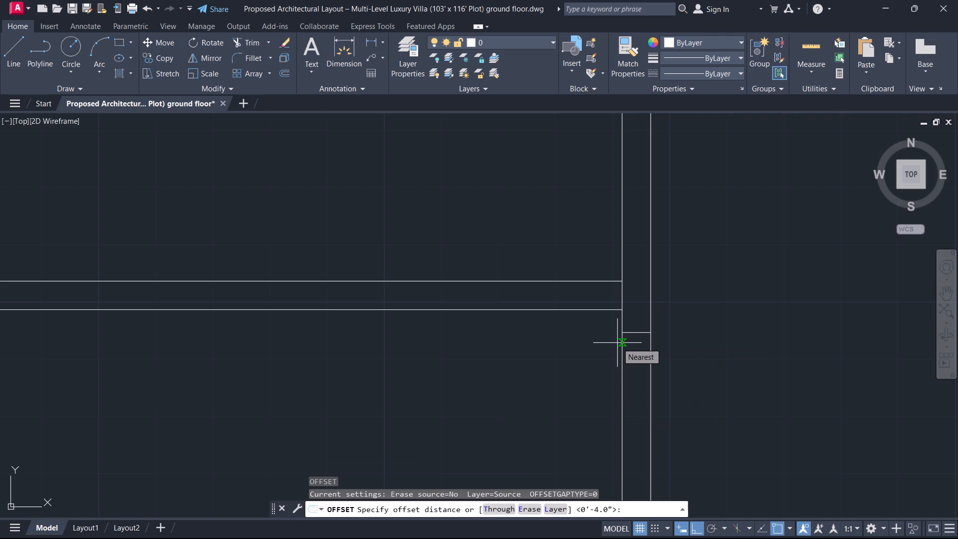
pyautogui.press('3')
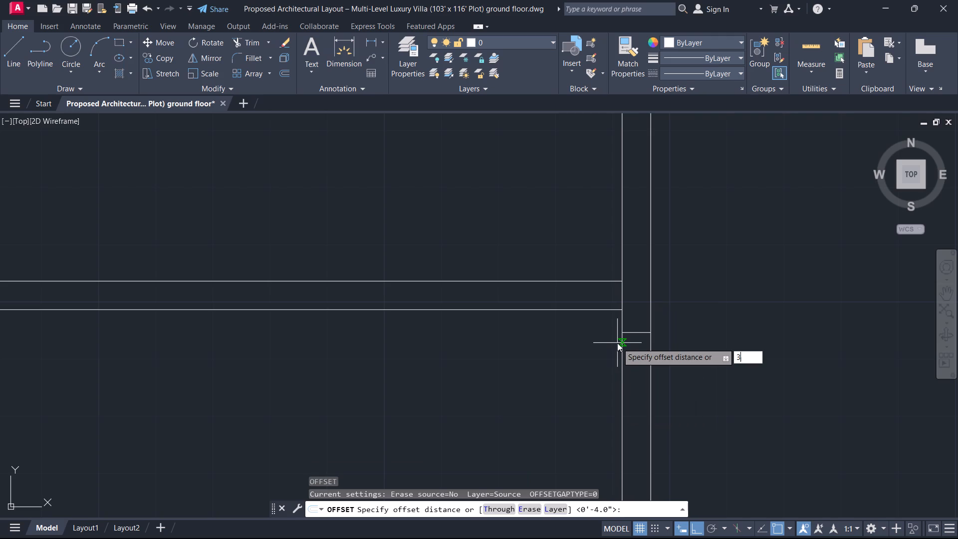
pyautogui.press("'")
pyautogui.press('Return')
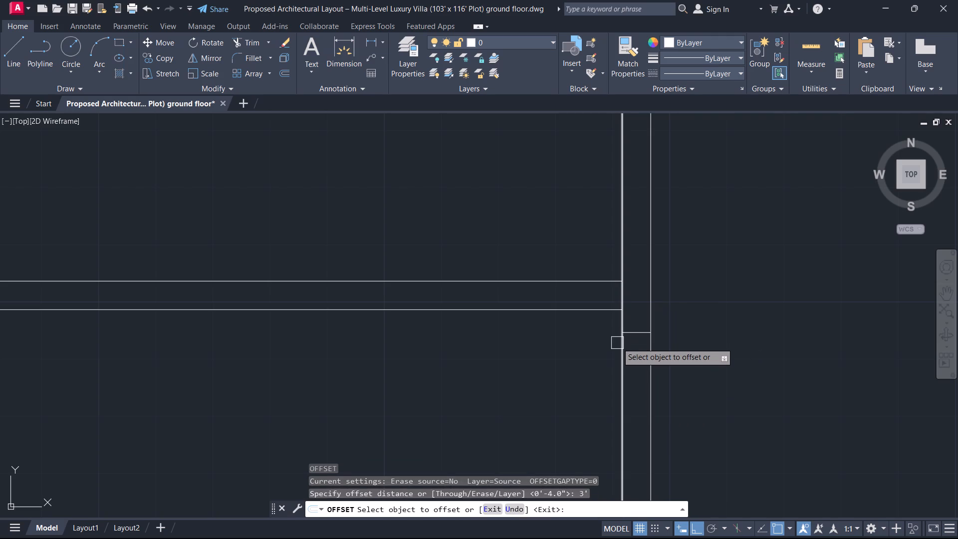
pyautogui.click(632, 336)
pyautogui.click(637, 358)
pyautogui.press('Escape')
# Trim both faces of the lower room's right wall between the jamb lines to open its doorway.
pyautogui.scroll(-2, 680, 393)
pyautogui.moveTo(683, 393); pyautogui.dragTo(647, 268, button='middle')
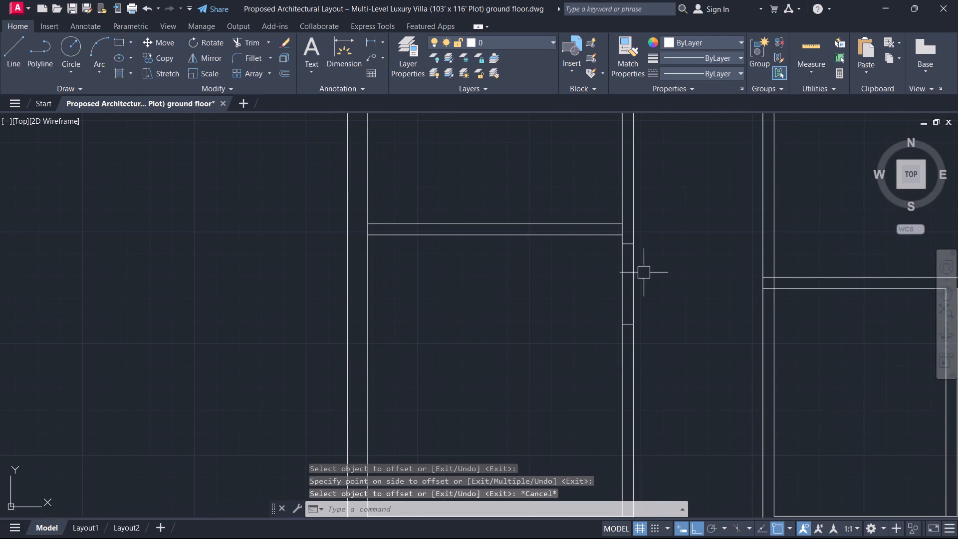
pyautogui.write('tr')
pyautogui.press('space')
pyautogui.click(644, 293)
pyautogui.click(577, 297)
pyautogui.press('Escape')
# Offset the inner face of the two rooms' right wall 4" to the left, across the horizontal partition, as a jamb line.
pyautogui.scroll(1, 614, 225)
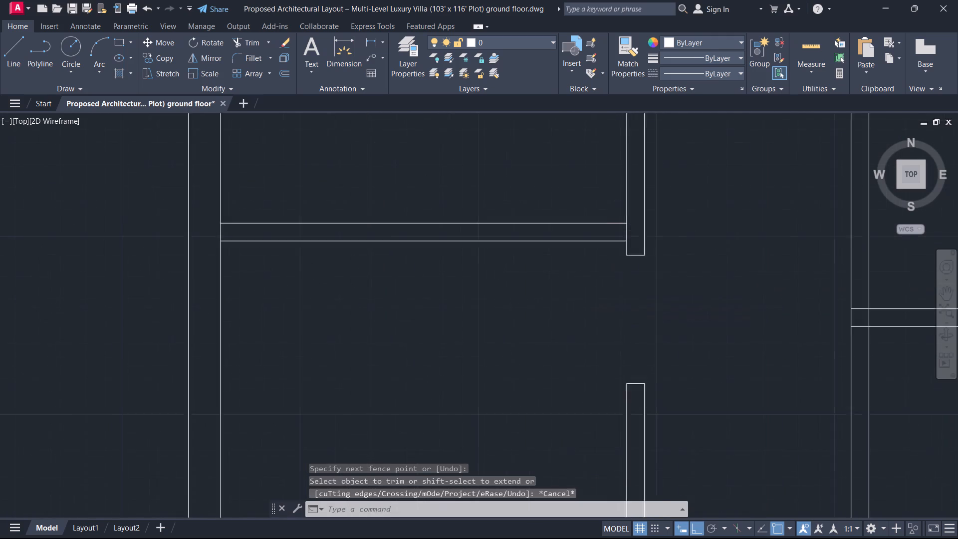
pyautogui.scroll(2, 614, 225)
pyautogui.moveTo(630, 281); pyautogui.dragTo(622, 351, button='middle')
pyautogui.write('o')
pyautogui.press('space')
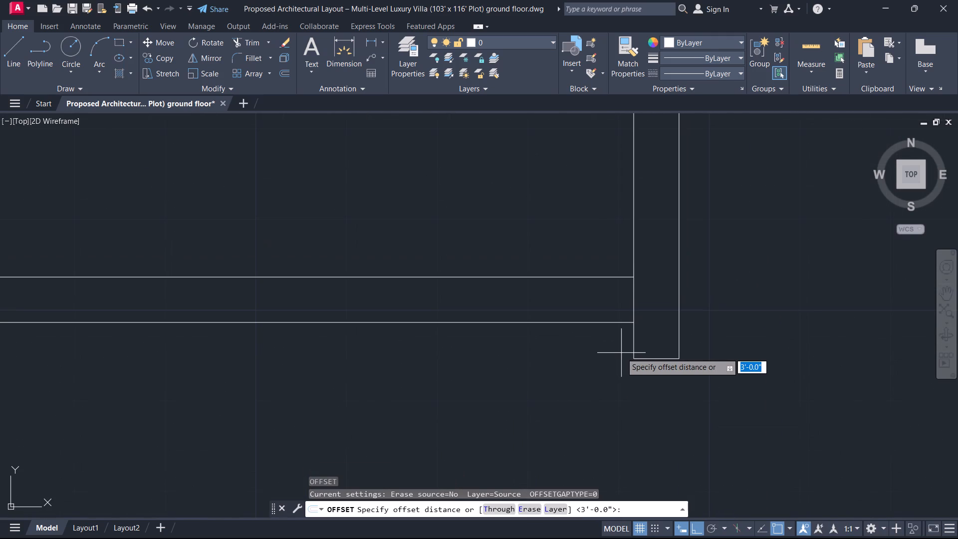
pyautogui.press('4')
pyautogui.press('Return')
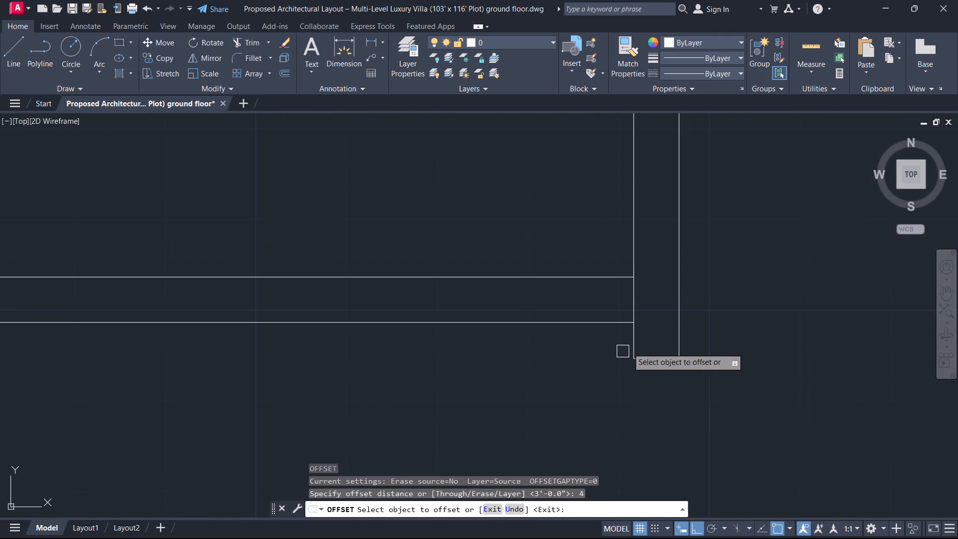
pyautogui.moveTo(637, 296); pyautogui.dragTo(632, 293)
pyautogui.click(585, 296)
pyautogui.press('Escape')
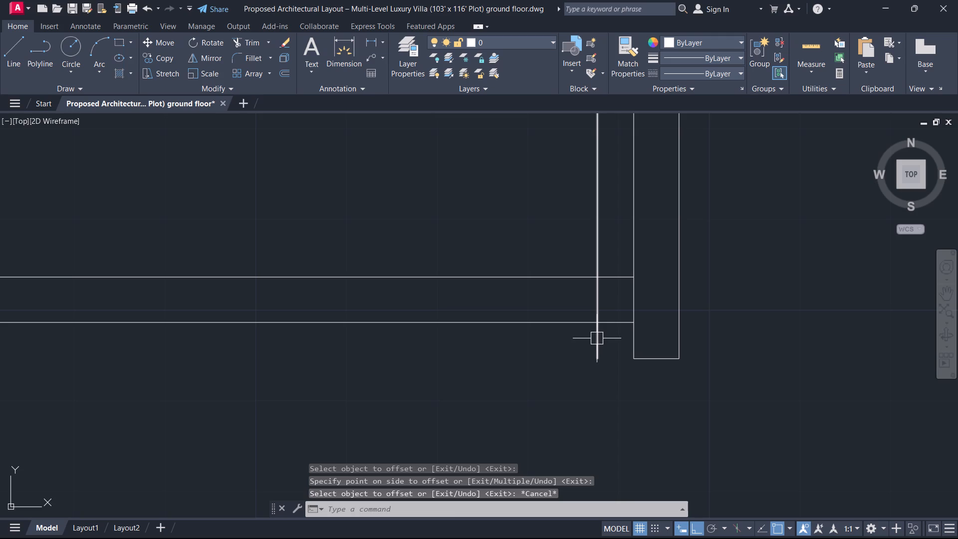
# Trim the new jamb line to the partition's thickness and remove the wall face crossing the partition's right end.
pyautogui.write('tr')
pyautogui.press('space')
pyautogui.click(599, 345)
pyautogui.click(596, 251)
pyautogui.click(640, 296)
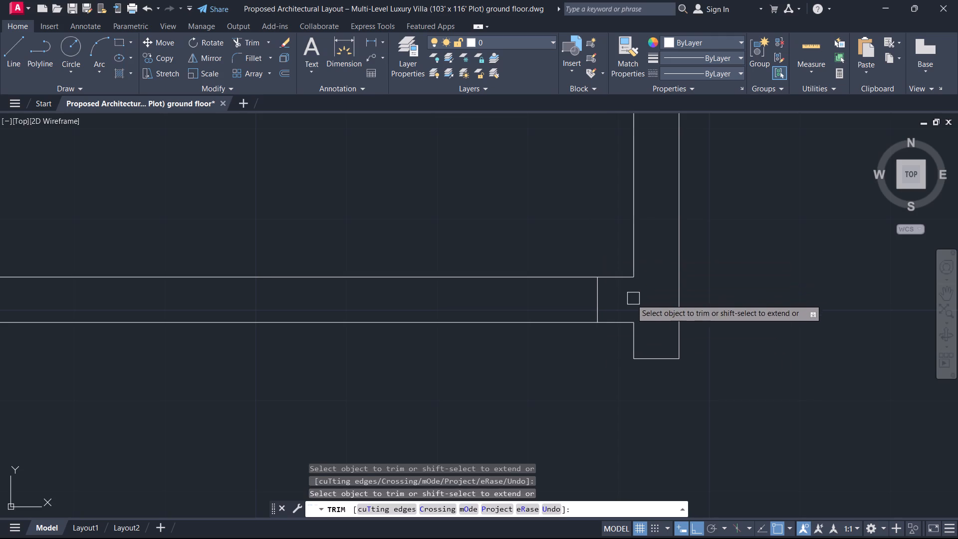
pyautogui.press('Escape')
# Offset the partition's jamb line 2'6" to the left.
pyautogui.write('o')
pyautogui.press('space')
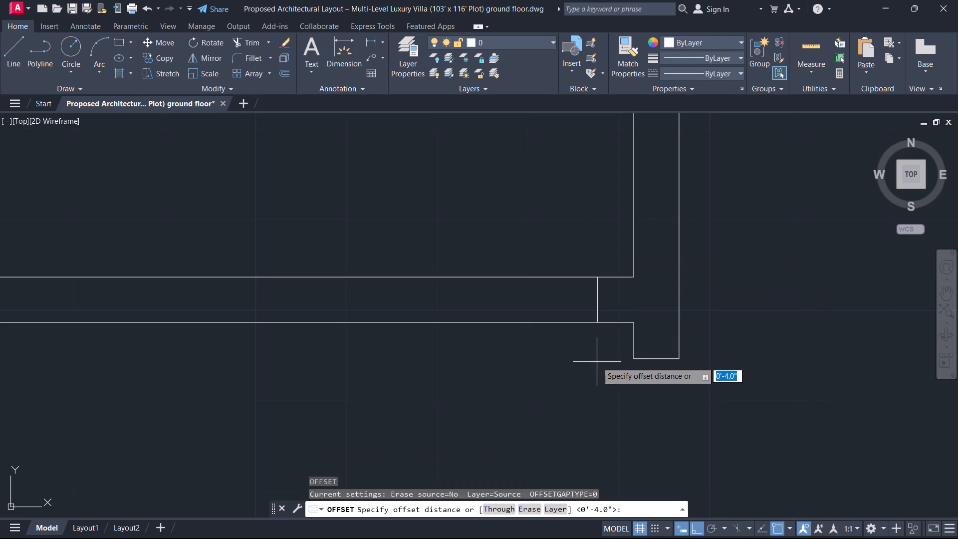
pyautogui.write("2'6")
pyautogui.press('Return')
pyautogui.scroll(2, 589, 357)
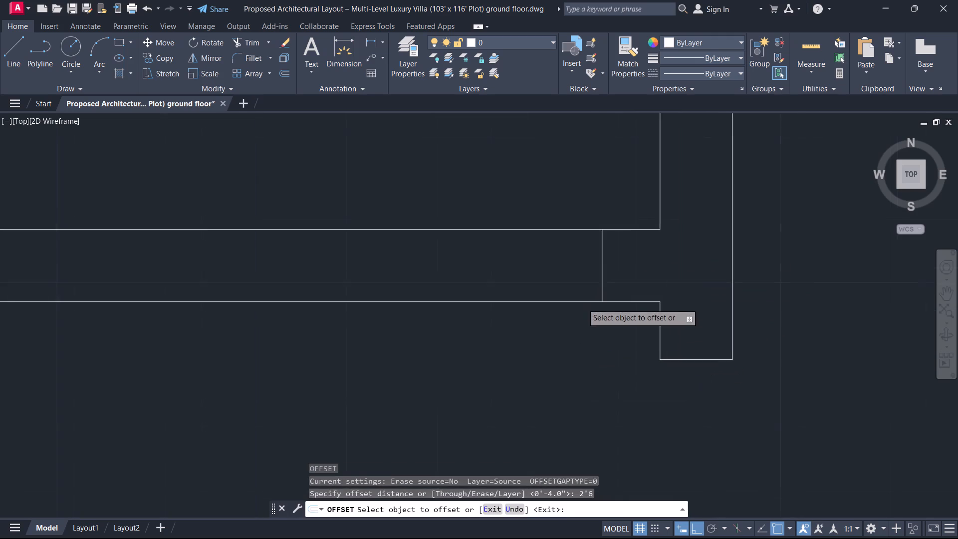
pyautogui.click(613, 253)
pyautogui.click(536, 282)
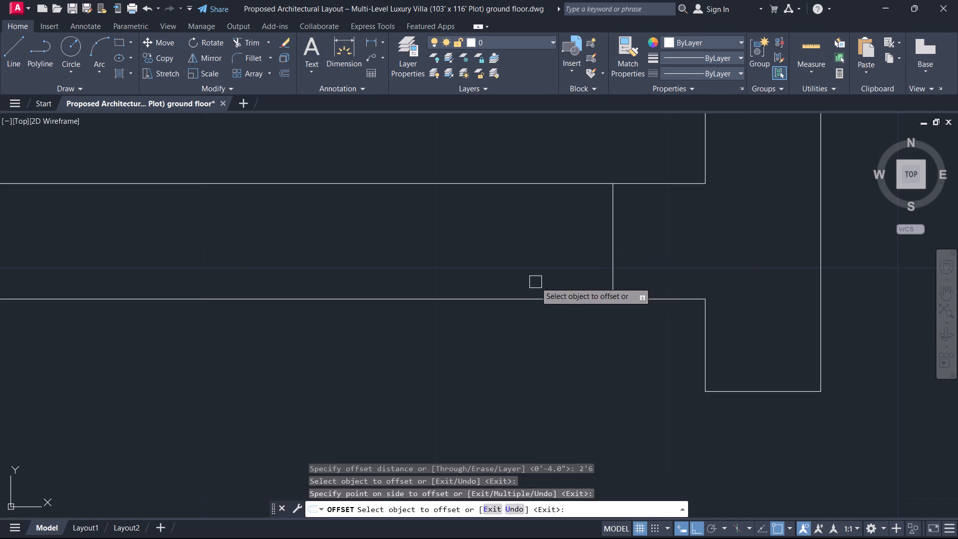
pyautogui.press('Escape')
# Trim both faces of the horizontal partition between the two jamb lines to open its doorway.
pyautogui.scroll(-3, 401, 320)
pyautogui.moveTo(392, 333); pyautogui.dragTo(545, 359, button='middle')
pyautogui.write('tr')
pyautogui.press('space')
pyautogui.click(537, 374)
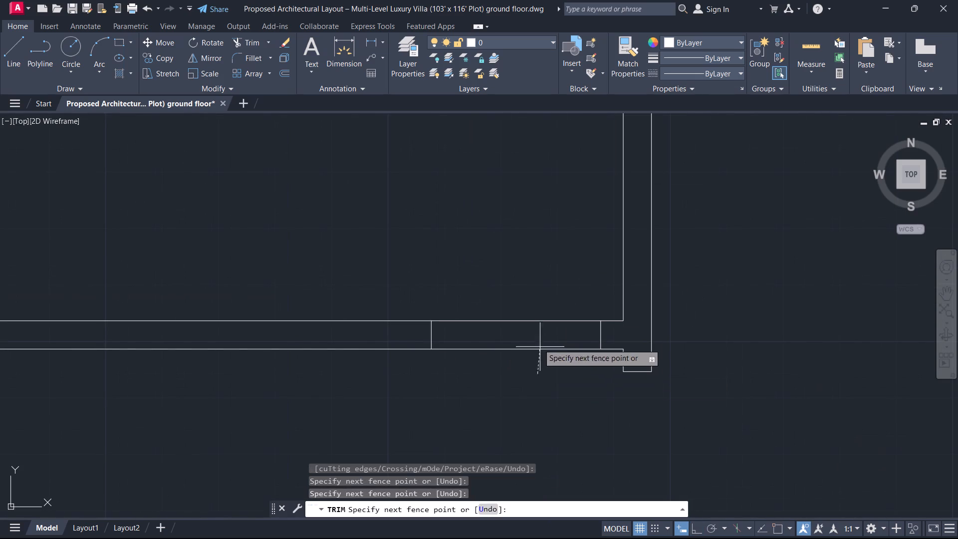
pyautogui.click(505, 293)
pyautogui.press('Escape')
# Trim away both faces of the corridor's right wall above the horizontal wall, merging the corridor with the upper middle room.
pyautogui.scroll(-2, 505, 293)
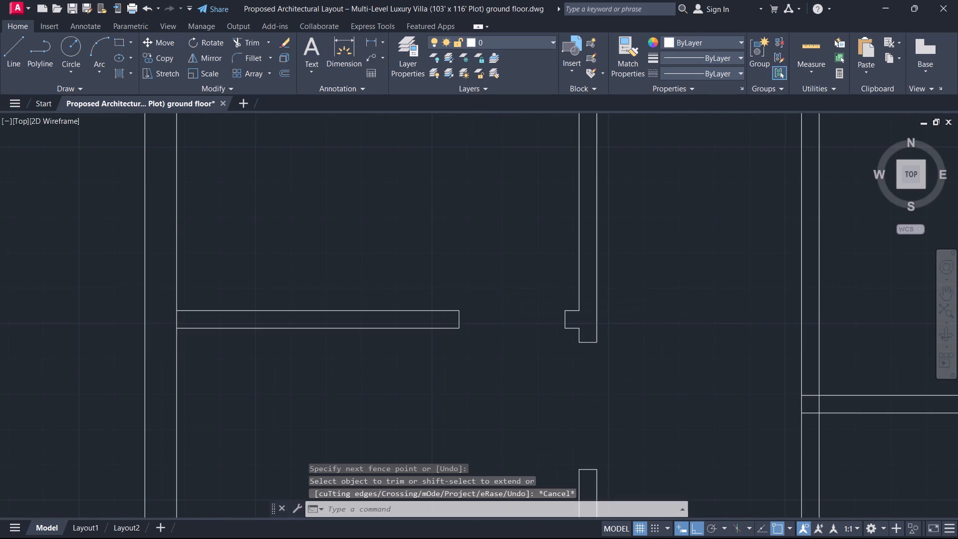
pyautogui.scroll(-1, 505, 293)
pyautogui.moveTo(505, 293); pyautogui.dragTo(454, 316, button='middle')
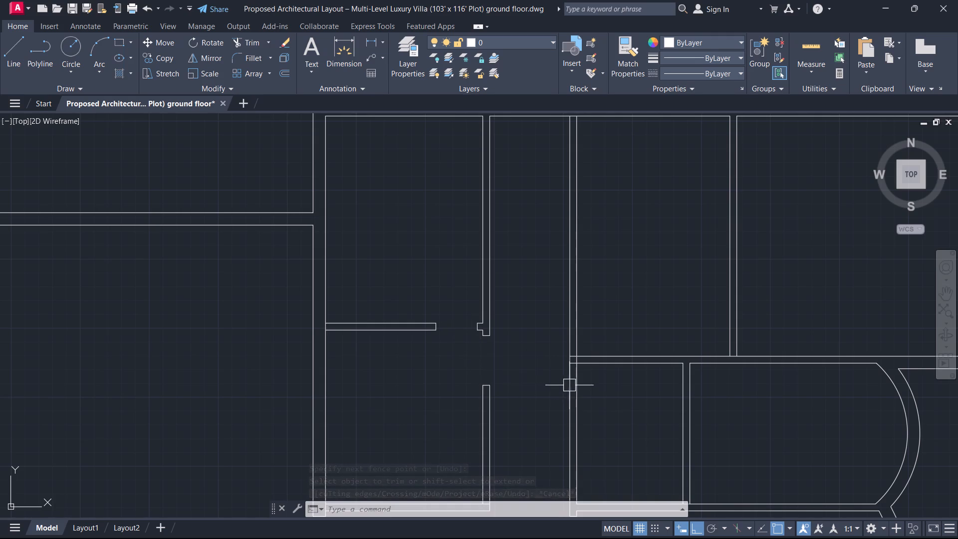
pyautogui.moveTo(612, 405); pyautogui.dragTo(583, 386, button='middle')
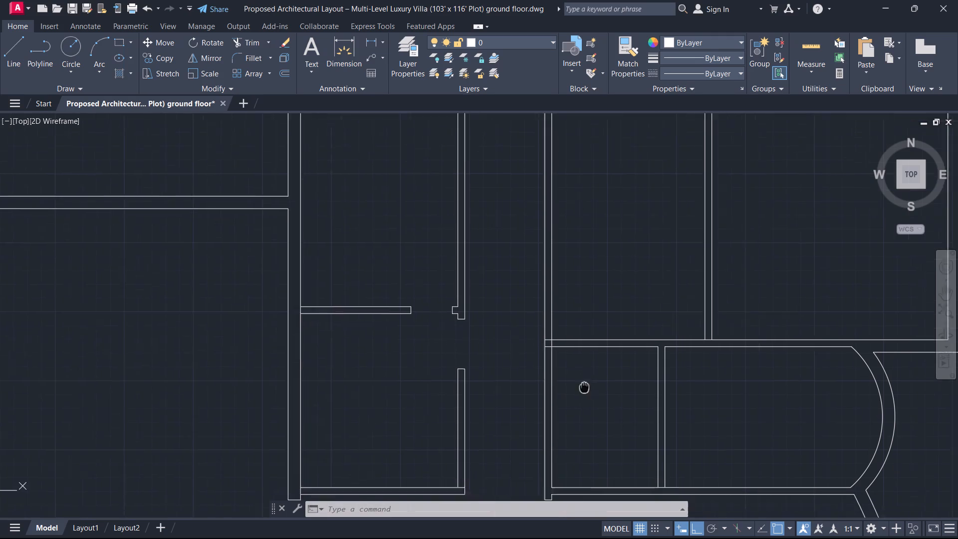
pyautogui.moveTo(583, 386); pyautogui.dragTo(565, 371, button='middle')
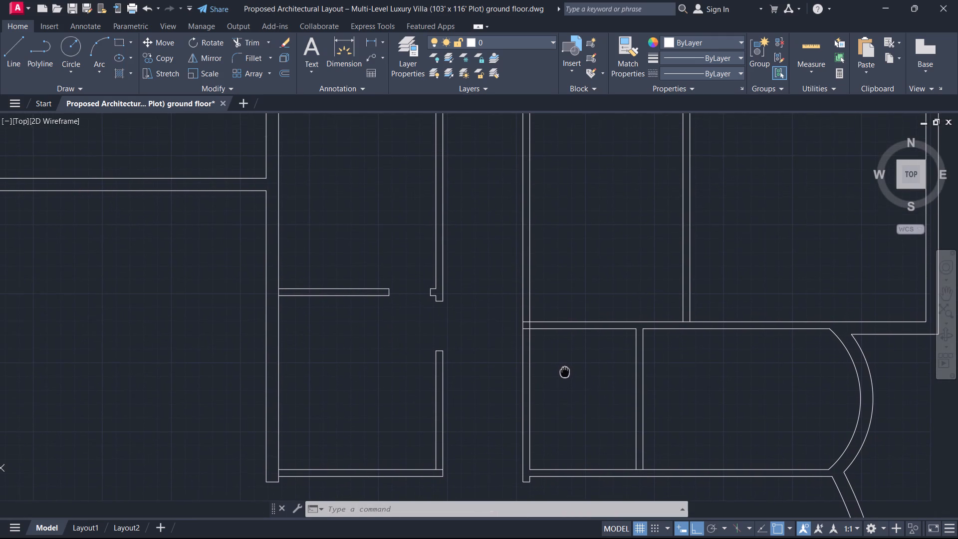
pyautogui.moveTo(565, 371); pyautogui.dragTo(565, 375, button='middle')
pyautogui.moveTo(540, 316); pyautogui.dragTo(511, 441, button='middle')
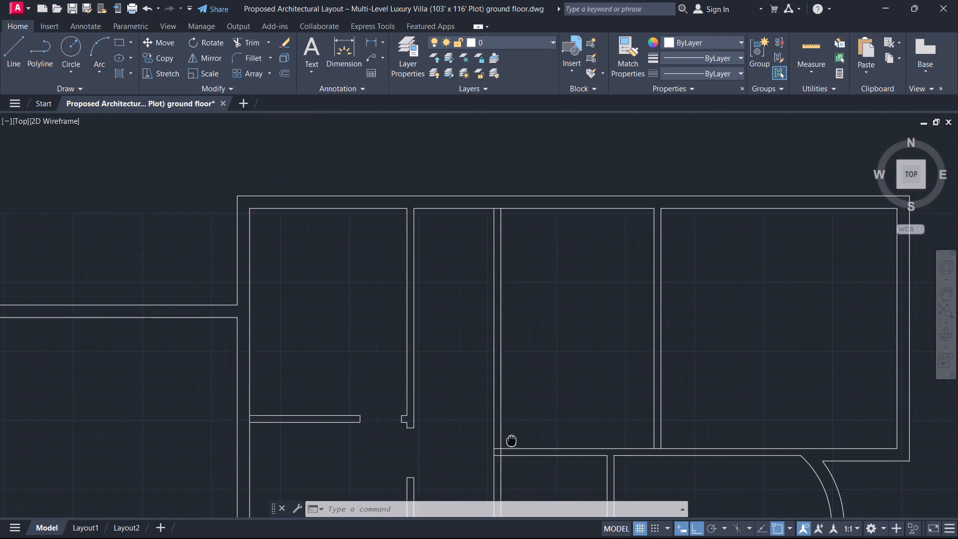
pyautogui.moveTo(511, 441); pyautogui.dragTo(516, 445, button='middle')
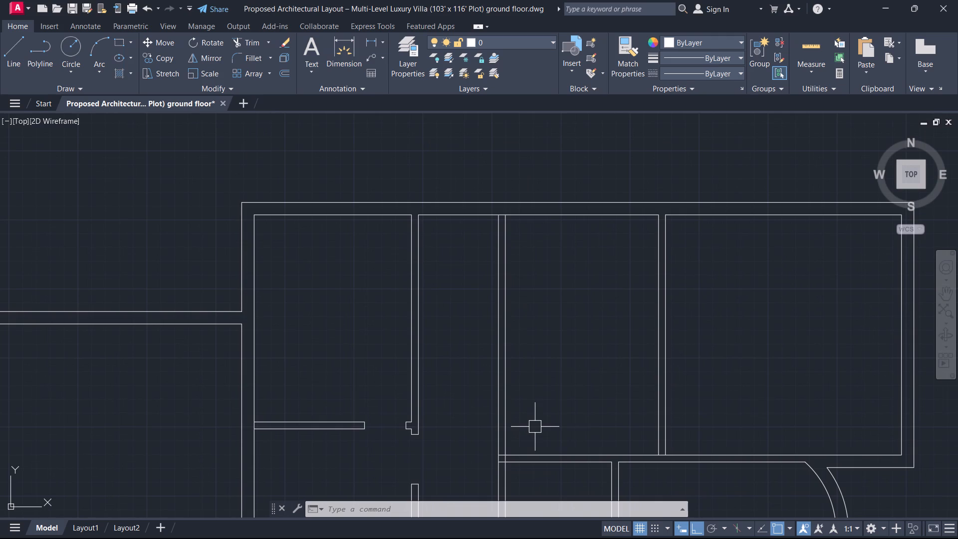
pyautogui.write('tr')
pyautogui.press('space')
pyautogui.moveTo(540, 424); pyautogui.dragTo(552, 412, button='middle')
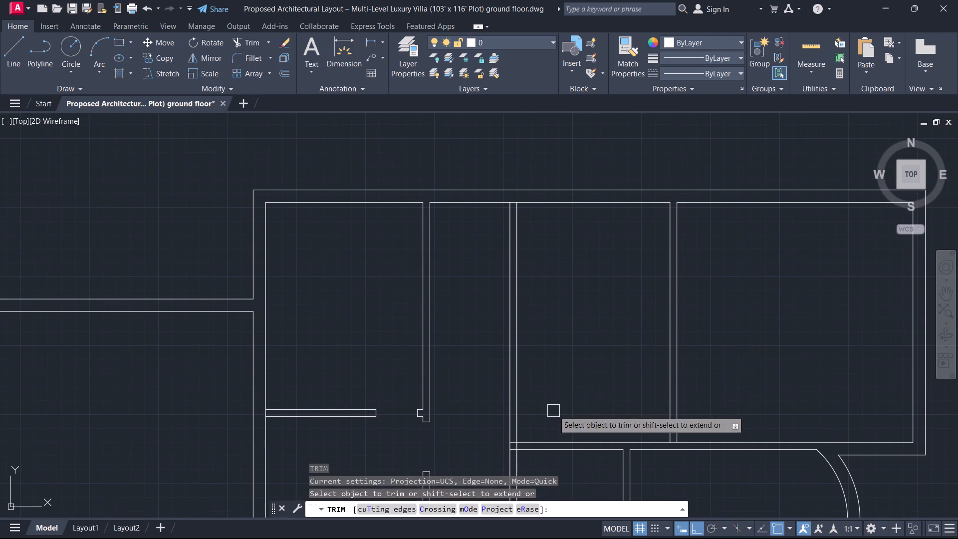
pyautogui.click(554, 410)
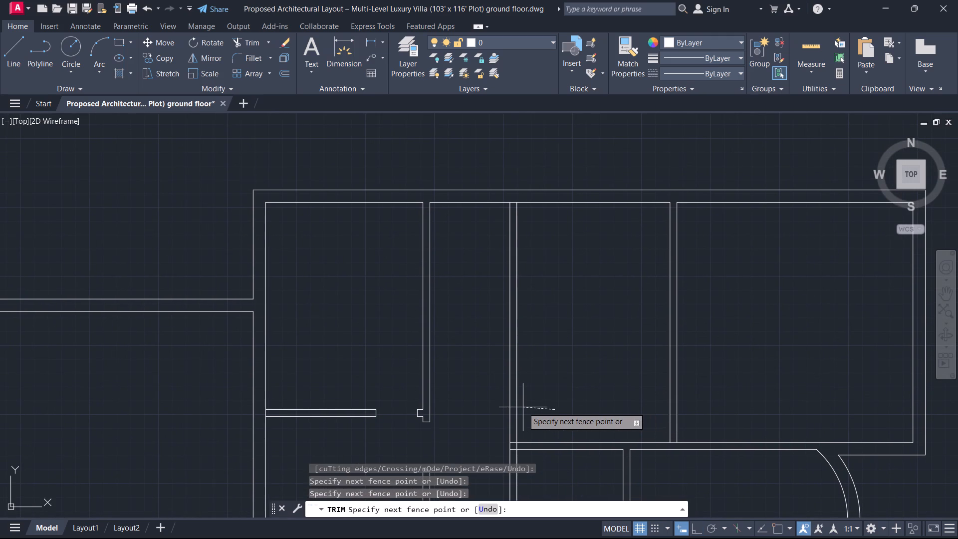
pyautogui.click(496, 399)
pyautogui.press('Escape')
# Fillet the inner faces of the small room's left and top walls into a clean corner.
pyautogui.moveTo(531, 447); pyautogui.dragTo(536, 332, button='middle')
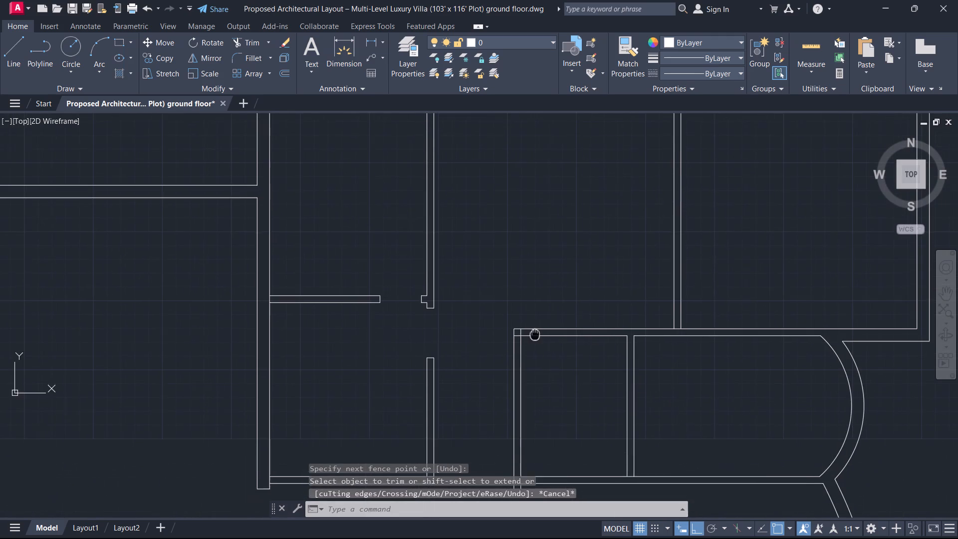
pyautogui.moveTo(536, 332); pyautogui.dragTo(537, 330, button='middle')
pyautogui.write('f')
pyautogui.press('space')
pyautogui.scroll(1, 535, 383)
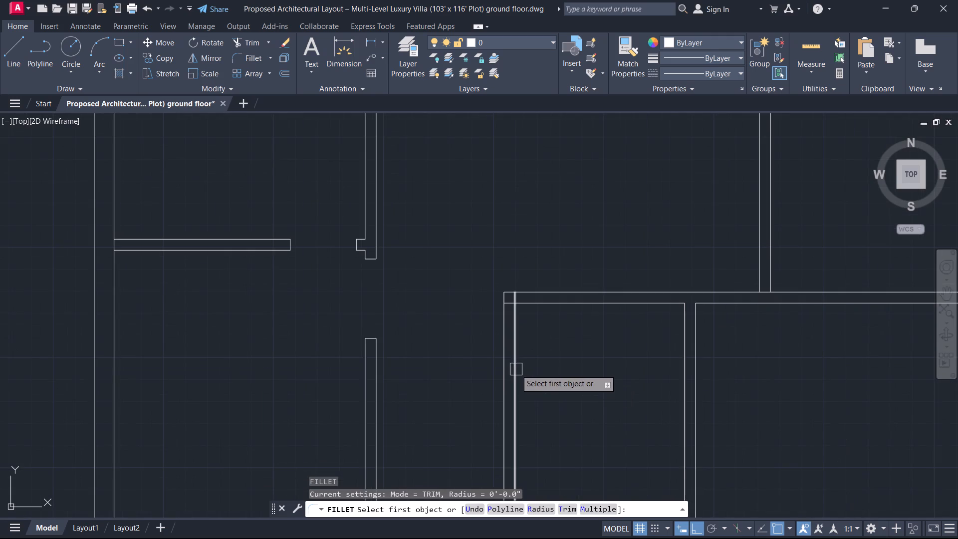
pyautogui.click(515, 368)
pyautogui.click(546, 308)
pyautogui.press('Escape')
pyautogui.scroll(1, 545, 323)
pyautogui.scroll(-1, 545, 325)
pyautogui.moveTo(545, 326); pyautogui.dragTo(518, 425, button='middle')
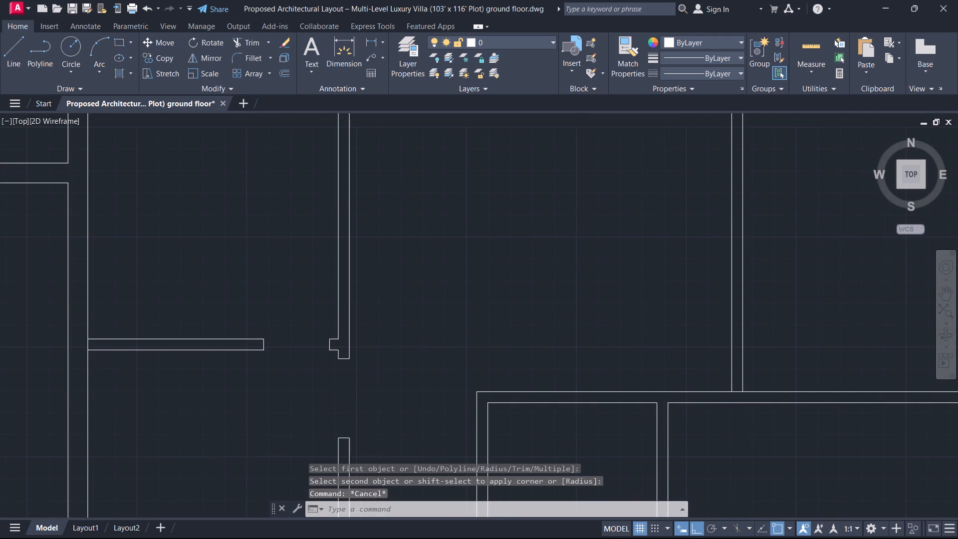
# Measure the merged upper room's depth up to the top wall and its width between the side walls.
pyautogui.press('d')
pyautogui.press('i')
pyautogui.press('space')
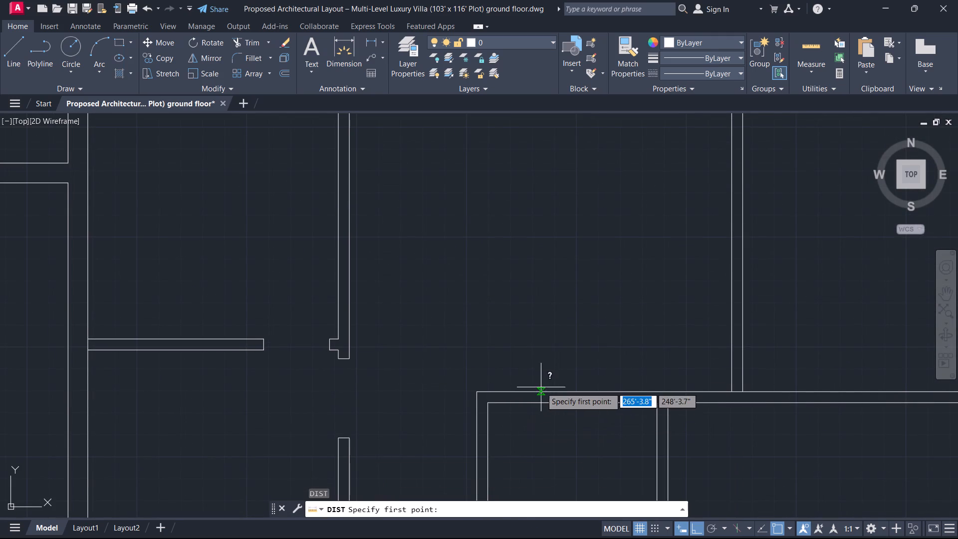
pyautogui.moveTo(541, 387); pyautogui.dragTo(544, 381)
pyautogui.moveTo(561, 303); pyautogui.dragTo(564, 520, button='middle')
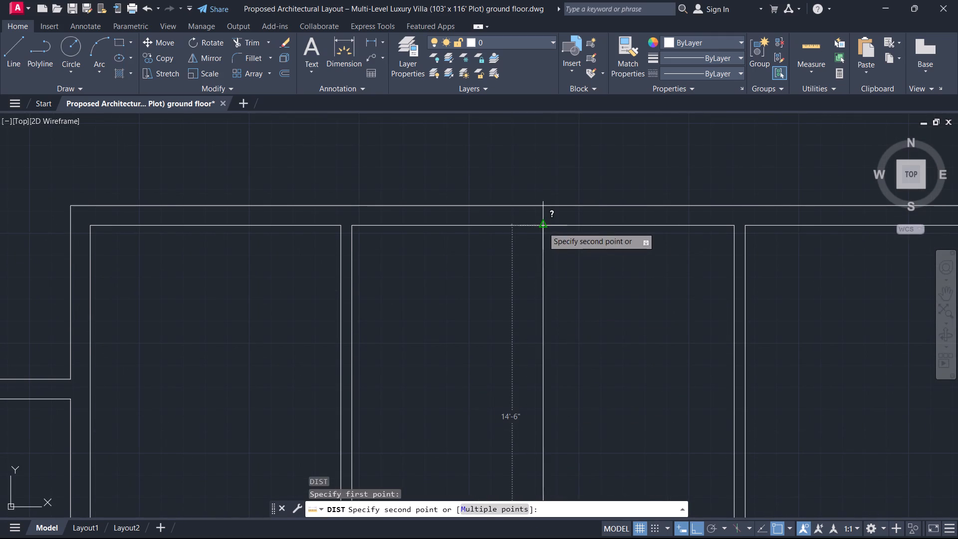
pyautogui.press('Escape')
pyautogui.scroll(-2, 522, 373)
pyautogui.moveTo(521, 373); pyautogui.dragTo(482, 261, button='middle')
pyautogui.press('space')
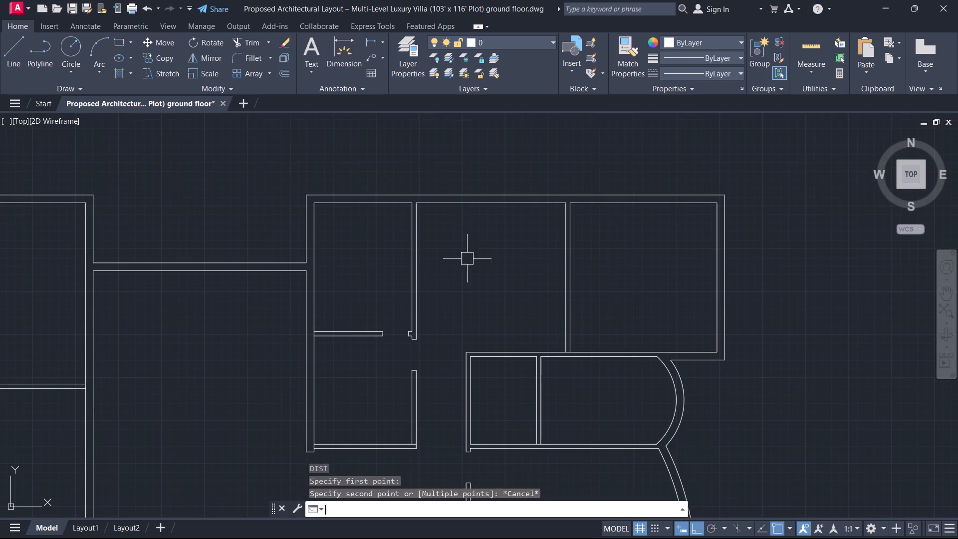
pyautogui.click(414, 273)
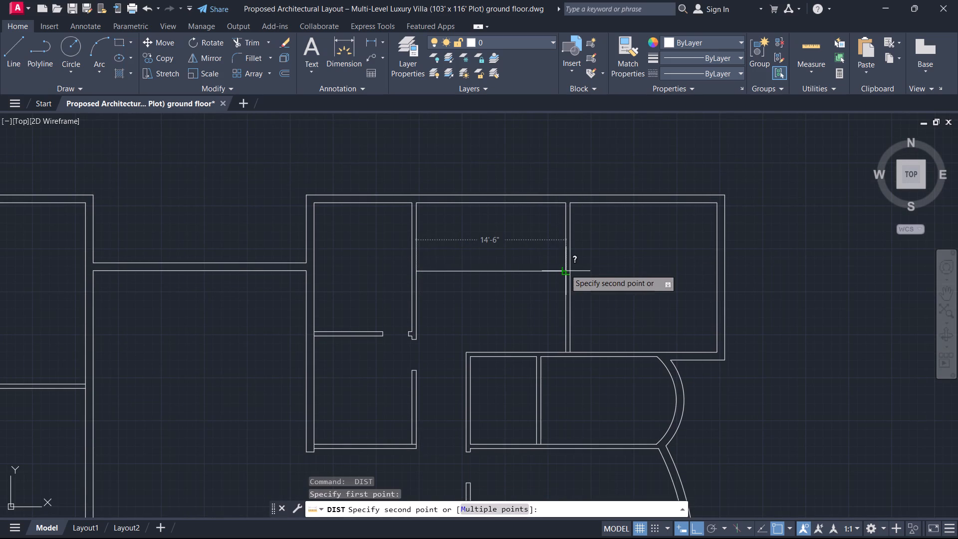
pyautogui.press('Escape')
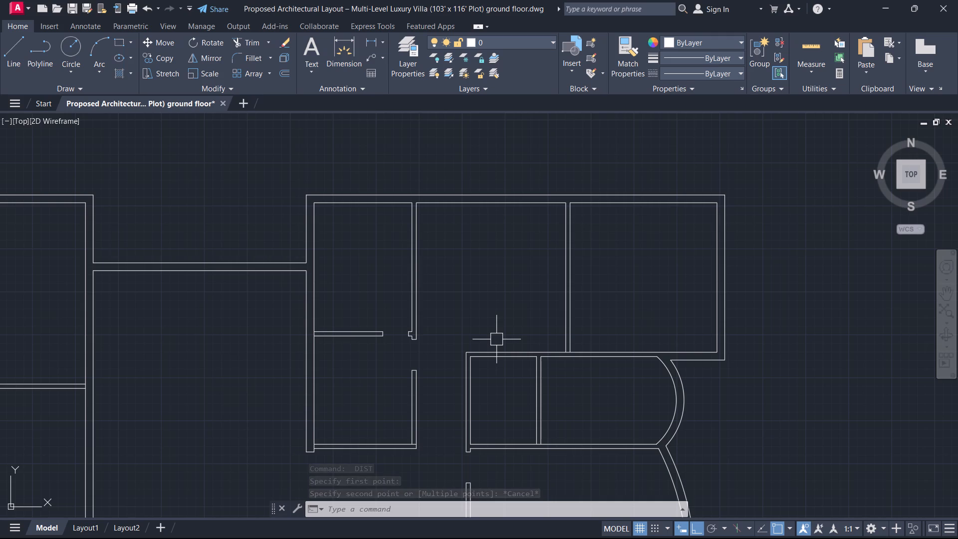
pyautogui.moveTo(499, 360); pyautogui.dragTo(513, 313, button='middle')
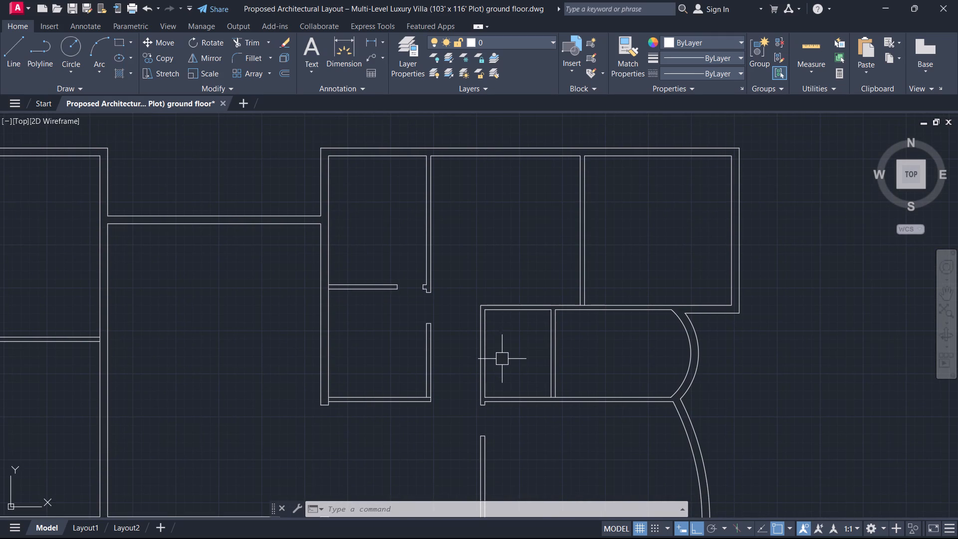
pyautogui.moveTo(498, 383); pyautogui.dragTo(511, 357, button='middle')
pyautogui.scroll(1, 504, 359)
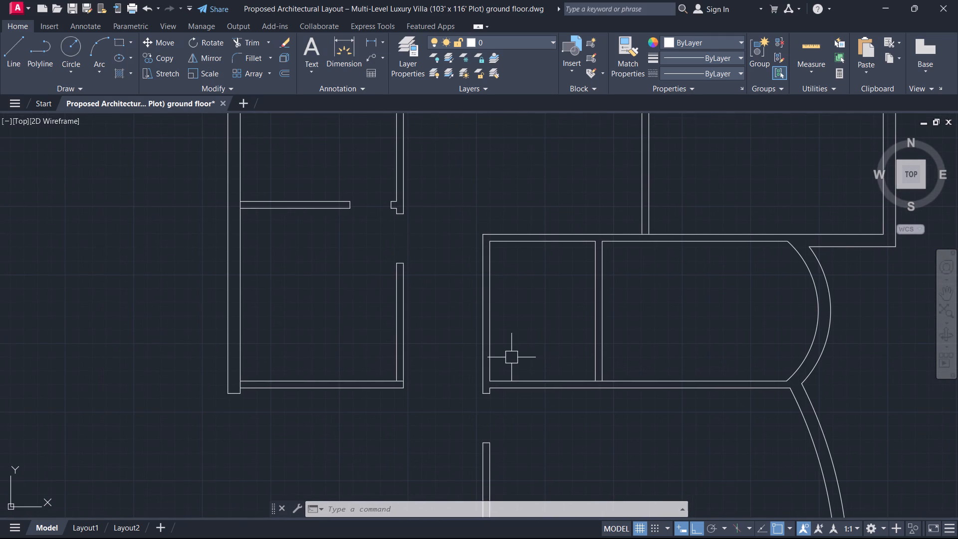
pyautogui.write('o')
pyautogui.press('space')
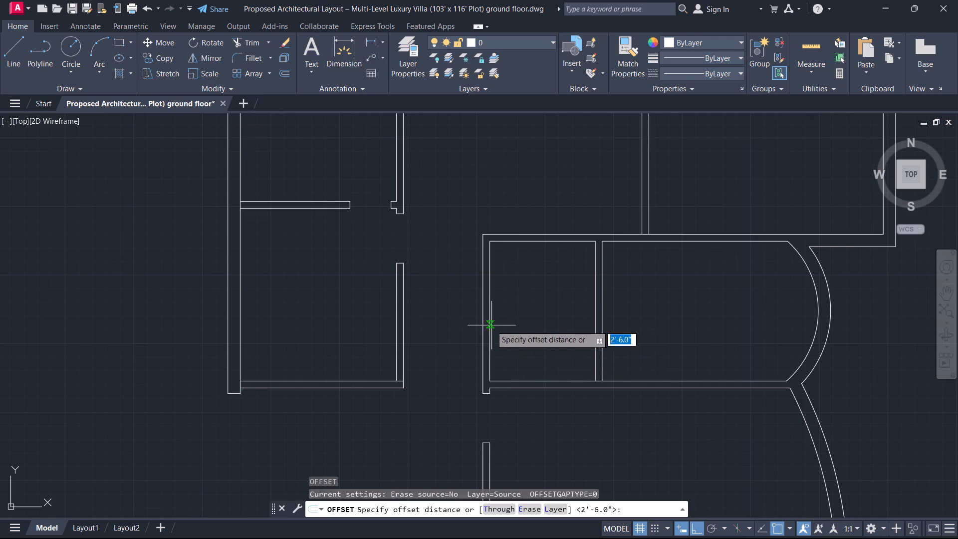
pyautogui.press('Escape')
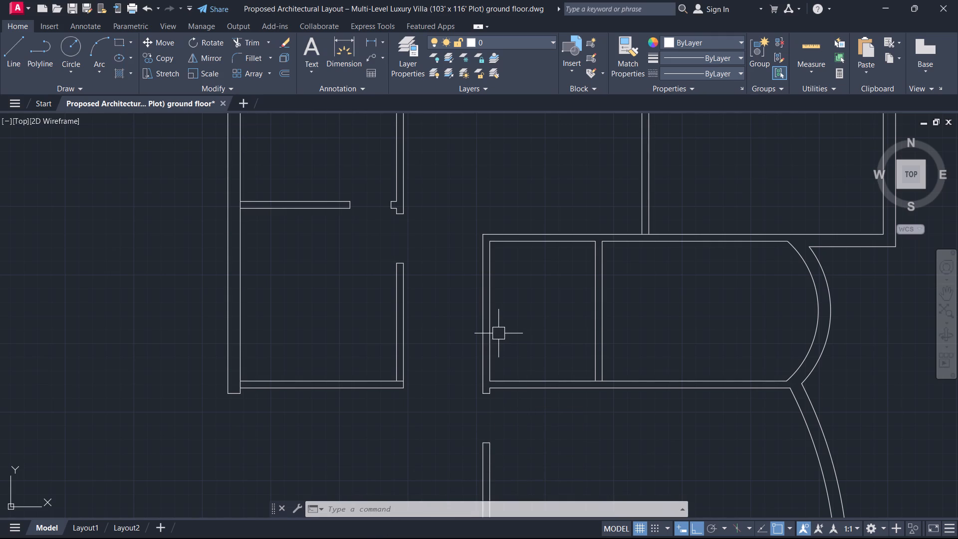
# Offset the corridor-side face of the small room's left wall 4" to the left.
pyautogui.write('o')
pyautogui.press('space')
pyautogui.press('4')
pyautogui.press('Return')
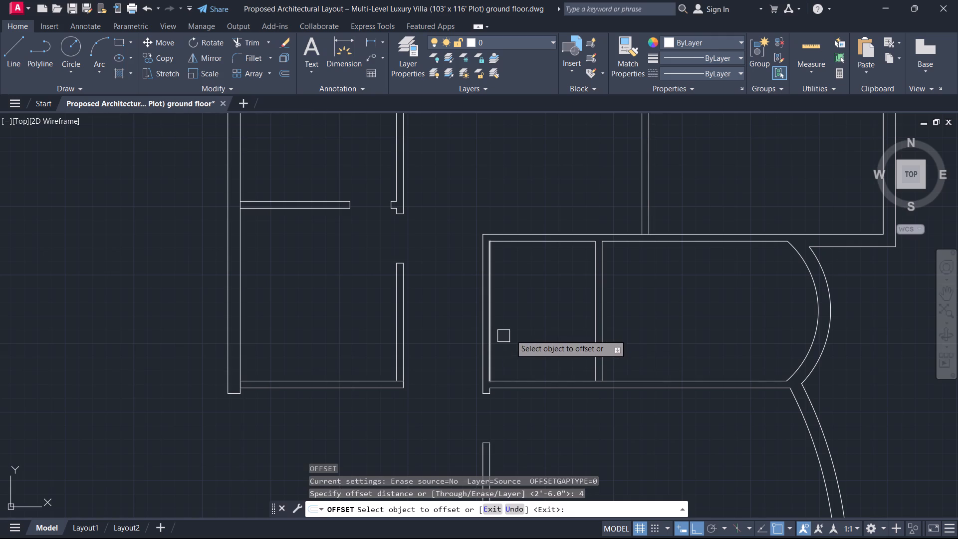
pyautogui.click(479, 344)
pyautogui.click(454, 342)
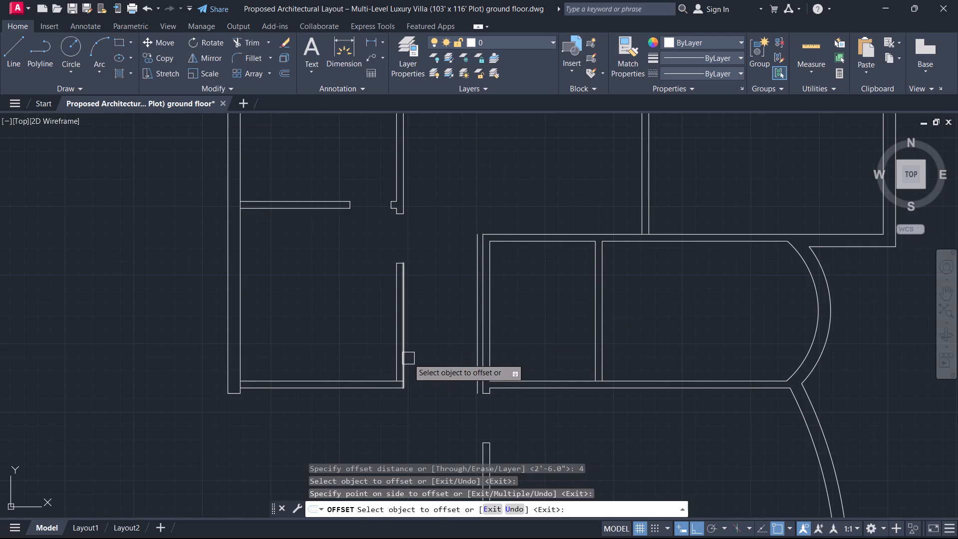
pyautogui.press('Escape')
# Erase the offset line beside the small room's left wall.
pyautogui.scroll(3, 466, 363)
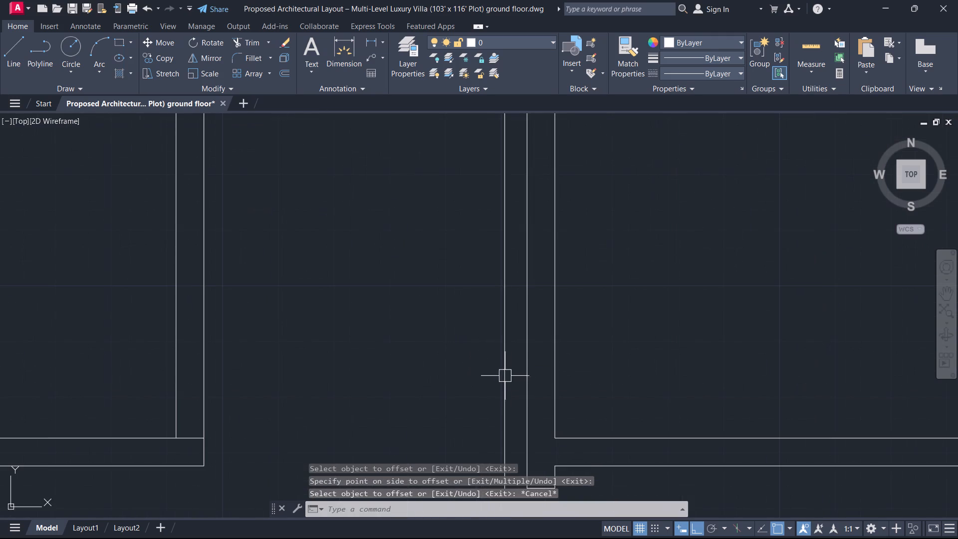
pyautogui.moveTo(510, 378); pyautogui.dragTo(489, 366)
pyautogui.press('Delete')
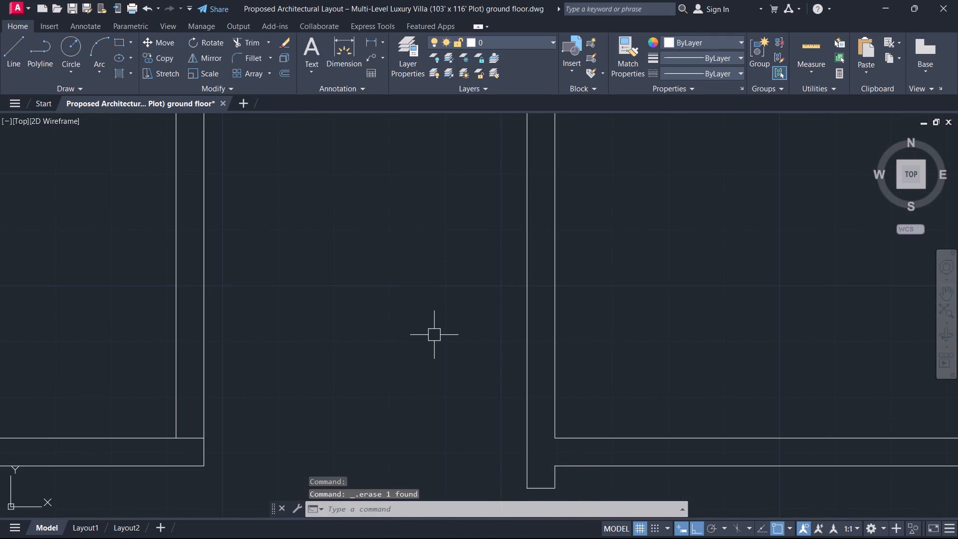
# Offset the corridor-side face of the small room's left wall 4" into the corridor.
pyautogui.write('o')
pyautogui.press('space')
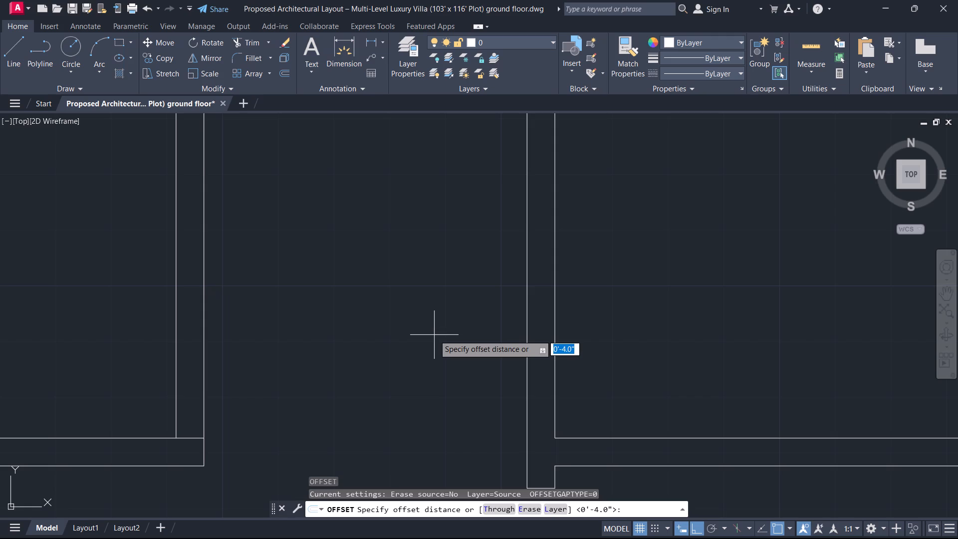
pyautogui.press('3')
pyautogui.press('BackSpace')
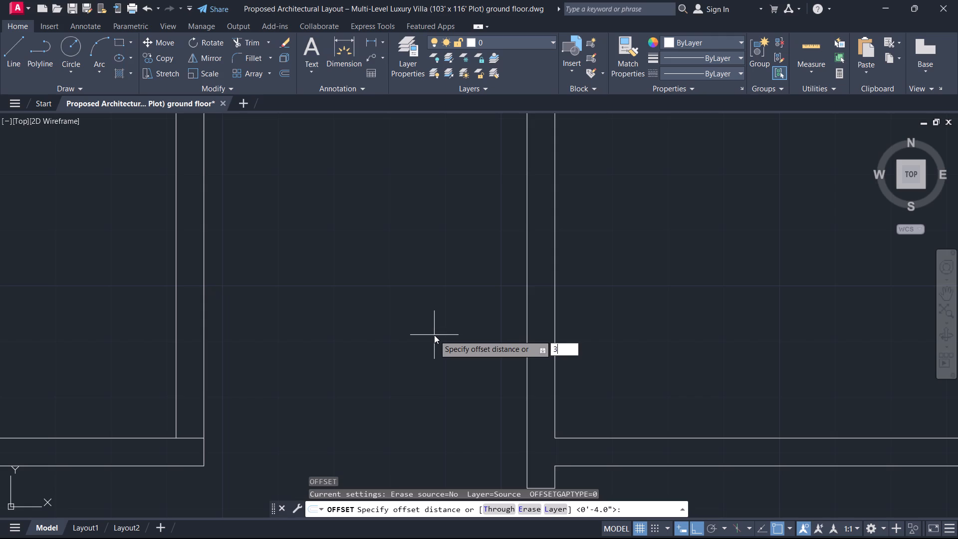
pyautogui.press('4')
pyautogui.press('Return')
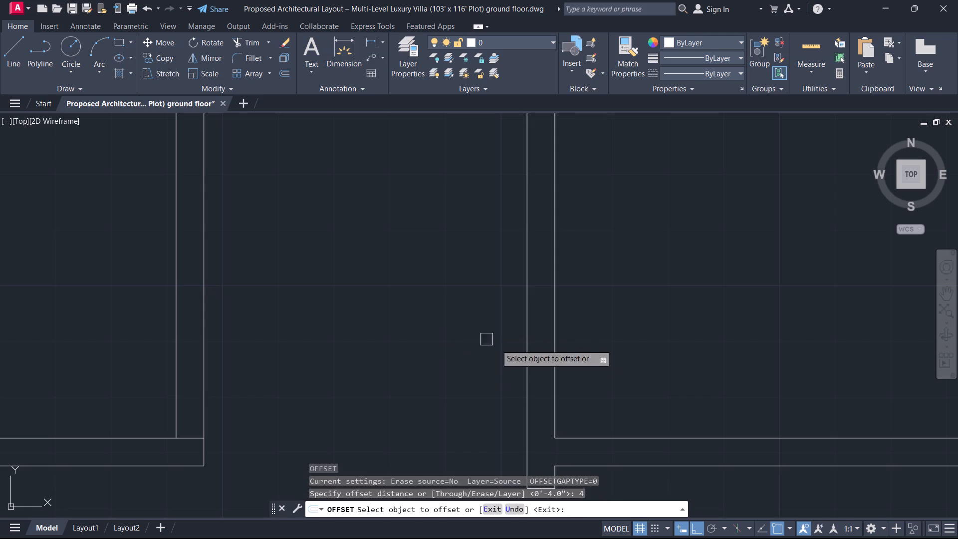
pyautogui.moveTo(524, 354); pyautogui.dragTo(512, 354)
pyautogui.click(395, 337)
pyautogui.press('Escape')
pyautogui.scroll(-3, 400, 344)
pyautogui.moveTo(400, 344); pyautogui.dragTo(456, 341, button='middle')
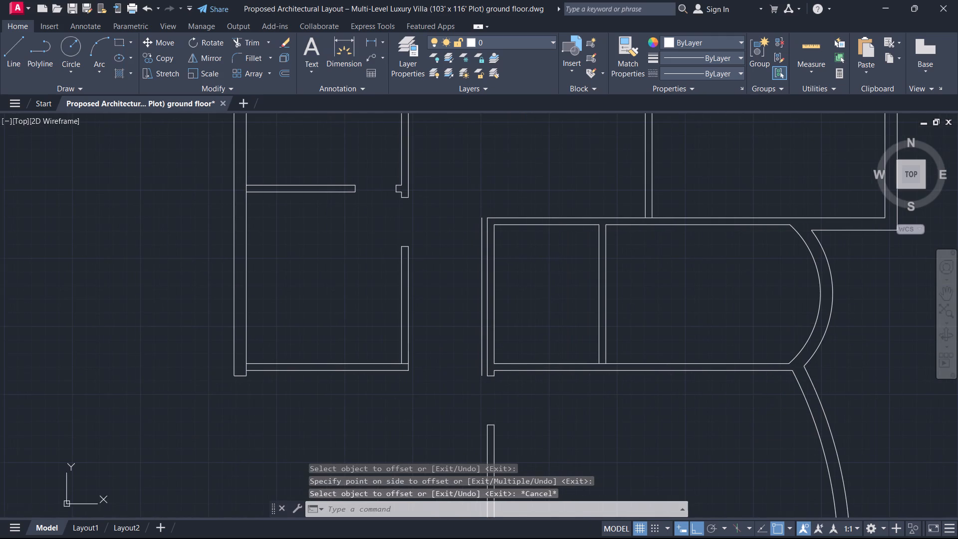
# Draw a horizontal line about 4'-6" long across the corridor, from the left room's wall to the 4" offset line.
pyautogui.write('l')
pyautogui.press('space')
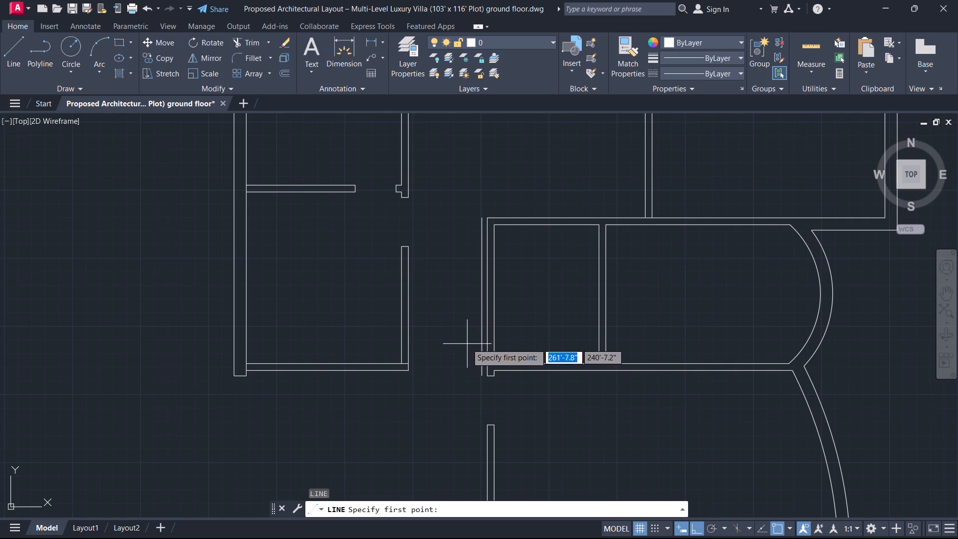
pyautogui.click(410, 307)
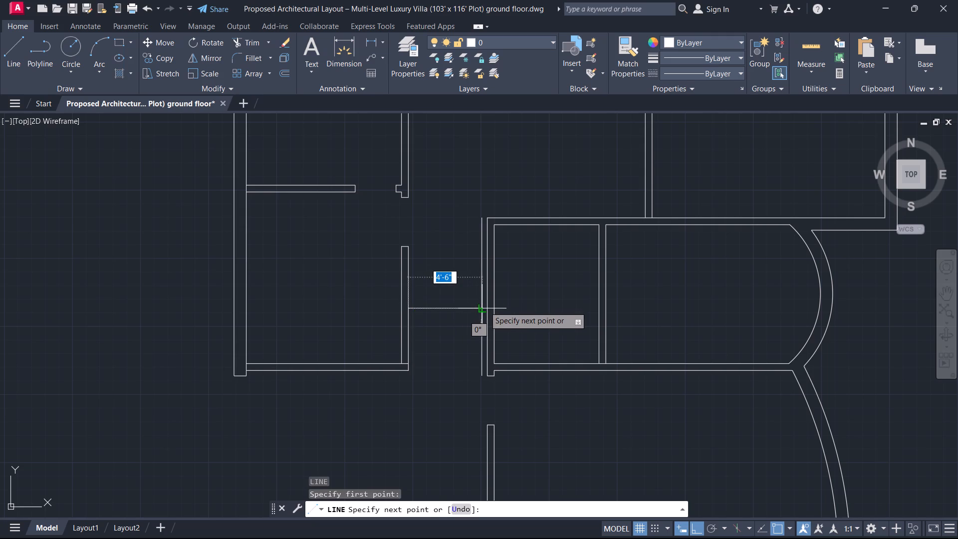
pyautogui.click(484, 306)
pyautogui.press('Escape')
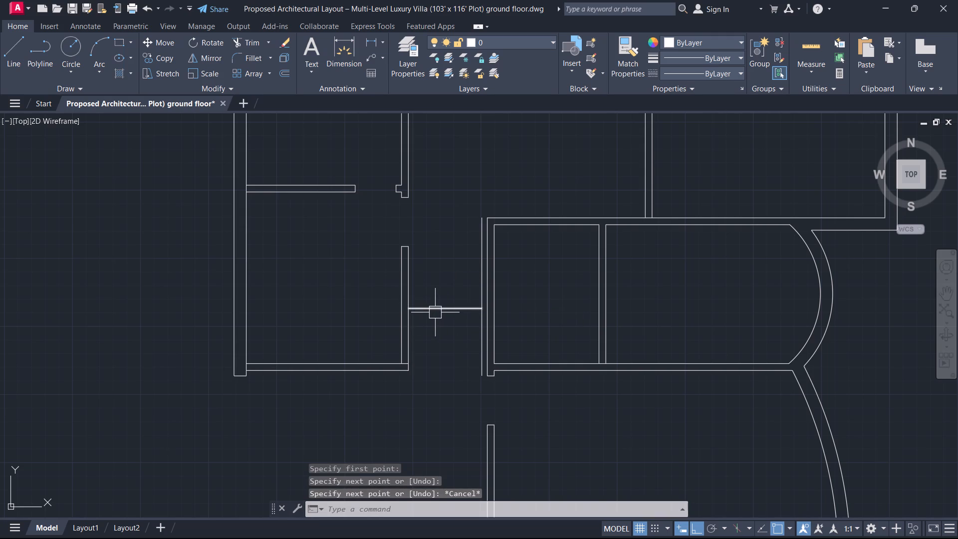
# Offset the line across the corridor 5" upward to form a cross wall.
pyautogui.write('o')
pyautogui.press('space')
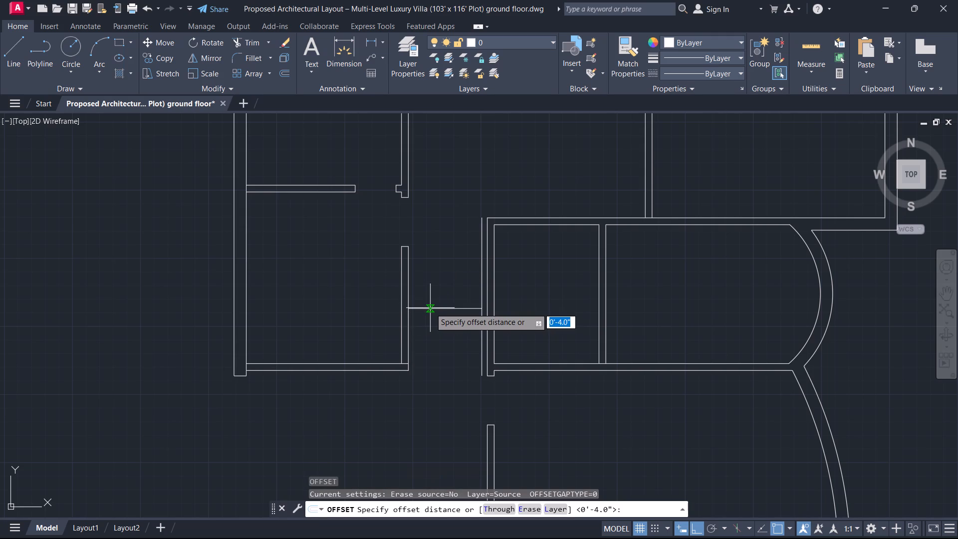
pyautogui.press('5')
pyautogui.press('Return')
pyautogui.click(430, 308)
pyautogui.click(438, 276)
pyautogui.press('Escape')
# Trim the left room's corridor-side wall face between the two cross-wall lines.
pyautogui.scroll(1, 407, 314)
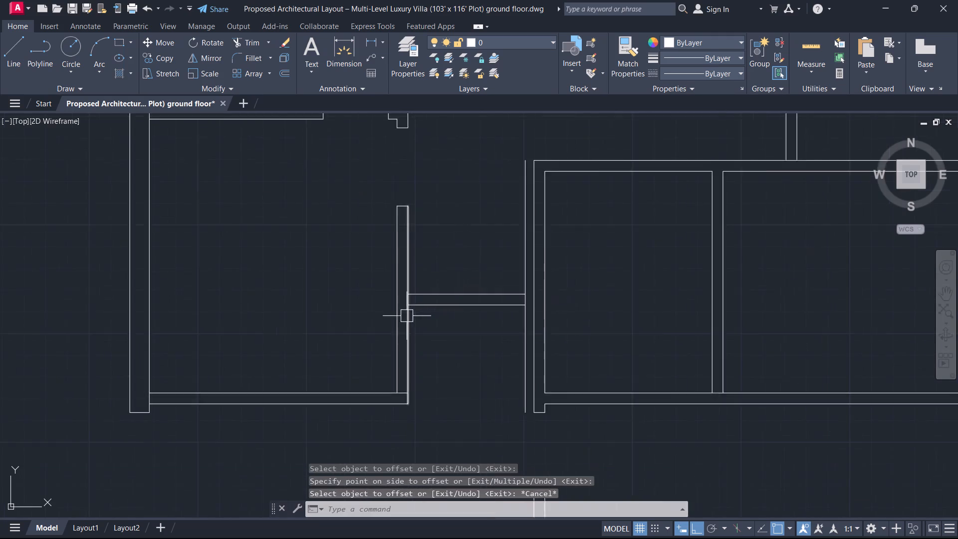
pyautogui.scroll(1, 407, 317)
pyautogui.write('tr')
pyautogui.press('space')
pyautogui.scroll(2, 411, 311)
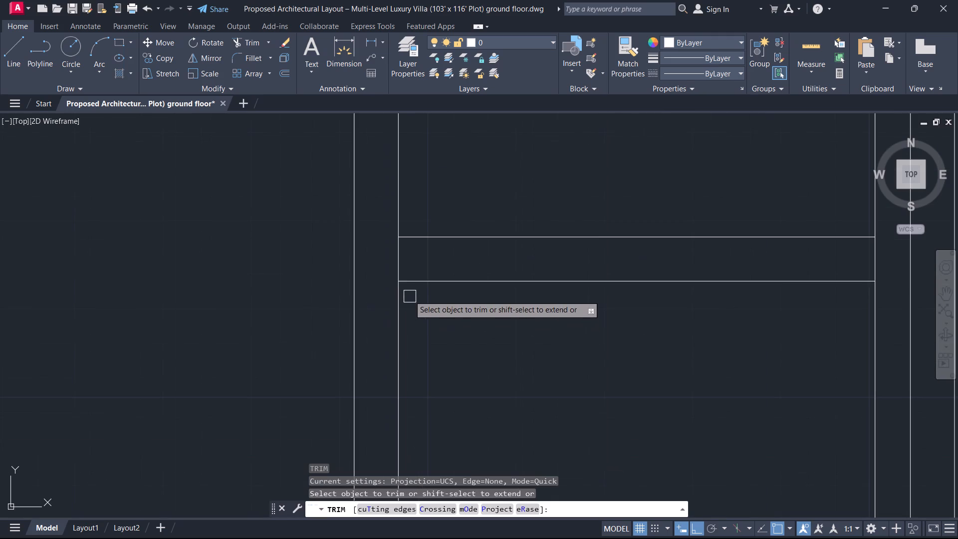
pyautogui.click(401, 261)
pyautogui.press('Escape')
# Extend both cross-wall lines to the corridor-side face of the small room's left wall.
pyautogui.scroll(-4, 481, 329)
pyautogui.moveTo(508, 344); pyautogui.dragTo(382, 336, button='middle')
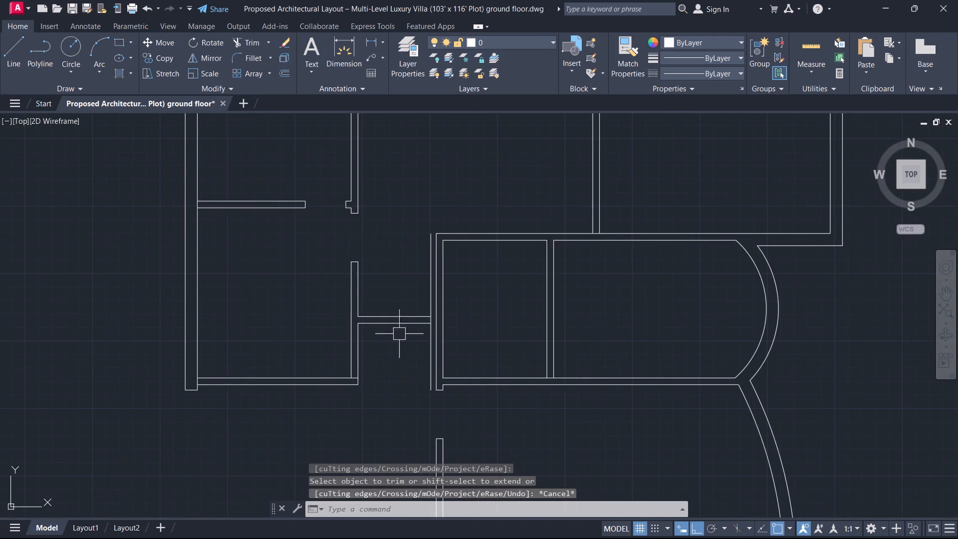
pyautogui.scroll(1, 440, 334)
pyautogui.write('ex')
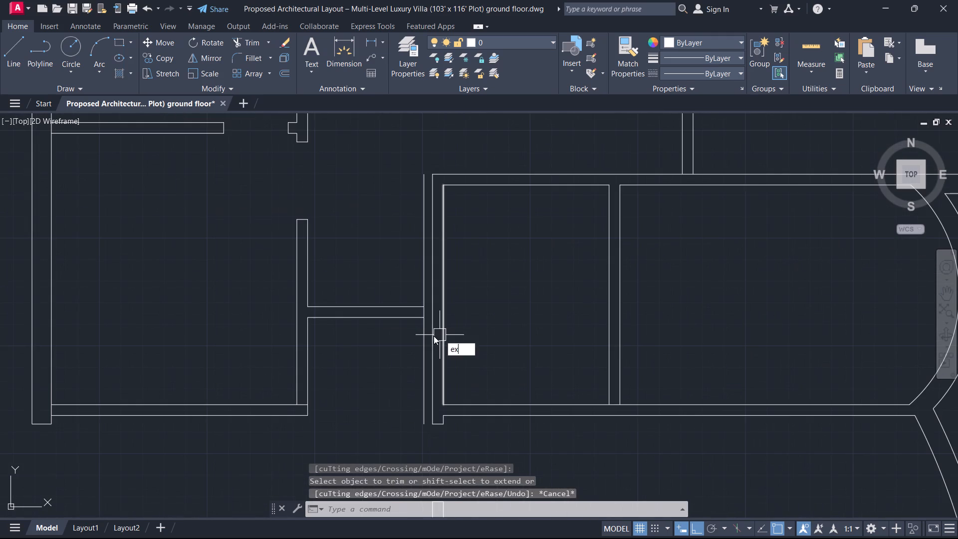
pyautogui.press('space')
pyautogui.click(382, 325)
pyautogui.click(396, 284)
pyautogui.press('Escape')
# Trim the 4" offset line above and below the cross wall, and the small room's wall face between the cross-wall lines.
pyautogui.scroll(1, 414, 285)
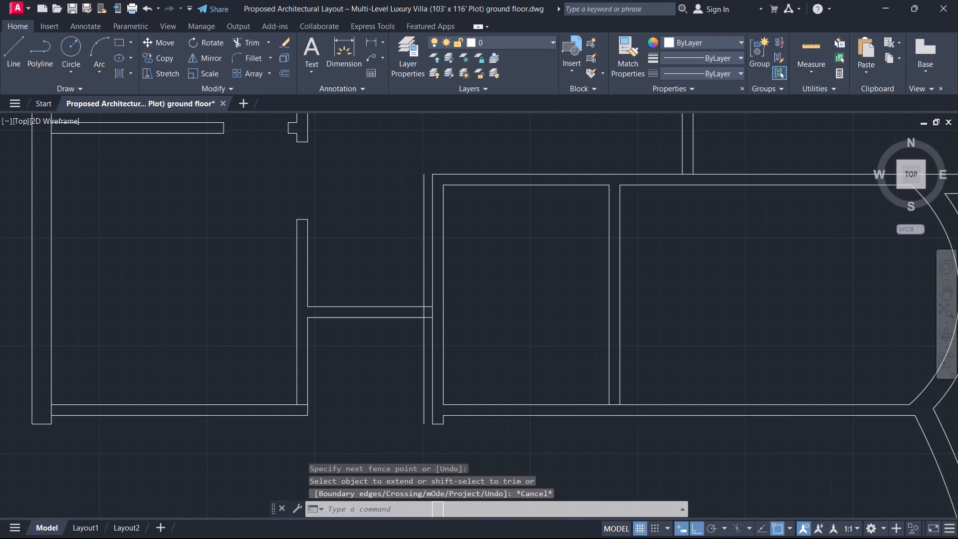
pyautogui.write('tr')
pyautogui.press('space')
pyautogui.scroll(1, 430, 293)
pyautogui.click(430, 293)
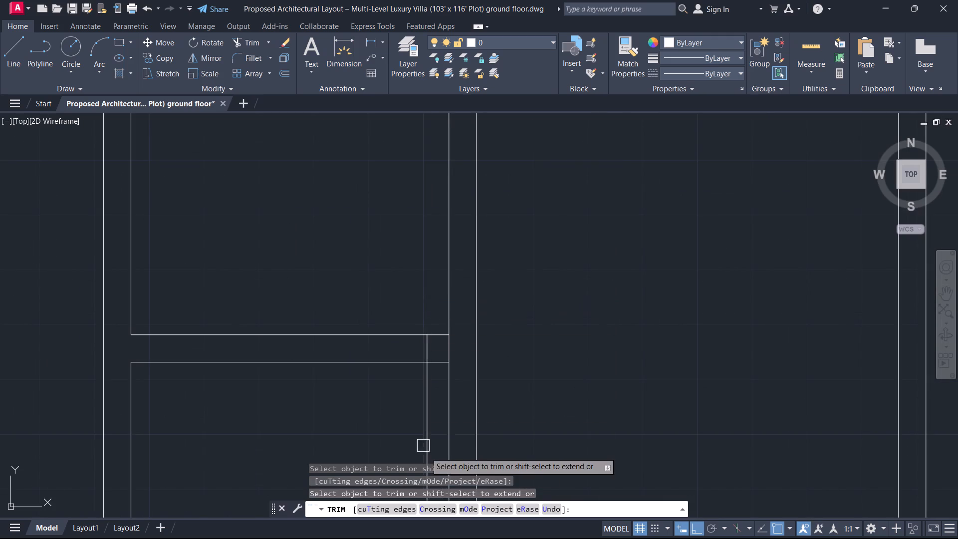
pyautogui.click(428, 448)
pyautogui.click(447, 352)
pyautogui.press('Escape')
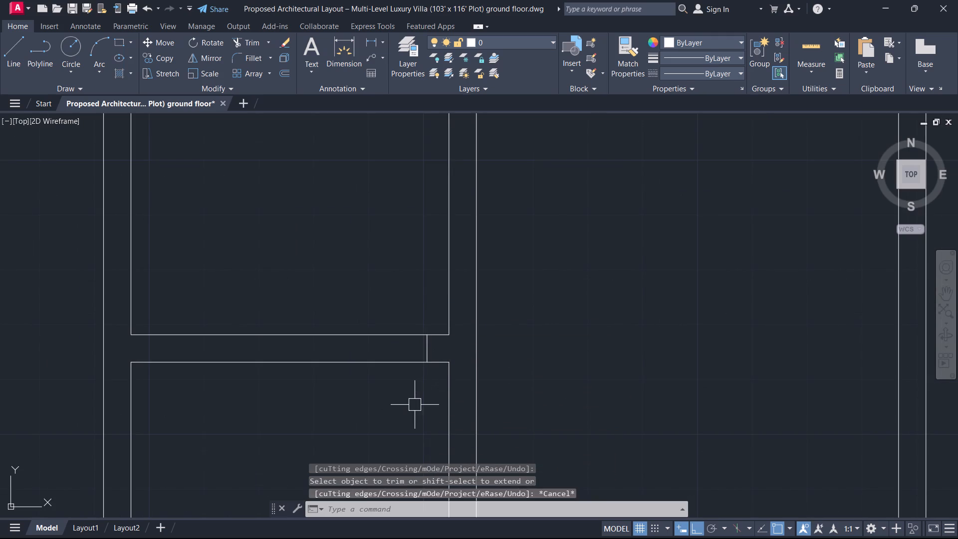
# Offset the short jamb line in the cross wall 3' to the left.
pyautogui.press('o')
pyautogui.press('space')
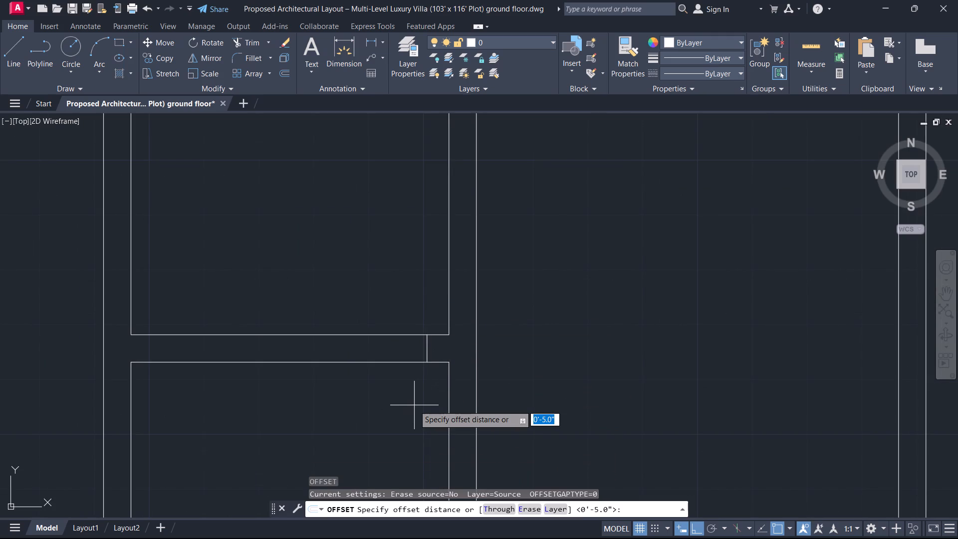
pyautogui.write("3'")
pyautogui.press('Return')
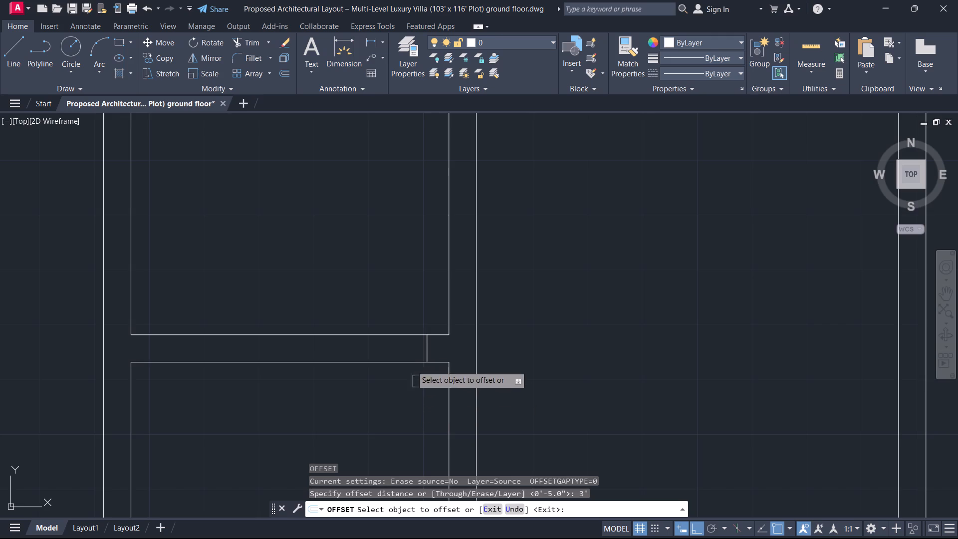
pyautogui.scroll(1, 410, 353)
pyautogui.click(436, 341)
pyautogui.click(381, 330)
pyautogui.press('Escape')
# Trim both cross-wall faces between the two jamb lines to cut the door opening.
pyautogui.write('tr')
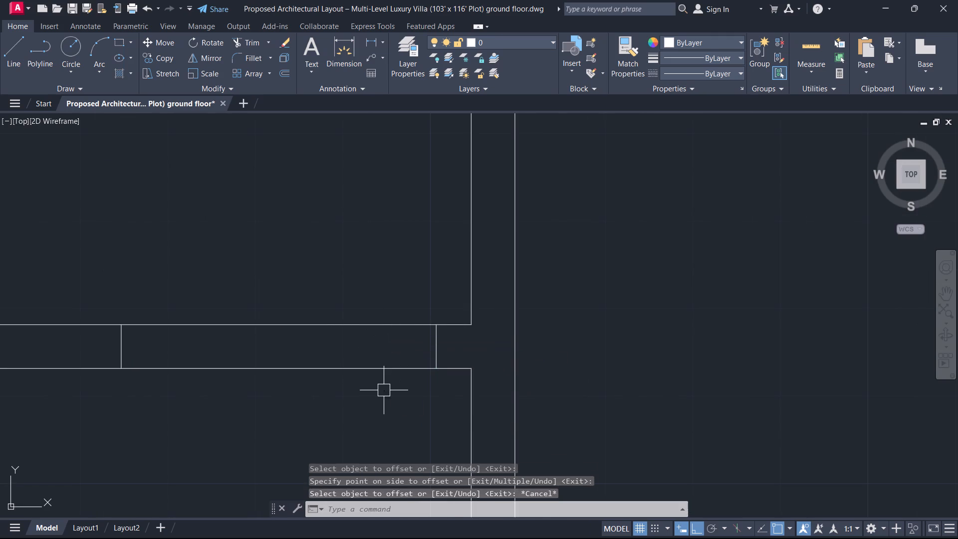
pyautogui.press('space')
pyautogui.click(381, 408)
pyautogui.click(403, 251)
pyautogui.press('Escape')
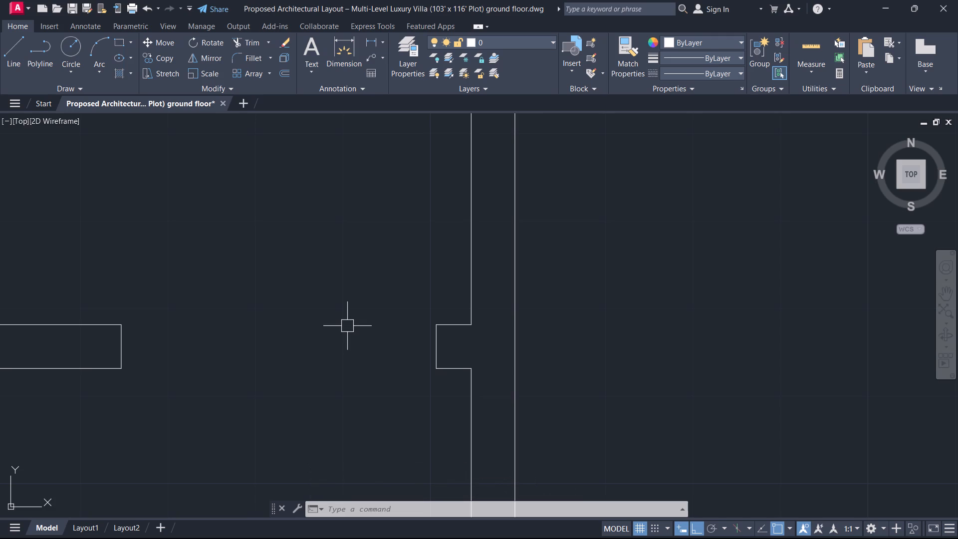
# Trim the leftover inner line at the lower-right corner of the room left of the corridor.
pyautogui.scroll(-4, 458, 306)
pyautogui.moveTo(518, 341); pyautogui.dragTo(449, 365, button='middle')
pyautogui.moveTo(321, 437); pyautogui.dragTo(414, 417, button='middle')
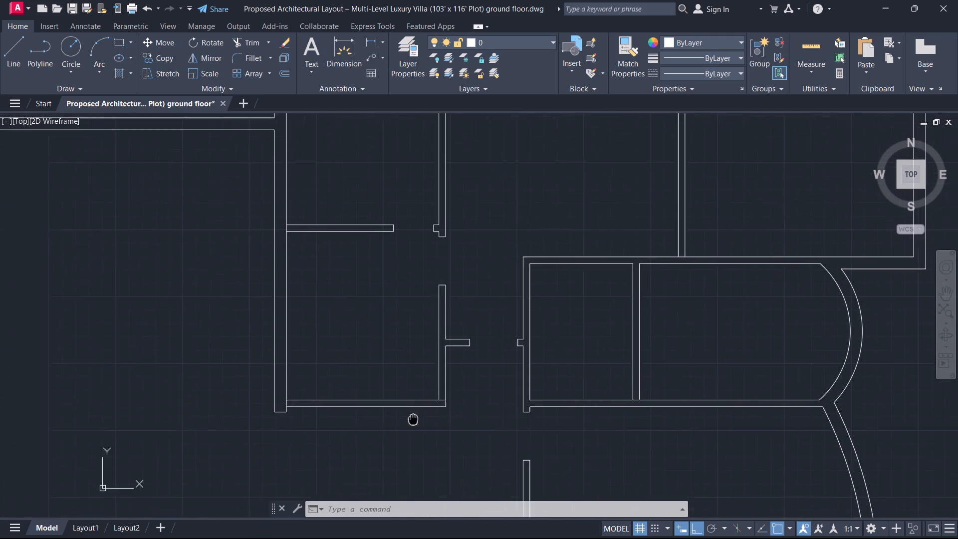
pyautogui.moveTo(414, 417); pyautogui.dragTo(468, 404, button='middle')
pyautogui.write('tr')
pyautogui.press('space')
pyautogui.scroll(5, 492, 397)
pyautogui.click(496, 343)
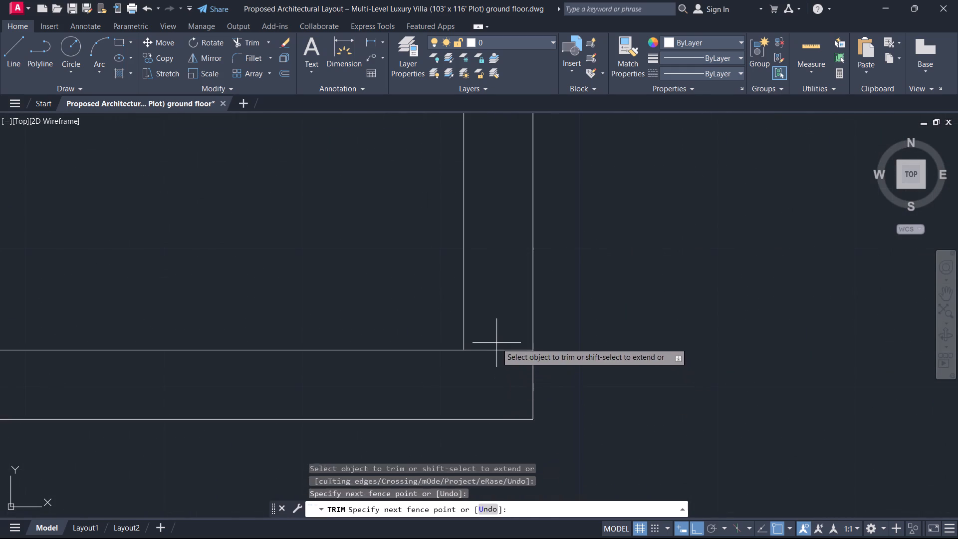
pyautogui.press('Escape')
pyautogui.scroll(-2, 464, 374)
pyautogui.press('space')
pyautogui.click(481, 360)
pyautogui.press('Escape')
# Trim the left wall's inner face between the bottom wall's two lines at that room's lower-left corner.
pyautogui.scroll(-5, 469, 382)
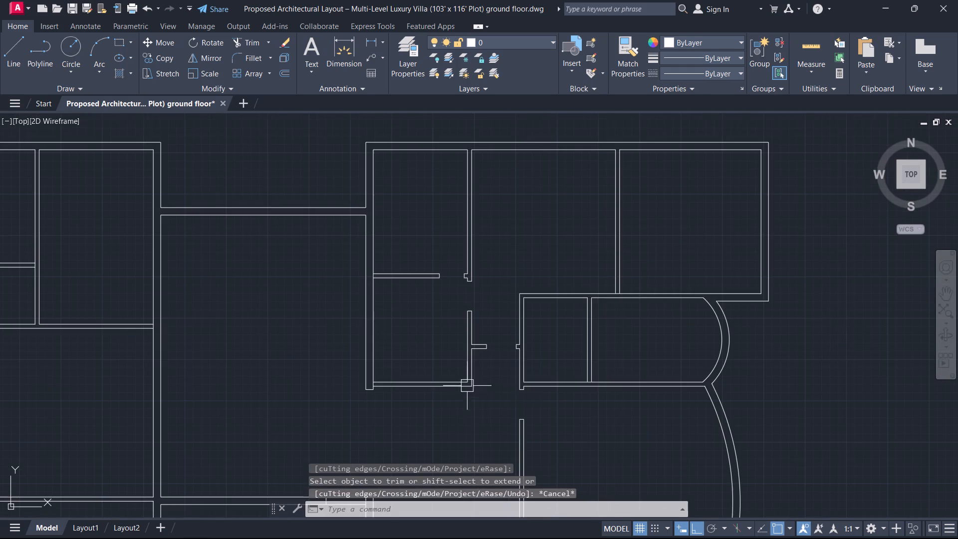
pyautogui.scroll(5, 363, 395)
pyautogui.press('space')
pyautogui.click(415, 351)
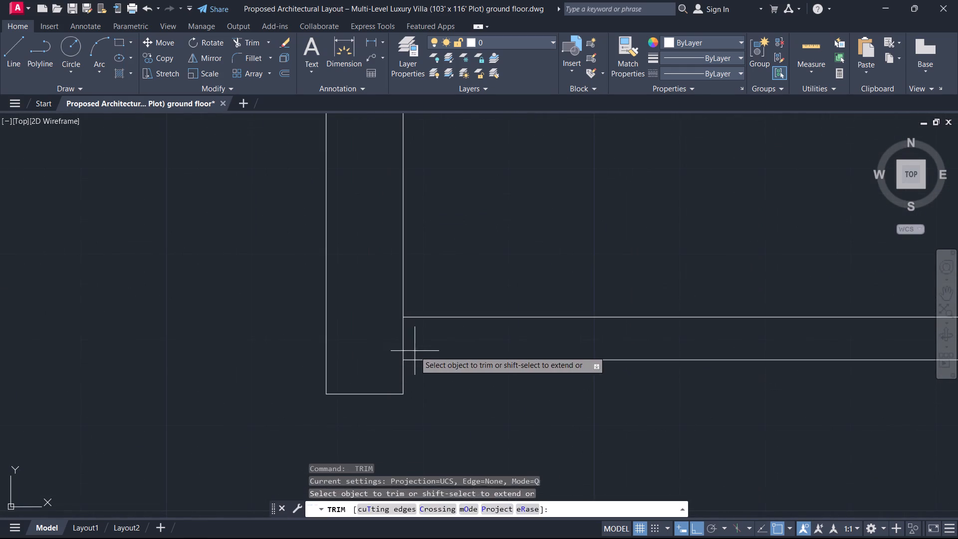
pyautogui.click(400, 341)
pyautogui.press('Escape')
# Extend the left face of the small room's right partition down to the bottom wall's outer face.
pyautogui.scroll(-5, 405, 363)
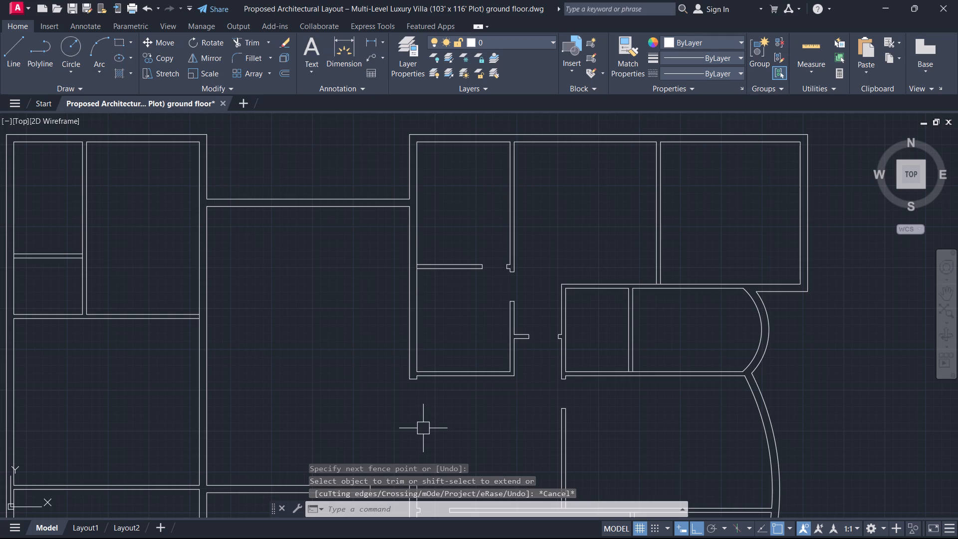
pyautogui.scroll(-2, 601, 352)
pyautogui.moveTo(601, 352); pyautogui.dragTo(598, 347, button='middle')
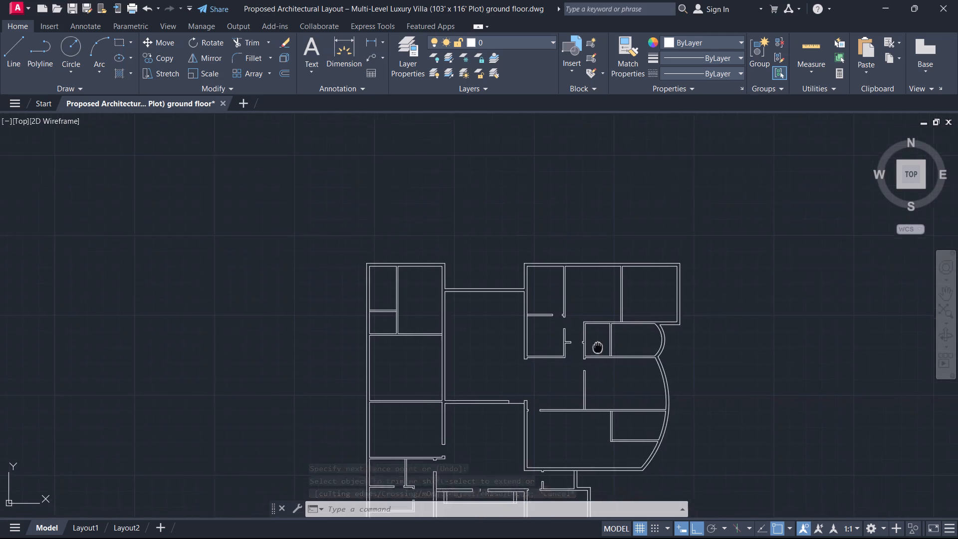
pyautogui.moveTo(598, 347); pyautogui.dragTo(559, 327, button='middle')
pyautogui.scroll(2, 532, 306)
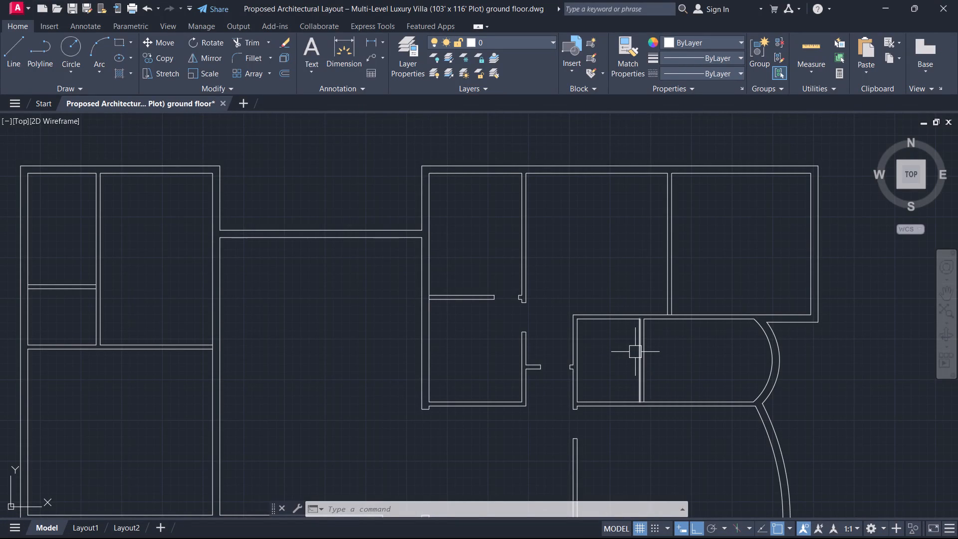
pyautogui.moveTo(636, 352); pyautogui.dragTo(622, 346, button='middle')
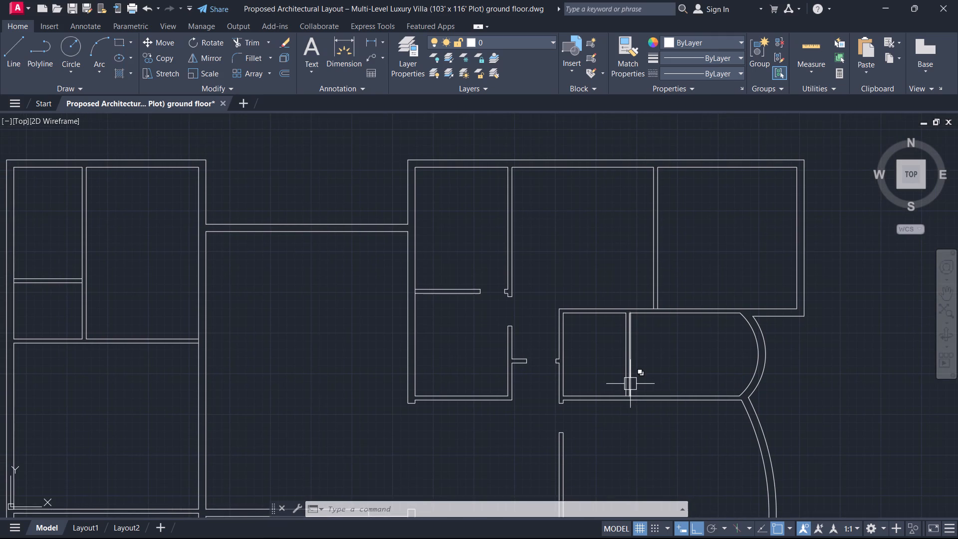
pyautogui.scroll(2, 627, 398)
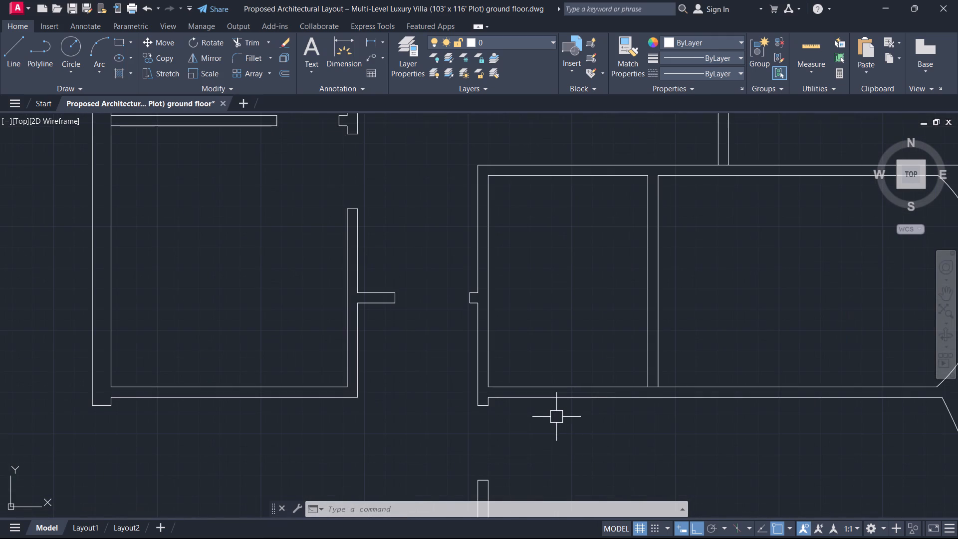
pyautogui.write('ex')
pyautogui.press('space')
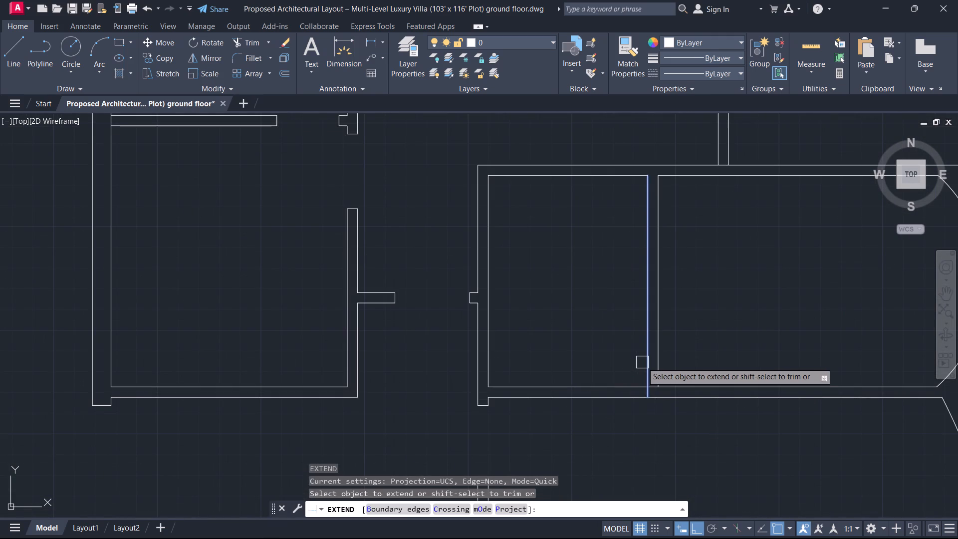
pyautogui.click(642, 362)
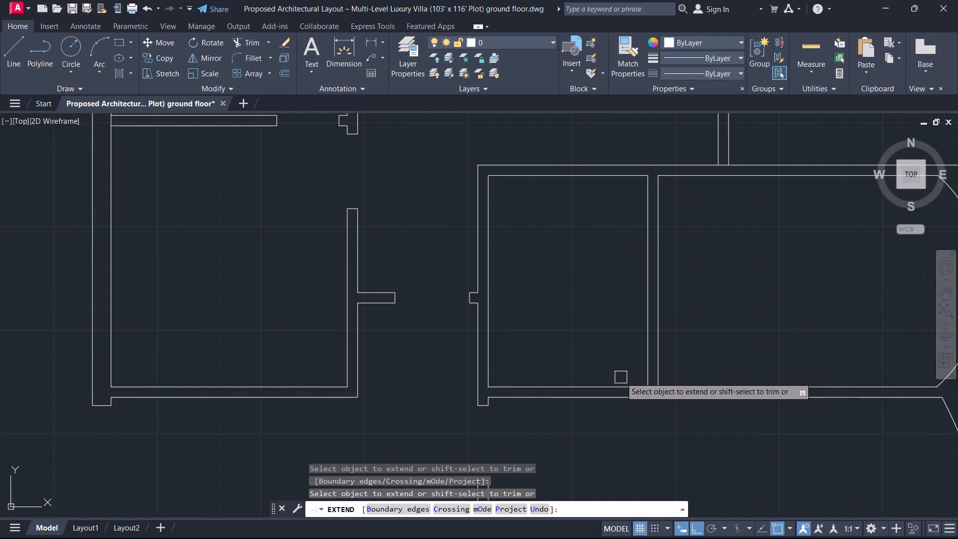
pyautogui.press('Escape')
# Offset the partition's left face 4" to the left and the bottom wall's inner face 4" upward.
pyautogui.write('o')
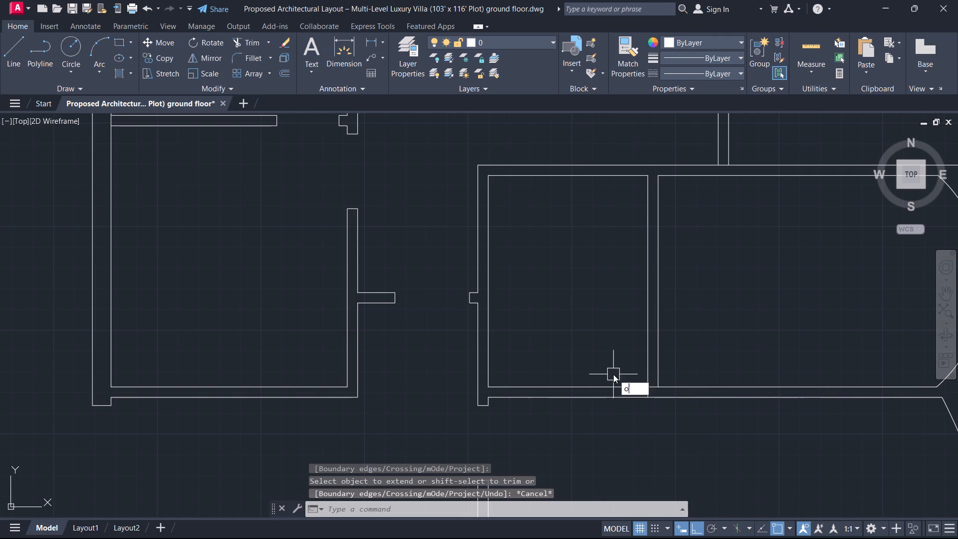
pyautogui.press('space')
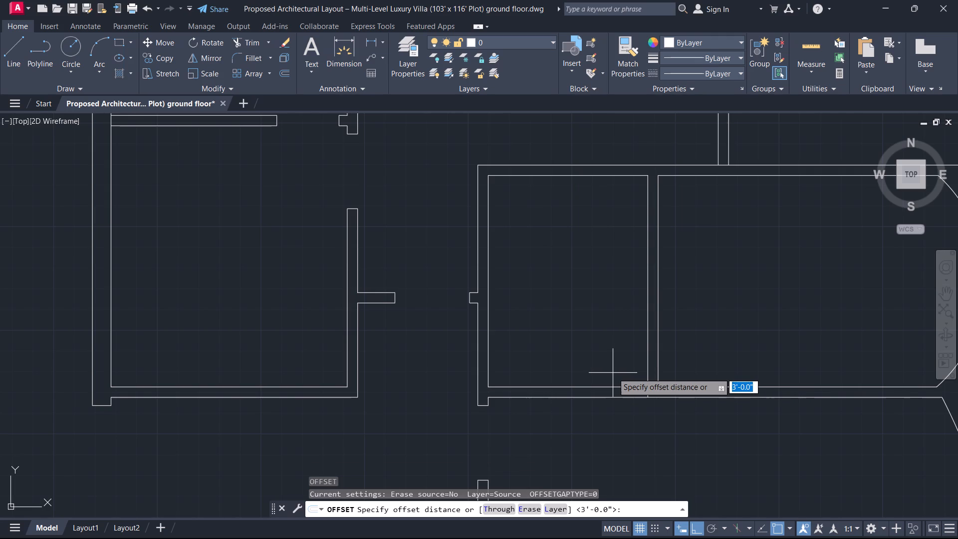
pyautogui.press('4')
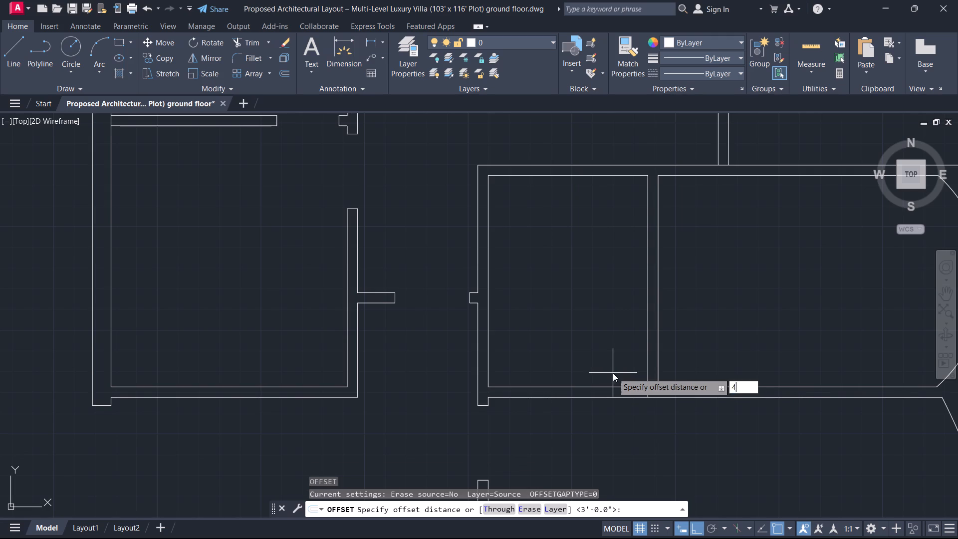
pyautogui.press('Return')
pyautogui.scroll(2, 821, 243)
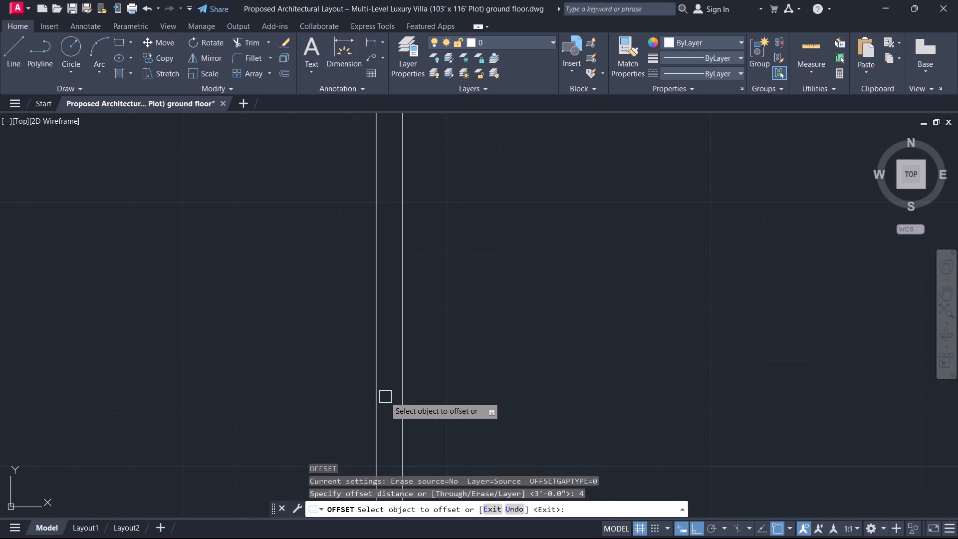
pyautogui.click(379, 397)
pyautogui.click(315, 377)
pyautogui.scroll(-4, 315, 377)
pyautogui.moveTo(315, 377); pyautogui.dragTo(554, 303, button='middle')
pyautogui.scroll(2, 593, 362)
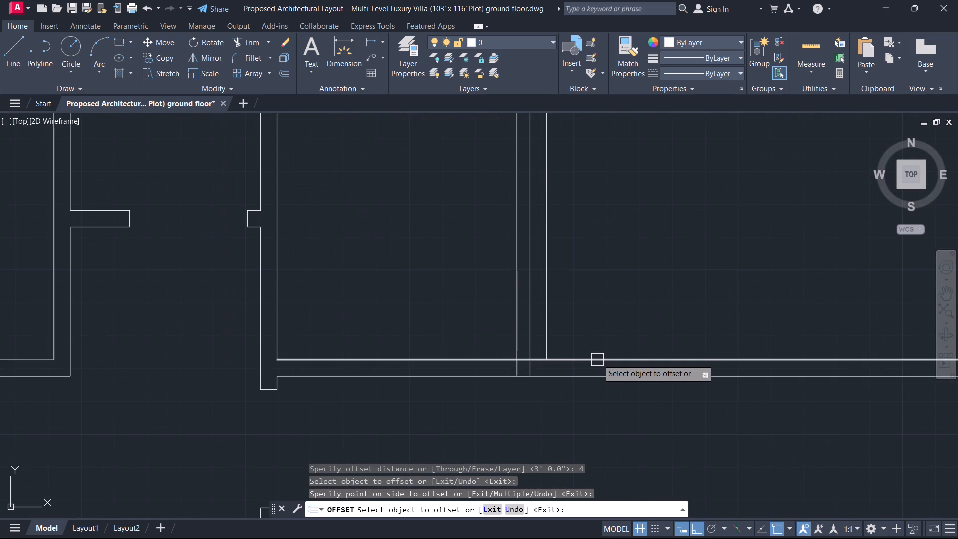
pyautogui.click(599, 358)
pyautogui.click(603, 323)
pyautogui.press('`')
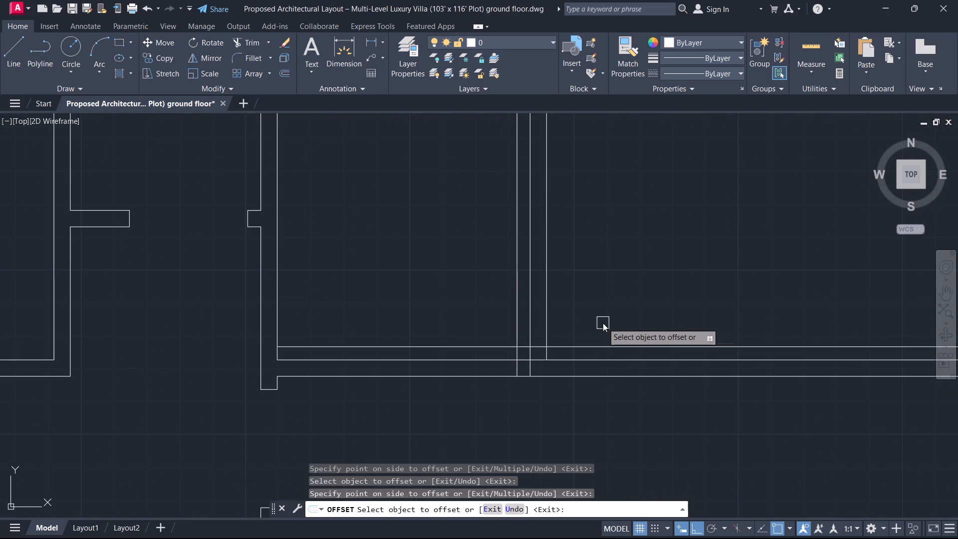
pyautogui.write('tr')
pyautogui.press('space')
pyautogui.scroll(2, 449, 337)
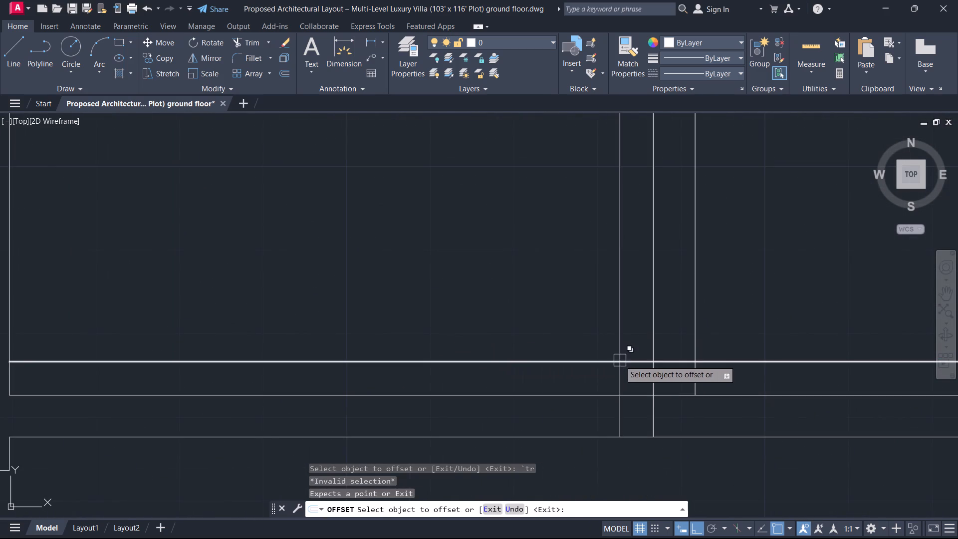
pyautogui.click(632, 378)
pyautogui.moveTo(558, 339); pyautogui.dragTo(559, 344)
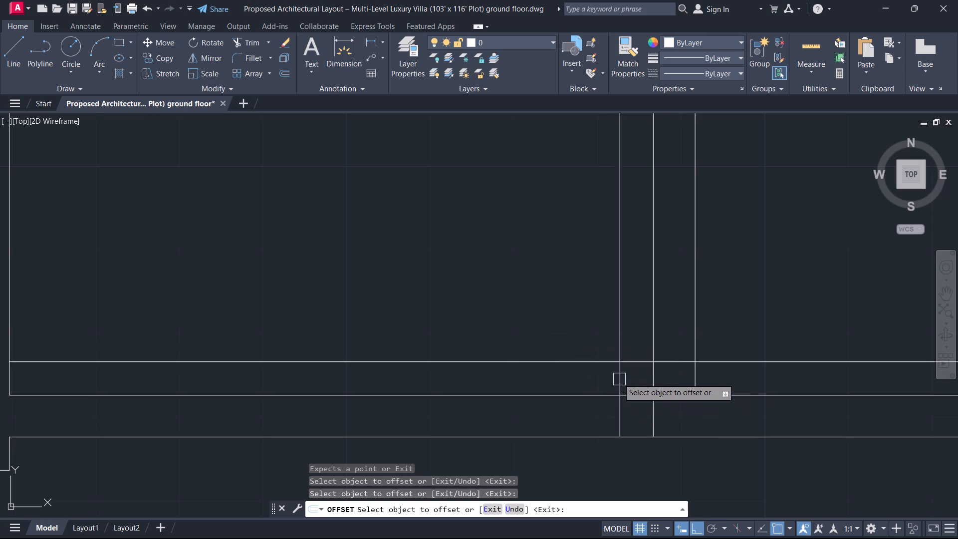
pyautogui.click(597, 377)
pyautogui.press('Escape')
# Trim the two 4" offset lines to leave a jamb line across the bottom wall and one across the partition.
pyautogui.press('t')
pyautogui.press('r')
pyautogui.press('space')
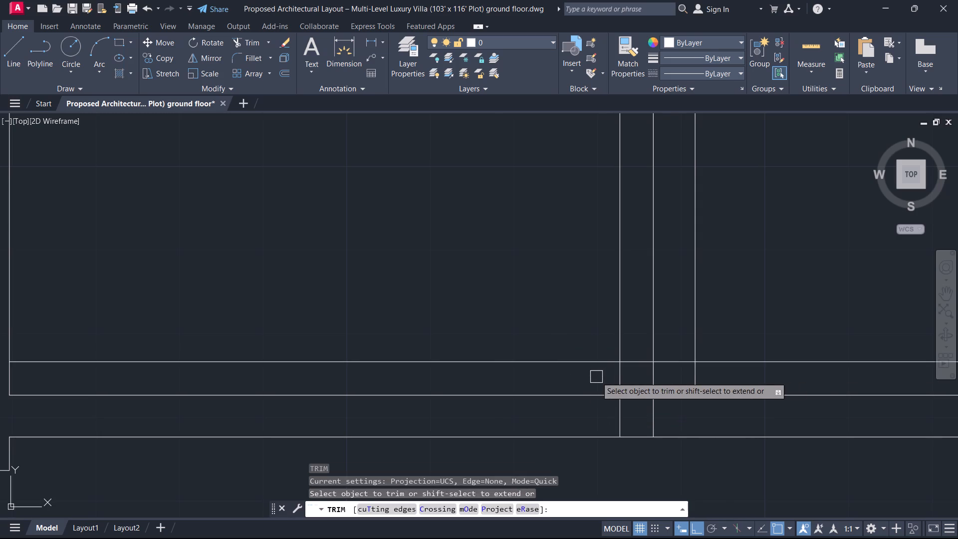
pyautogui.click(596, 377)
pyautogui.click(643, 379)
pyautogui.click(643, 379)
pyautogui.click(643, 352)
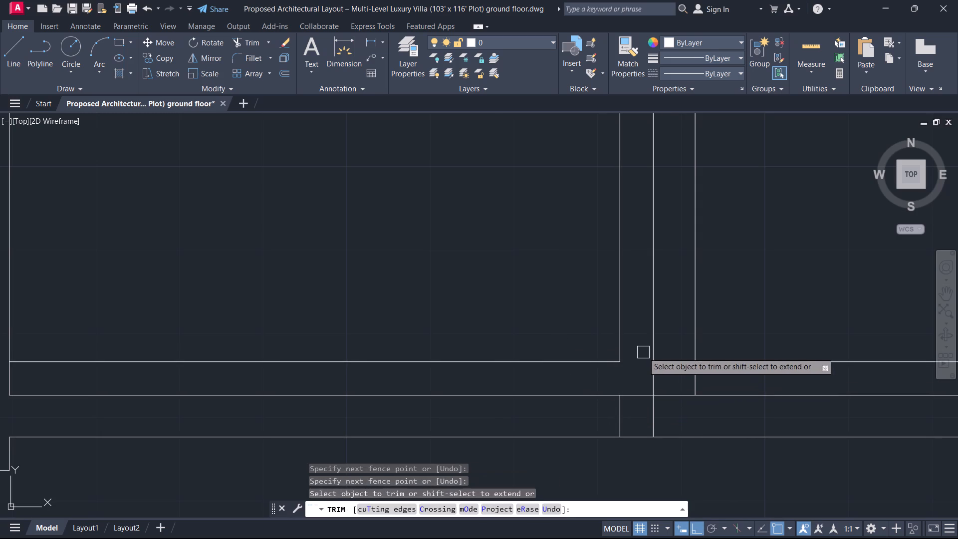
pyautogui.click(643, 352)
pyautogui.click(594, 333)
pyautogui.click(616, 334)
pyautogui.click(617, 334)
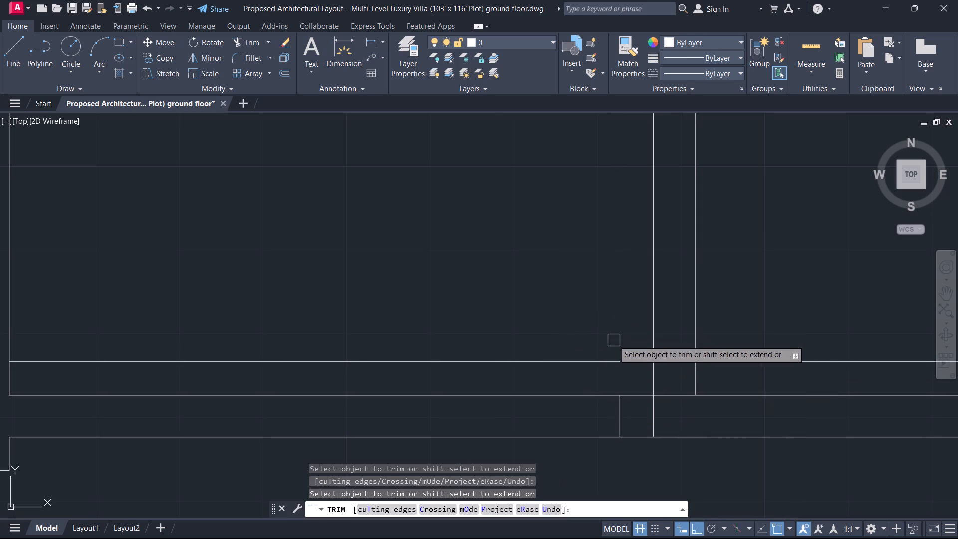
pyautogui.click(579, 357)
pyautogui.click(786, 366)
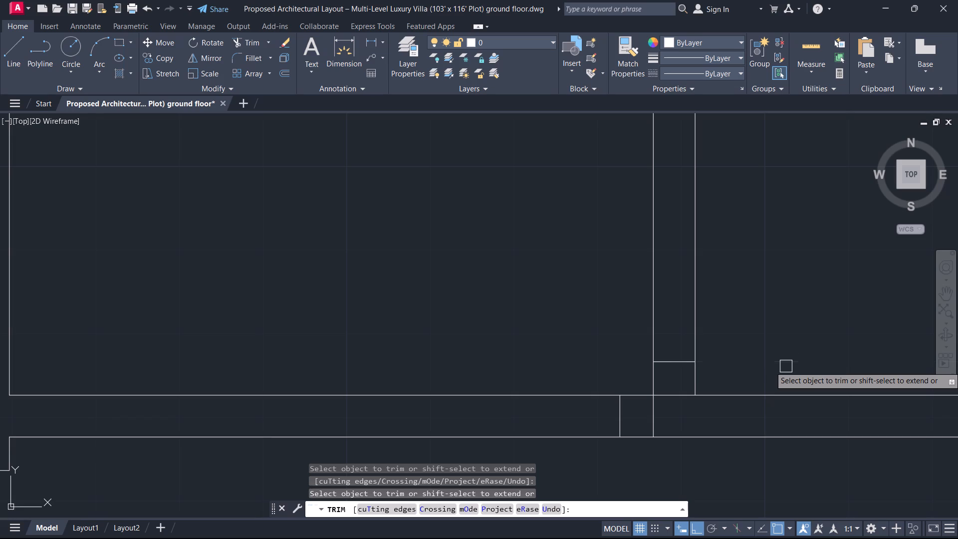
pyautogui.press('Escape')
# Offset the jamb line in the small room's bottom wall 3' to the left.
pyautogui.scroll(-3, 571, 390)
pyautogui.moveTo(540, 396); pyautogui.dragTo(547, 408, button='middle')
pyautogui.scroll(1, 541, 396)
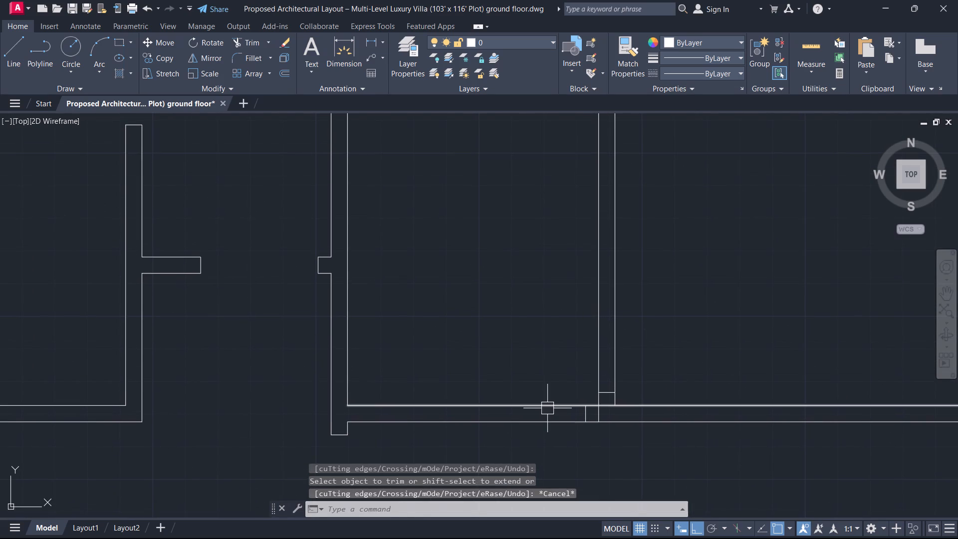
pyautogui.write('o')
pyautogui.press('space')
pyautogui.write("3'")
pyautogui.press('Return')
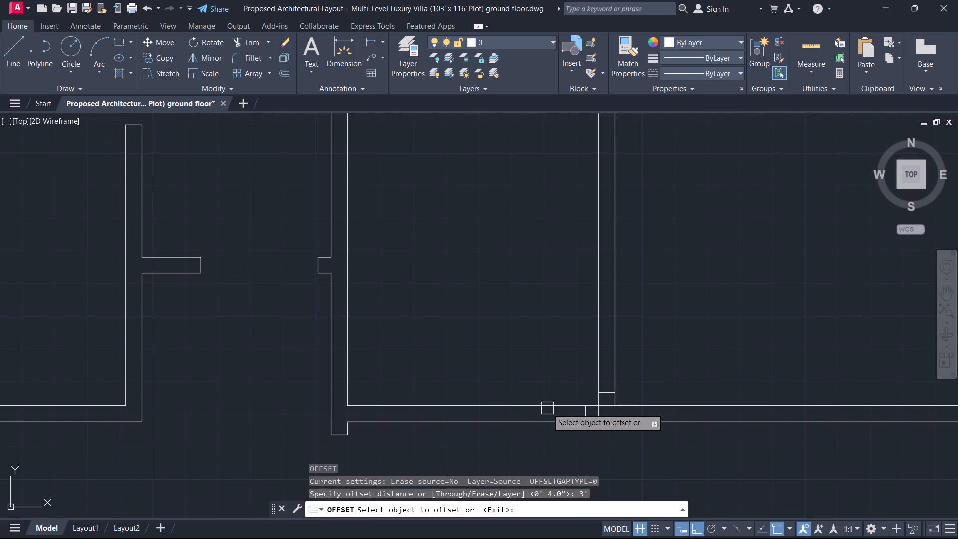
pyautogui.scroll(1, 577, 415)
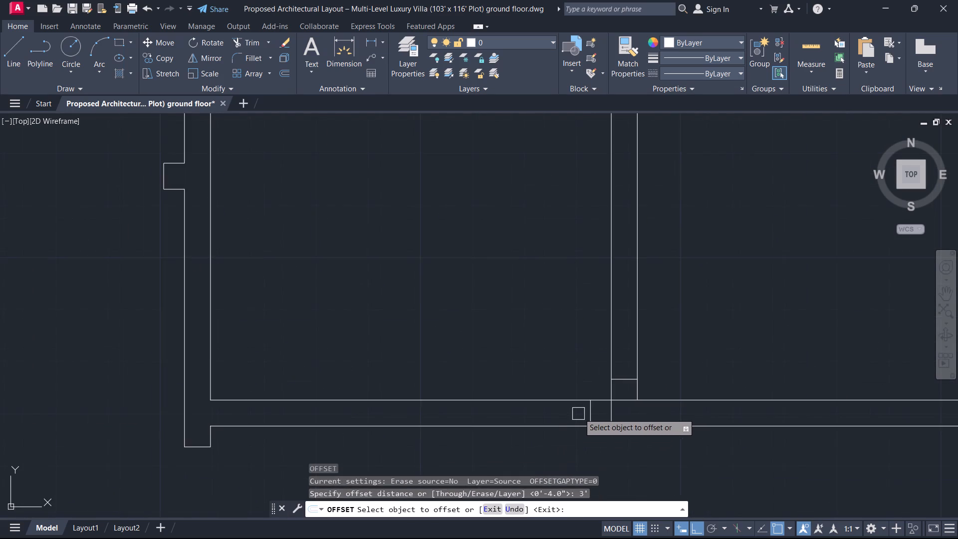
pyautogui.scroll(3, 580, 413)
pyautogui.click(617, 420)
pyautogui.click(480, 429)
pyautogui.press('Escape')
# Offset the jamb line in the small room's right partition 2'6" upward.
pyautogui.scroll(-4, 525, 366)
pyautogui.moveTo(525, 366); pyautogui.dragTo(545, 392, button='middle')
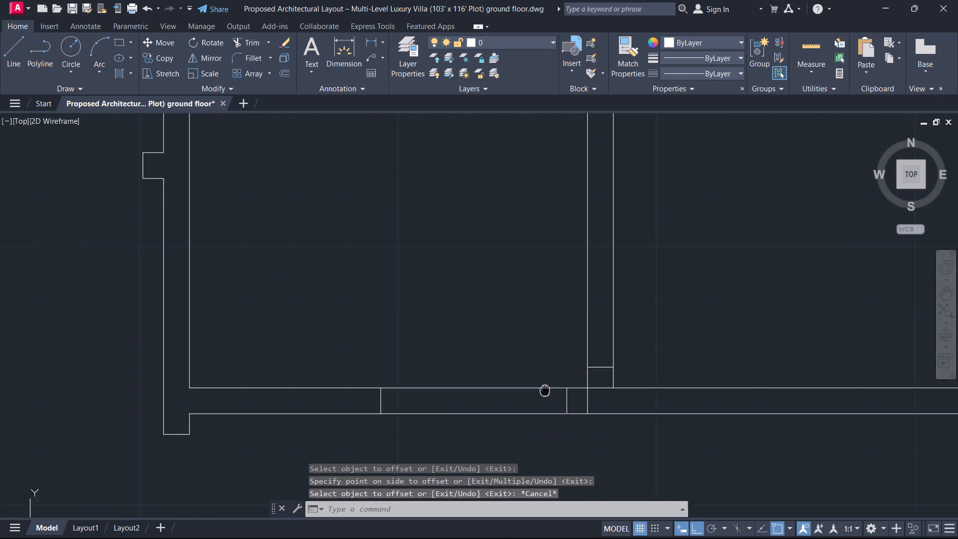
pyautogui.moveTo(545, 392); pyautogui.dragTo(527, 436, button='middle')
pyautogui.press('o')
pyautogui.press('space')
pyautogui.write("2'6")
pyautogui.press('Return')
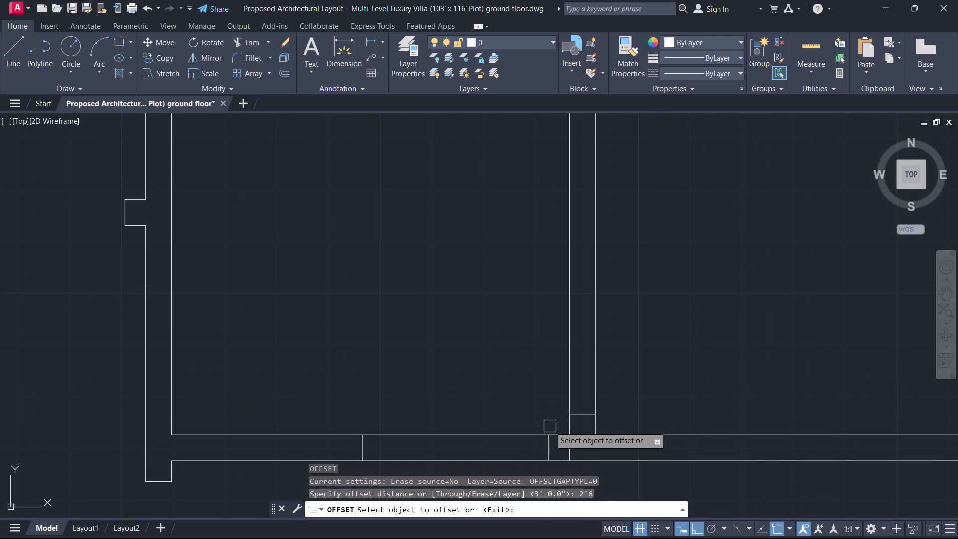
pyautogui.scroll(2, 634, 427)
pyautogui.click(524, 399)
pyautogui.click(517, 349)
pyautogui.press('Escape')
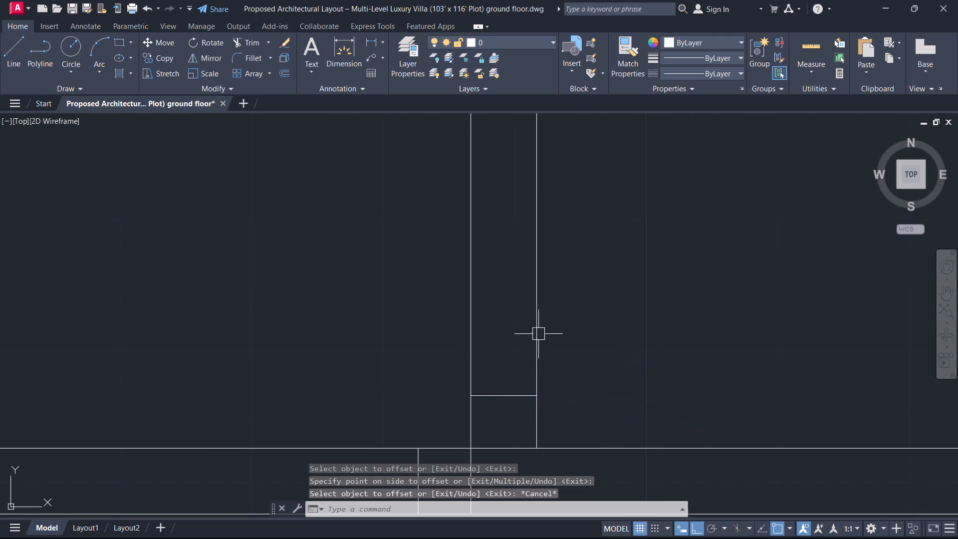
# Trim both partition faces between its two jamb lines to open the doorway.
pyautogui.write('tr')
pyautogui.press('space')
pyautogui.click(563, 328)
pyautogui.click(391, 328)
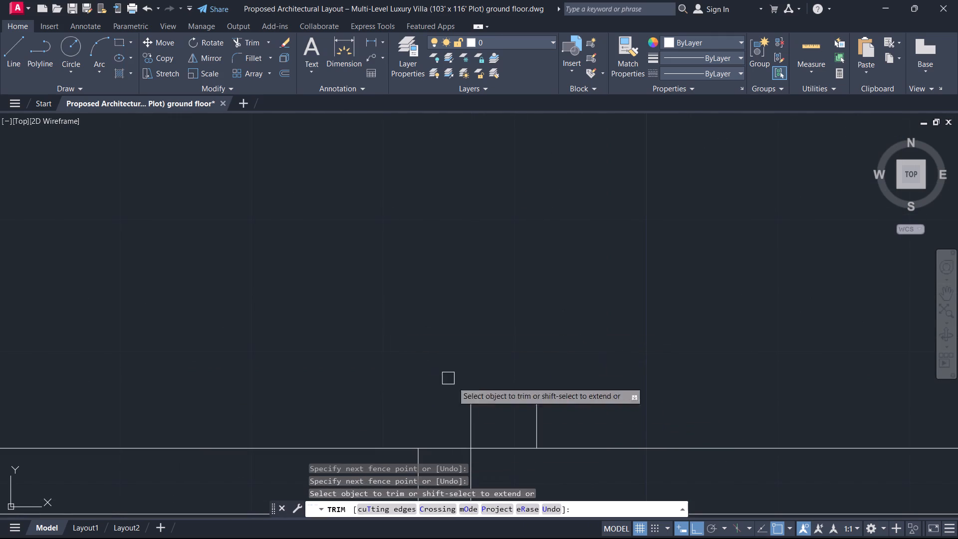
pyautogui.scroll(-2, 499, 421)
pyautogui.hotkey('ctrl', 'z')
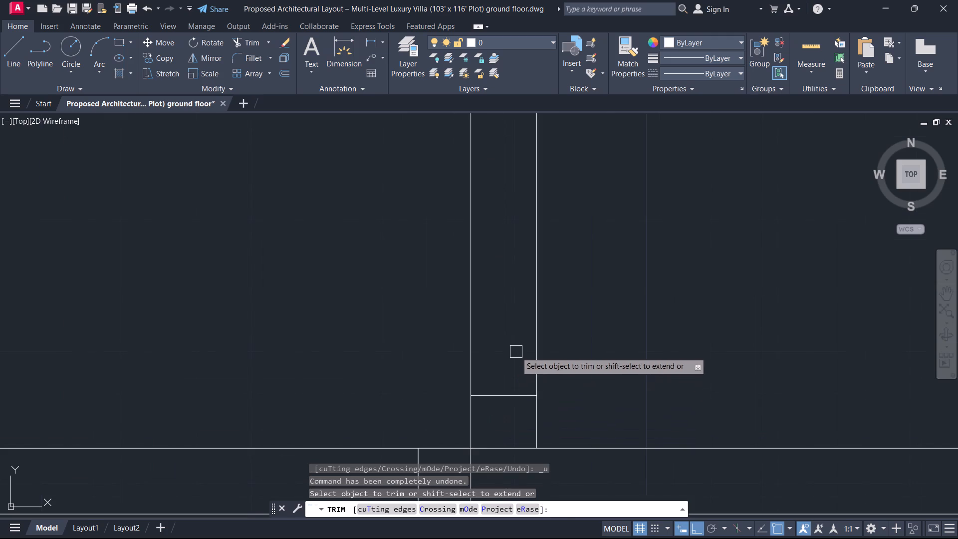
pyautogui.scroll(-3, 516, 351)
pyautogui.moveTo(516, 351); pyautogui.dragTo(520, 388, button='middle')
pyautogui.click(575, 360)
pyautogui.click(461, 352)
# Trim the wall lines crossing the junction where the short partition stub meets the bottom wall.
pyautogui.scroll(3, 509, 419)
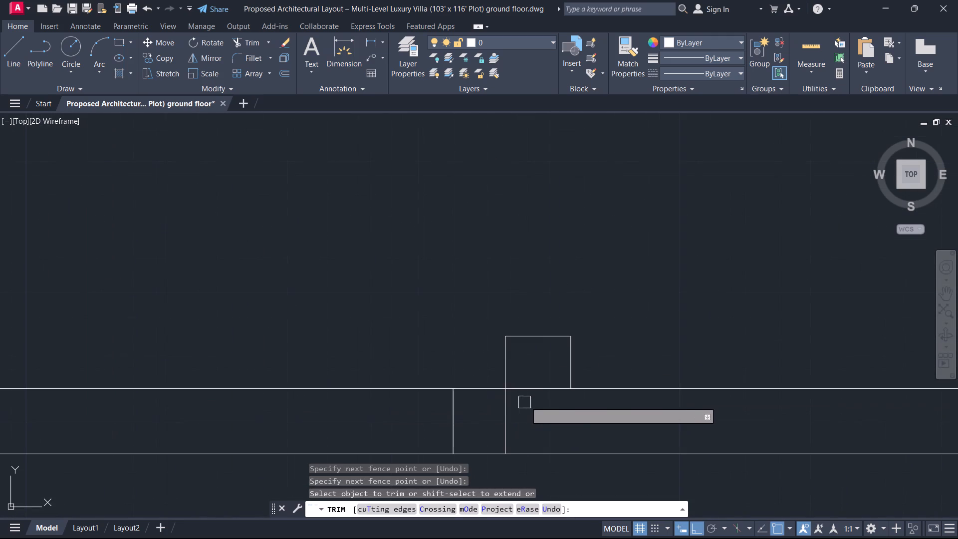
pyautogui.click(544, 382)
pyautogui.click(524, 423)
pyautogui.click(498, 426)
pyautogui.click(522, 427)
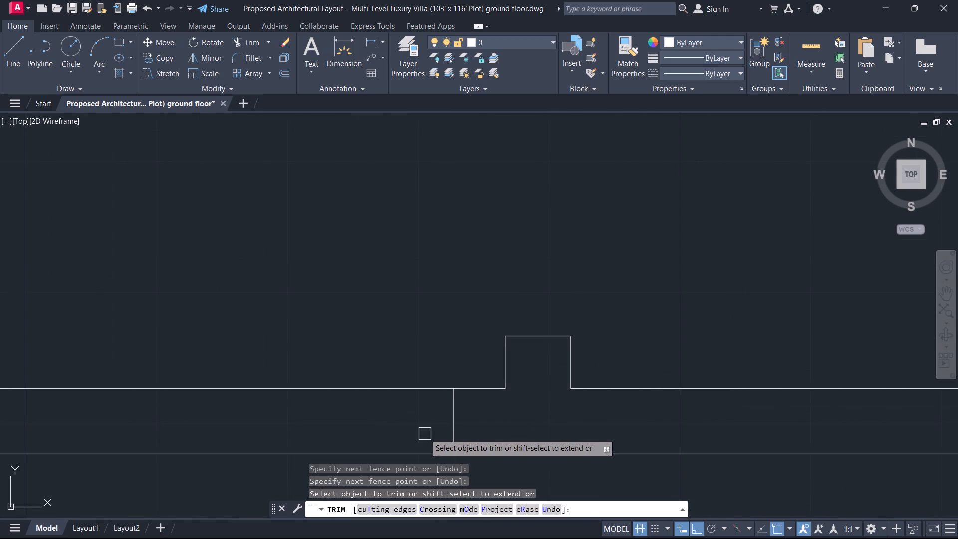
# Trim both faces of the small room's bottom wall between its jamb lines to open the doorway.
pyautogui.scroll(-3, 358, 431)
pyautogui.moveTo(357, 431); pyautogui.dragTo(580, 393, button='middle')
pyautogui.click(552, 443)
pyautogui.click(565, 320)
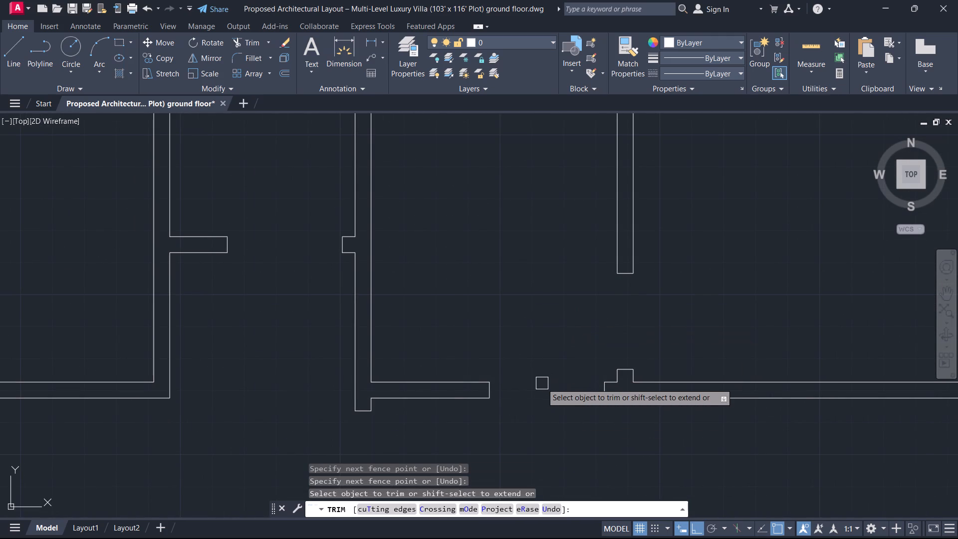
pyautogui.press('Escape')
# Review the ground-floor plan for rooms and wall junctions that still need door openings or cleanup, ending at the left wing.
pyautogui.scroll(-2, 622, 370)
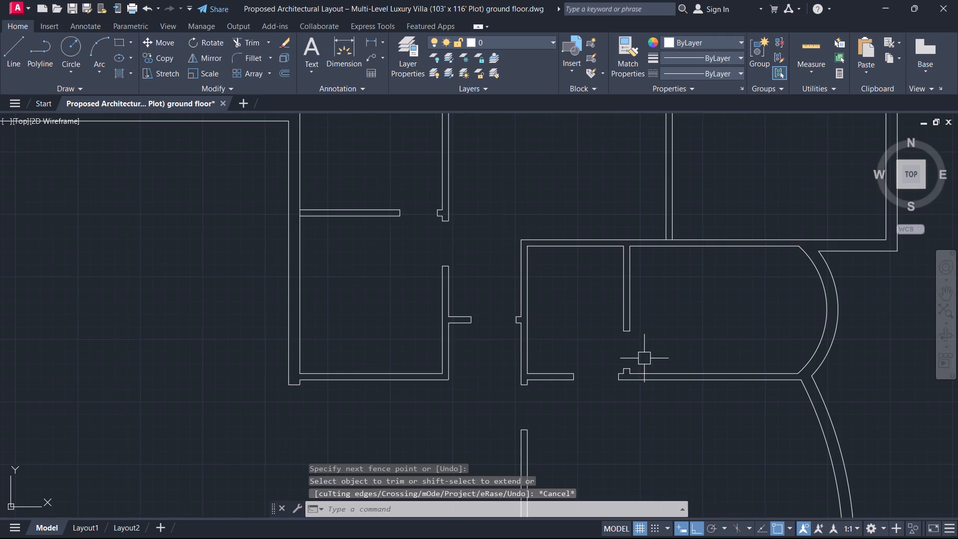
pyautogui.moveTo(646, 357); pyautogui.dragTo(620, 361, button='middle')
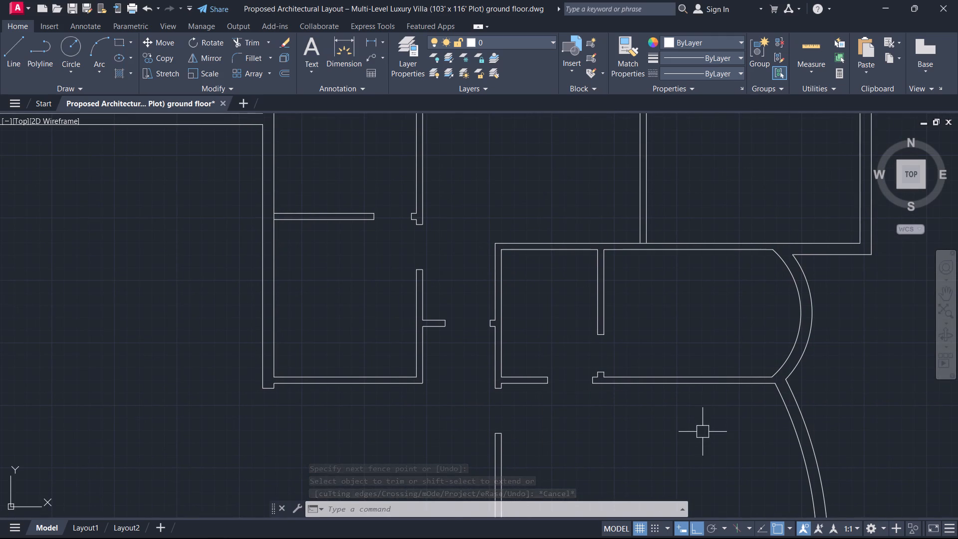
pyautogui.moveTo(726, 459); pyautogui.dragTo(568, 443, button='middle')
pyautogui.scroll(-2, 643, 405)
pyautogui.moveTo(644, 404); pyautogui.dragTo(635, 317, button='middle')
pyautogui.moveTo(617, 354); pyautogui.dragTo(594, 360, button='middle')
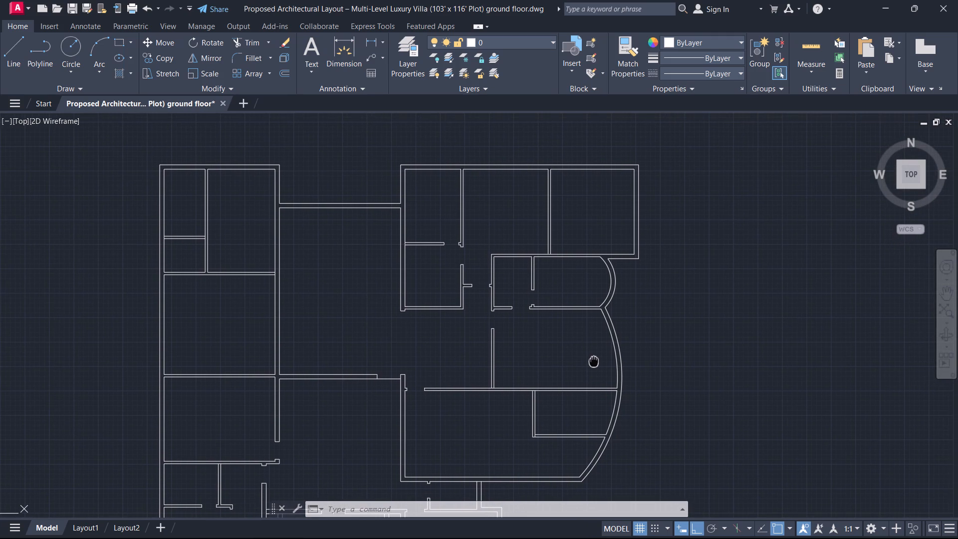
pyautogui.moveTo(594, 360); pyautogui.dragTo(540, 308, button='middle')
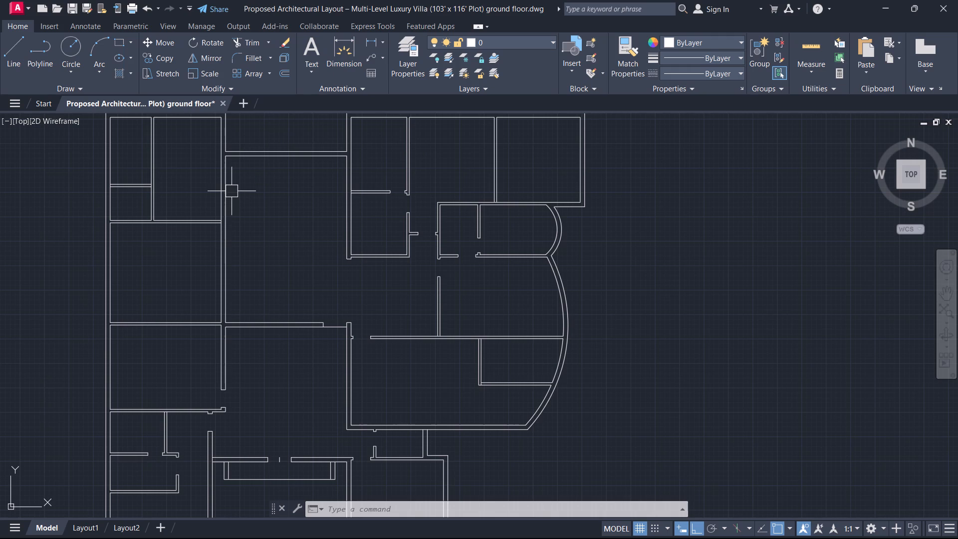
pyautogui.scroll(-1, 244, 241)
pyautogui.moveTo(377, 350); pyautogui.dragTo(542, 347, button='middle')
pyautogui.scroll(2, 436, 298)
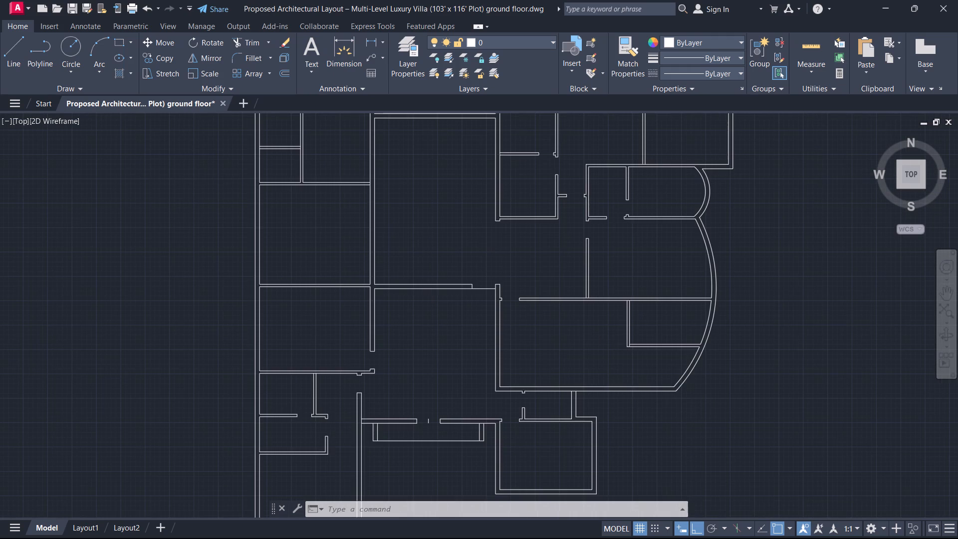
pyautogui.scroll(-2, 472, 323)
pyautogui.moveTo(472, 323); pyautogui.dragTo(491, 319, button='middle')
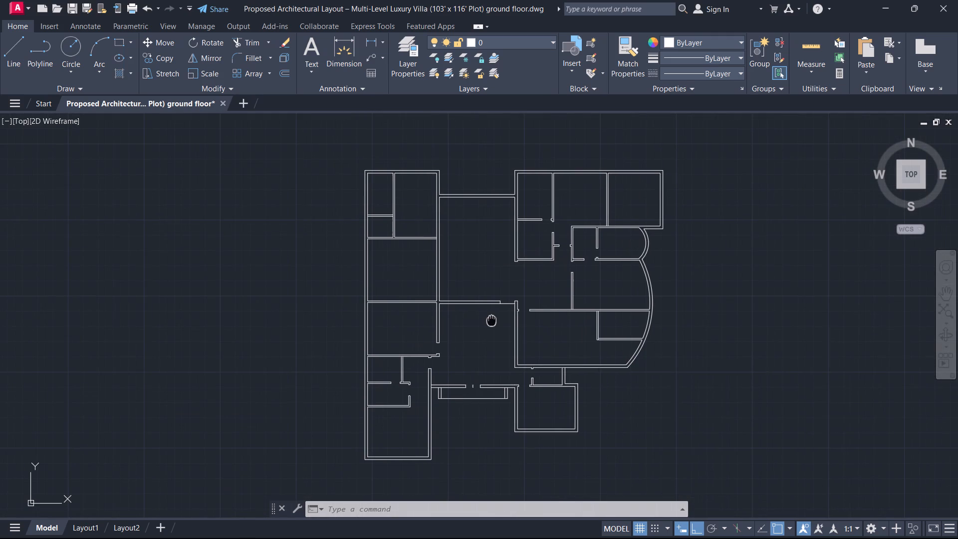
pyautogui.moveTo(491, 319); pyautogui.dragTo(491, 319, button='middle')
pyautogui.scroll(2, 555, 362)
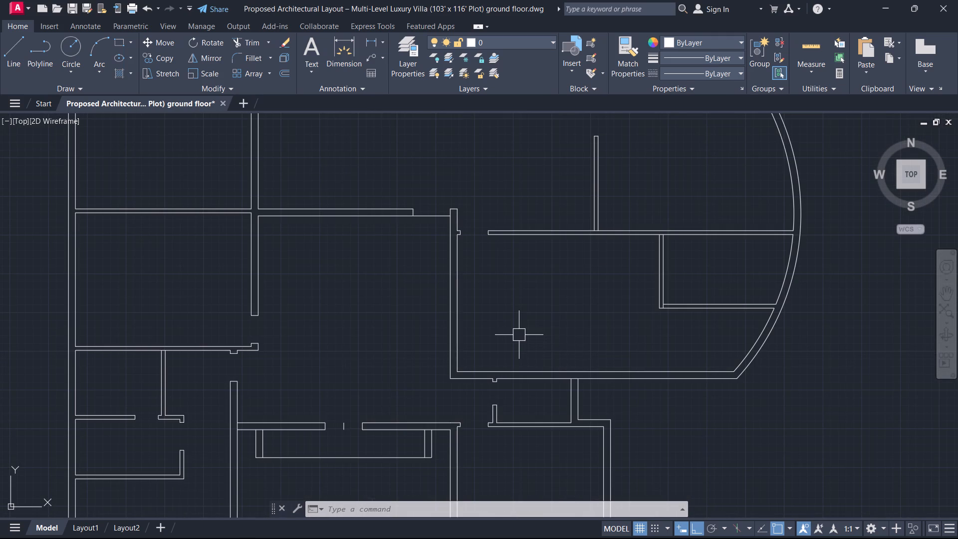
pyautogui.scroll(-2, 509, 322)
pyautogui.moveTo(509, 322); pyautogui.dragTo(558, 360, button='middle')
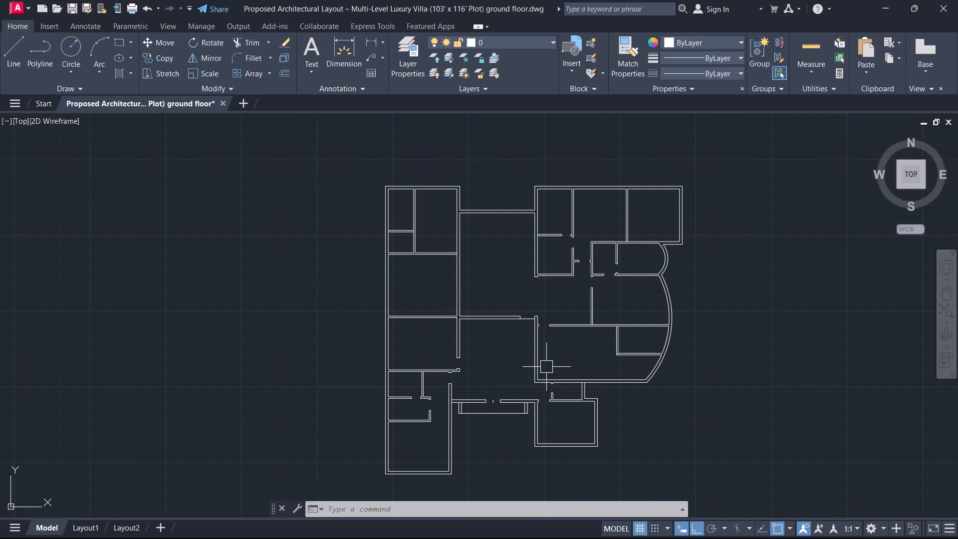
pyautogui.moveTo(500, 357); pyautogui.dragTo(572, 359, button='middle')
pyautogui.scroll(-2, 500, 357)
pyautogui.scroll(3, 572, 359)
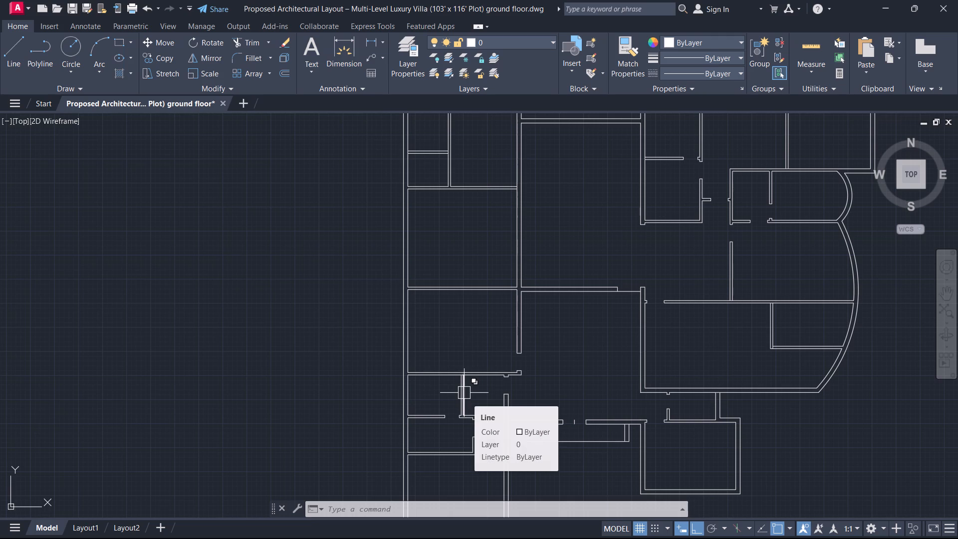
pyautogui.scroll(1, 464, 393)
pyautogui.scroll(-1, 464, 393)
pyautogui.moveTo(464, 393); pyautogui.dragTo(558, 386, button='middle')
pyautogui.scroll(-2, 558, 386)
pyautogui.scroll(1, 570, 367)
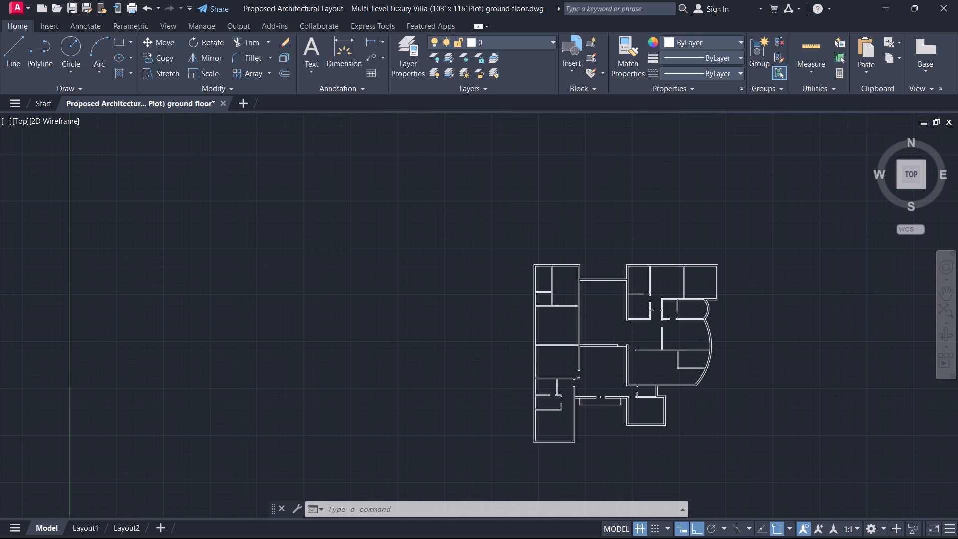
pyautogui.scroll(1, 570, 366)
pyautogui.scroll(-2, 570, 366)
pyautogui.moveTo(570, 366); pyautogui.dragTo(585, 389, button='middle')
pyautogui.scroll(-1, 581, 382)
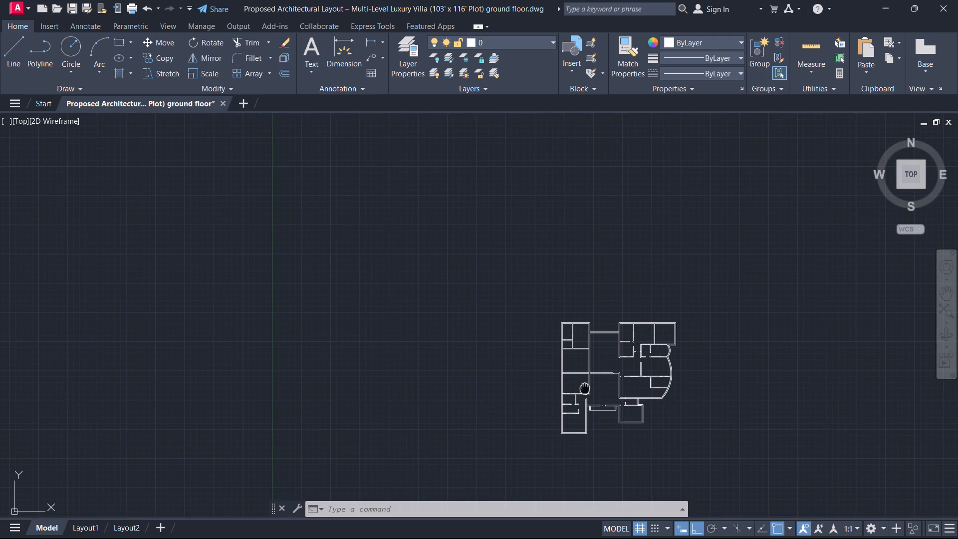
pyautogui.moveTo(585, 389); pyautogui.dragTo(585, 390, button='middle')
pyautogui.moveTo(579, 378); pyautogui.dragTo(569, 415, button='middle')
pyautogui.scroll(1, 579, 378)
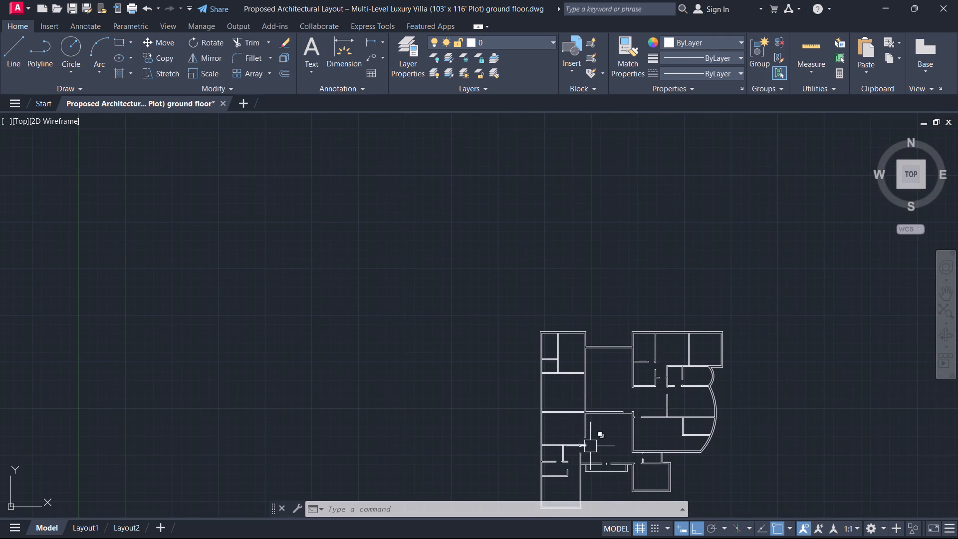
pyautogui.scroll(1, 573, 401)
pyautogui.moveTo(573, 398); pyautogui.dragTo(546, 410, button='middle')
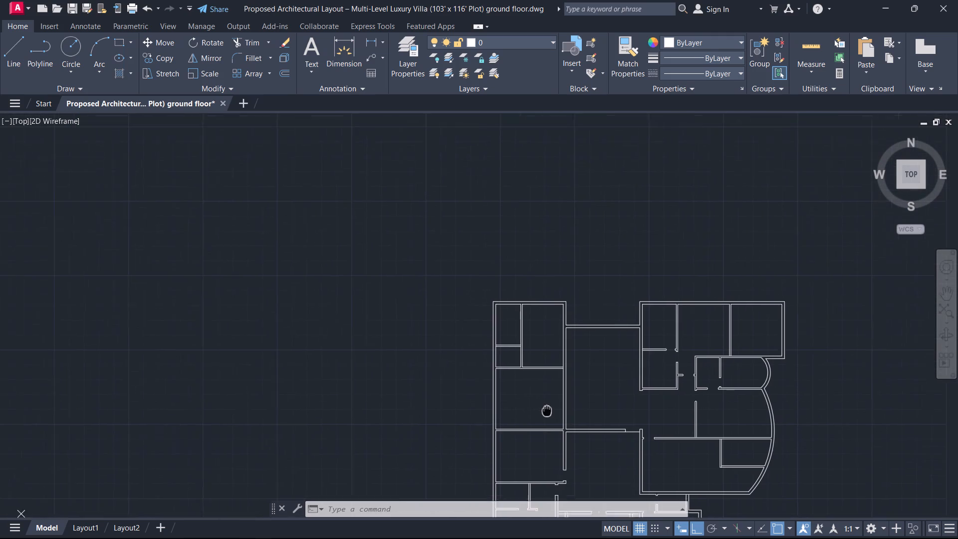
pyautogui.scroll(1, 541, 413)
pyautogui.moveTo(546, 410); pyautogui.dragTo(542, 421, button='middle')
pyautogui.scroll(1, 557, 389)
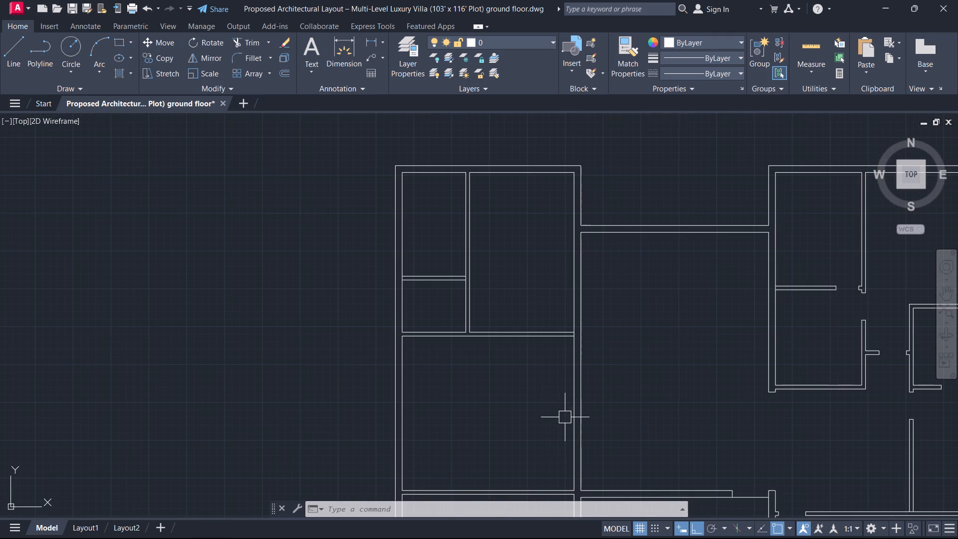
pyautogui.scroll(4, 572, 342)
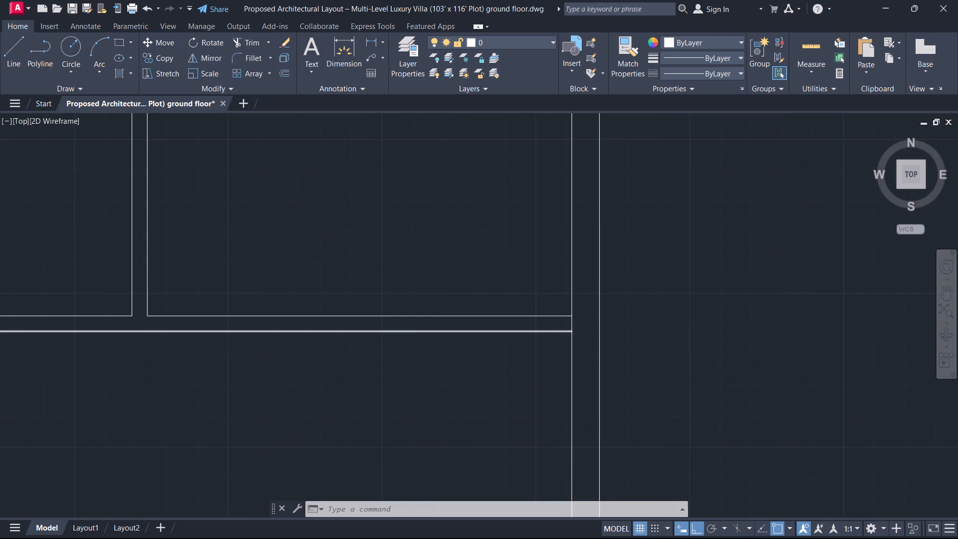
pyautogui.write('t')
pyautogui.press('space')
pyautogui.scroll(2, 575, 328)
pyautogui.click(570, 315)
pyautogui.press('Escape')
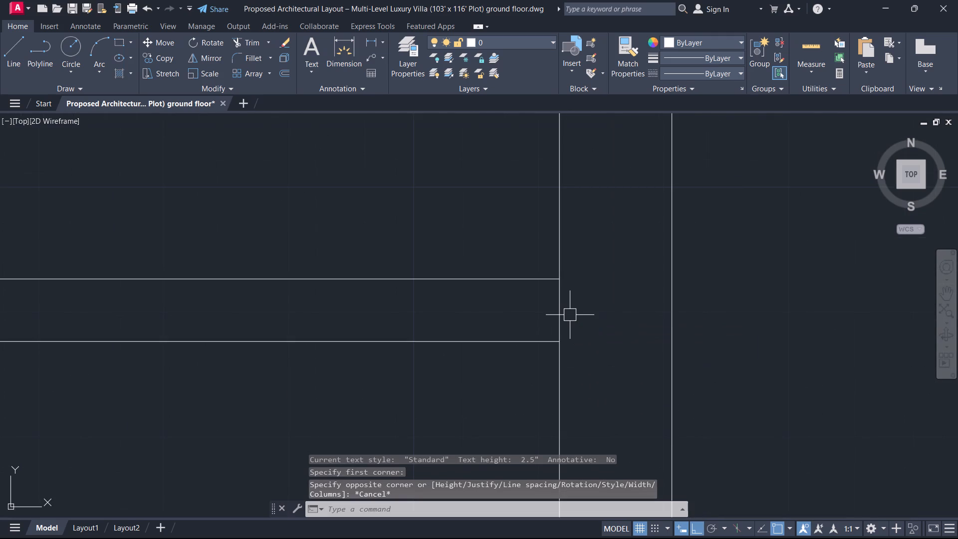
# Trim the left wing's right wall inner face between the two lines of the cross wall above the middle room.
pyautogui.write('tr')
pyautogui.press('space')
pyautogui.click(570, 315)
pyautogui.click(505, 316)
pyautogui.press('Escape')
# Draw a short line across the right wall of the left wing's middle room at the midpoint of its inner face.
pyautogui.scroll(-2, 501, 361)
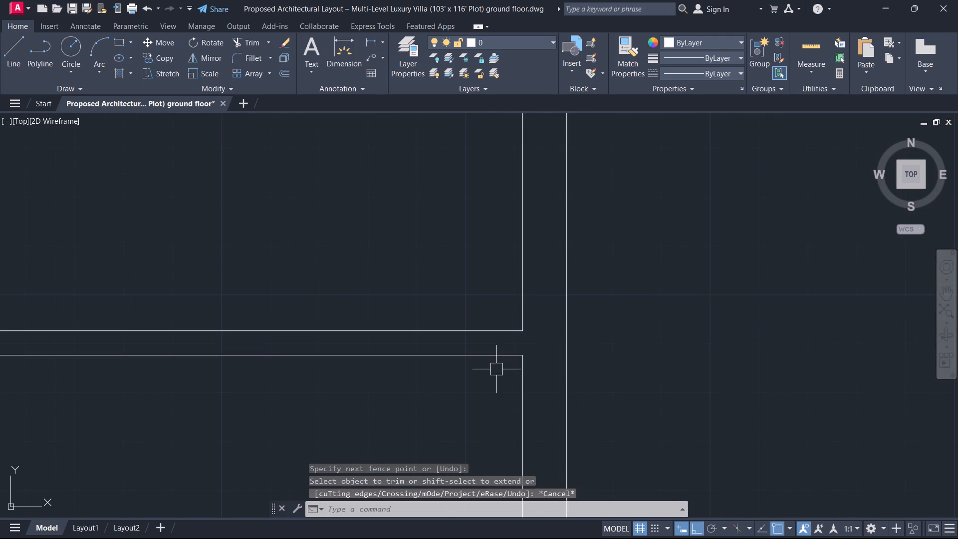
pyautogui.scroll(-2, 497, 378)
pyautogui.moveTo(497, 378); pyautogui.dragTo(499, 254, button='middle')
pyautogui.scroll(-2, 499, 256)
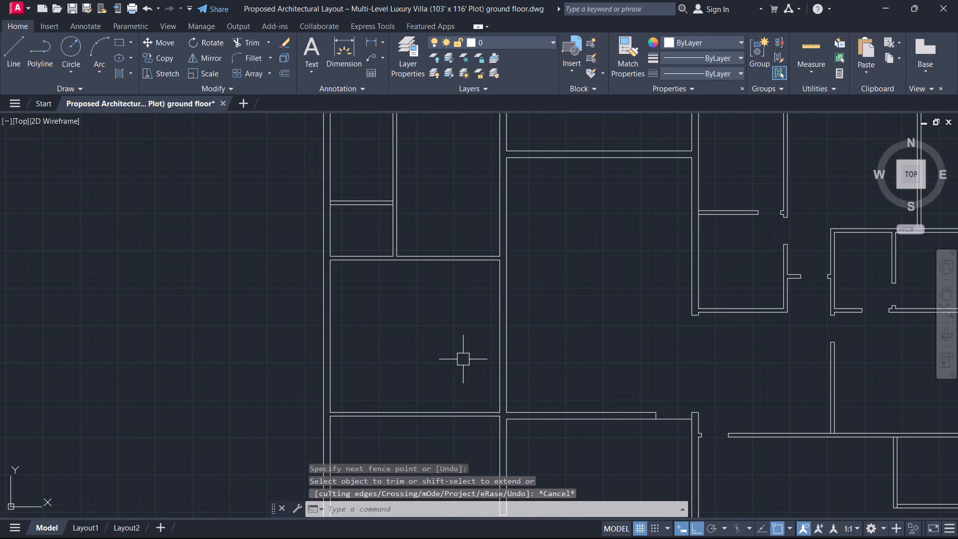
pyautogui.write('l')
pyautogui.press('space')
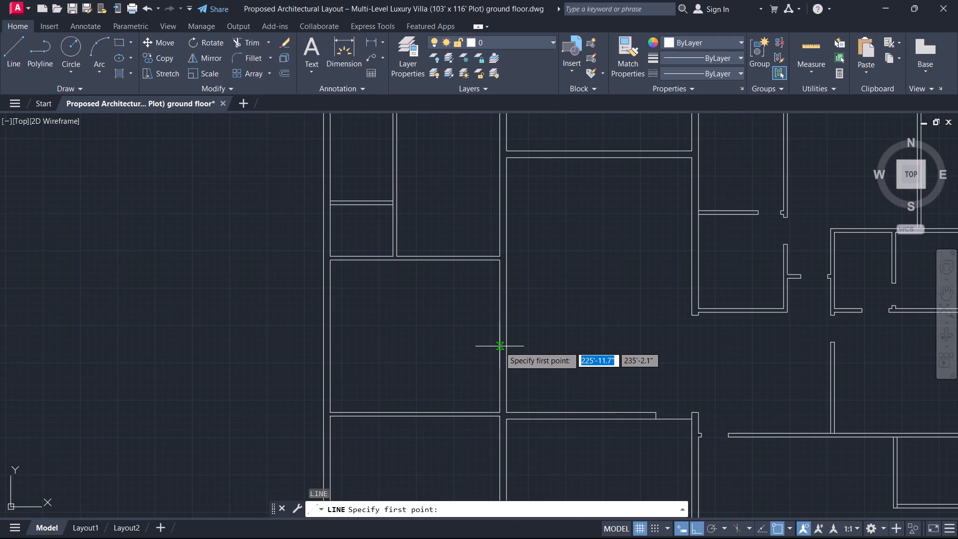
pyautogui.click(499, 339)
pyautogui.click(507, 342)
pyautogui.press('Escape')
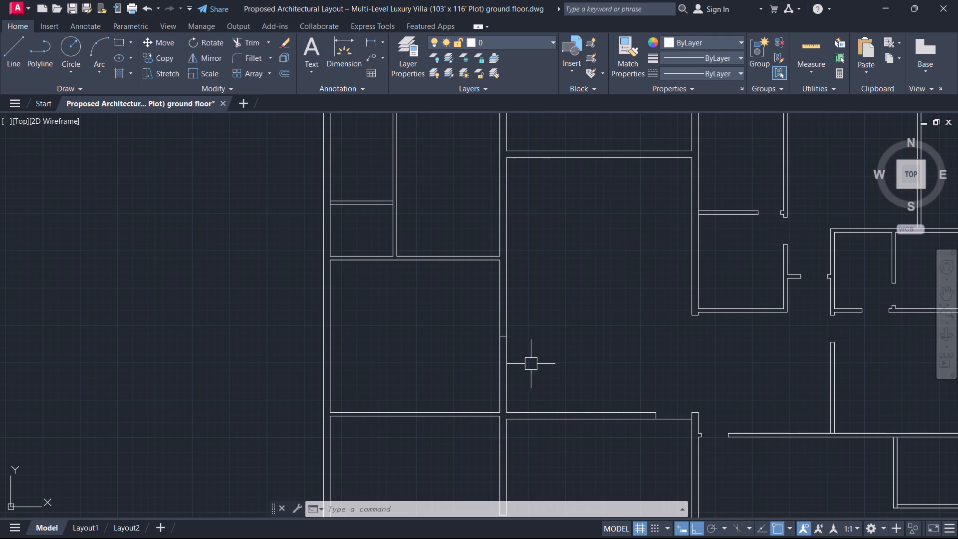
# Start offsetting the short line across the middle room's right wall.
pyautogui.press('o')
pyautogui.press('space')
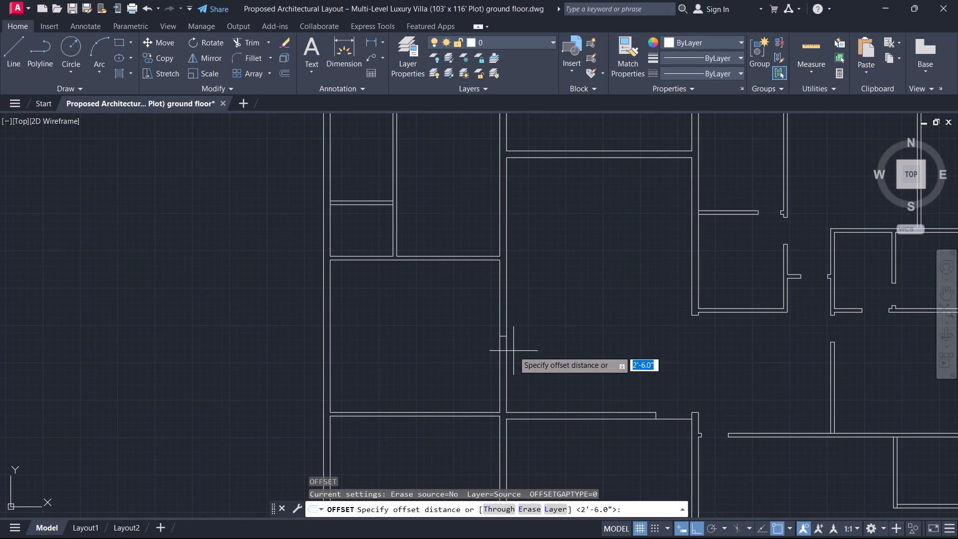
pyautogui.press('3')
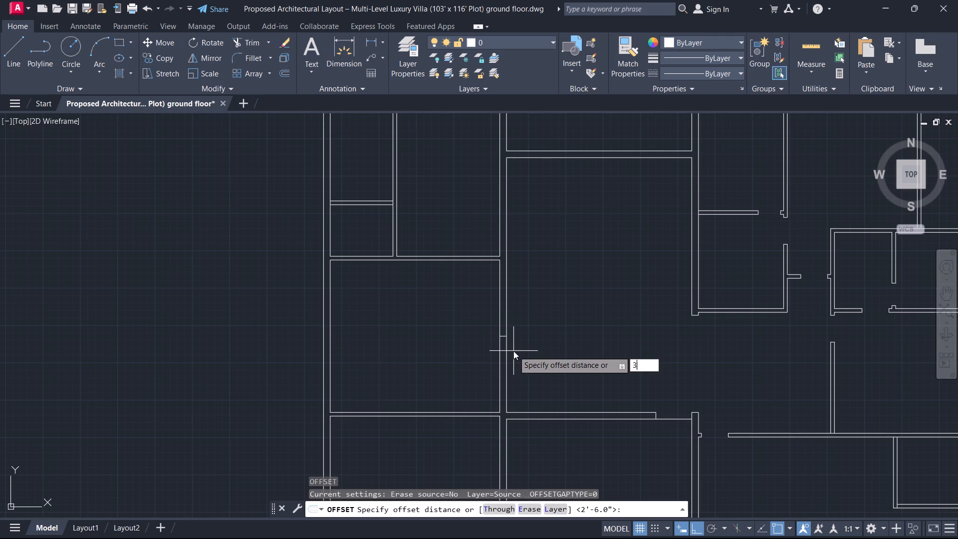
pyautogui.press('BackSpace')
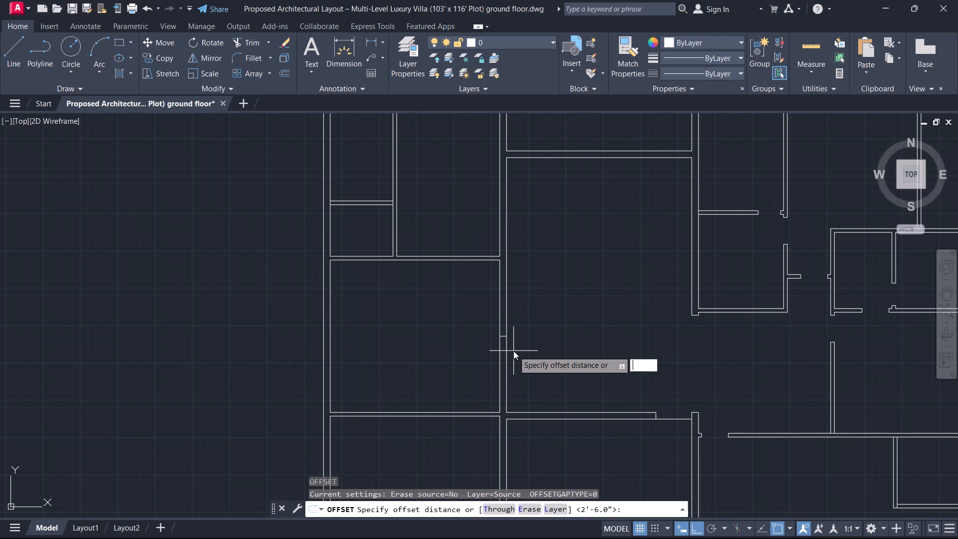
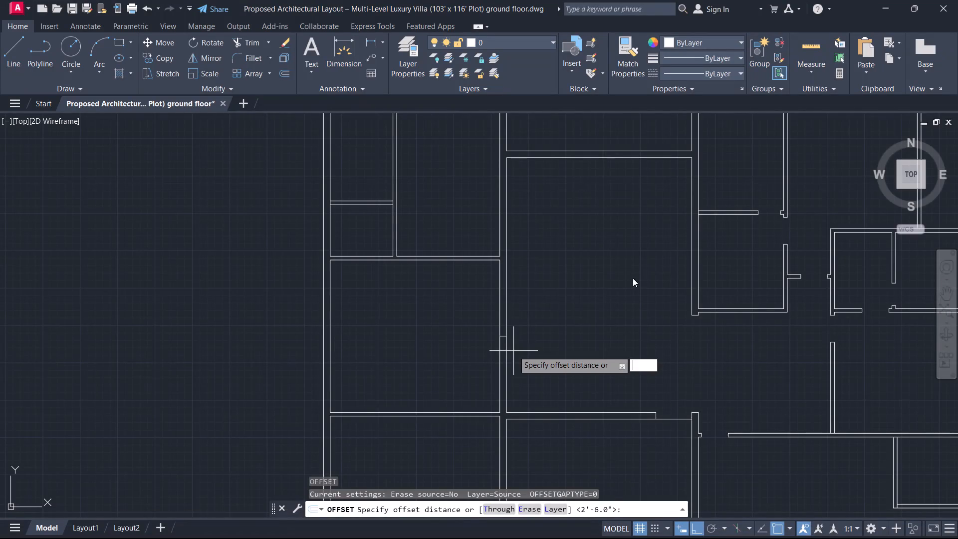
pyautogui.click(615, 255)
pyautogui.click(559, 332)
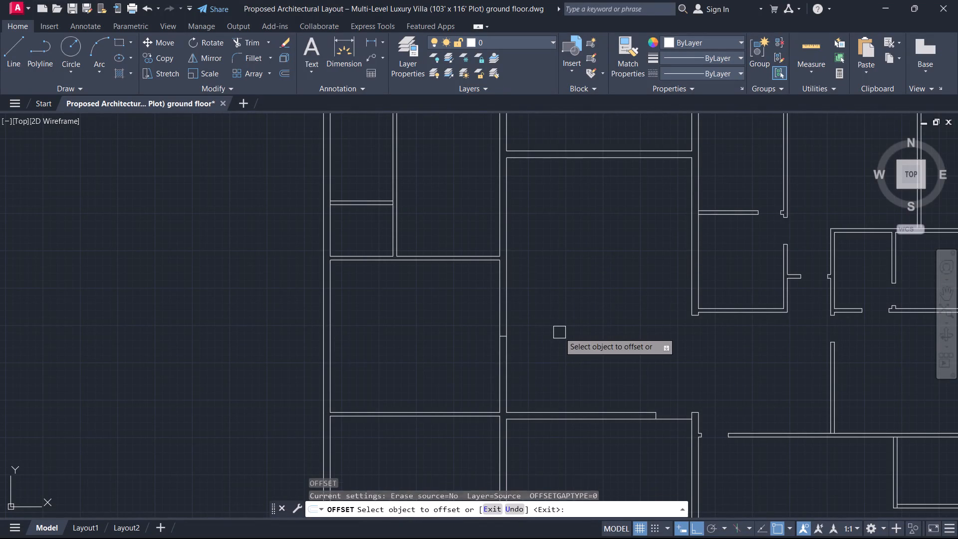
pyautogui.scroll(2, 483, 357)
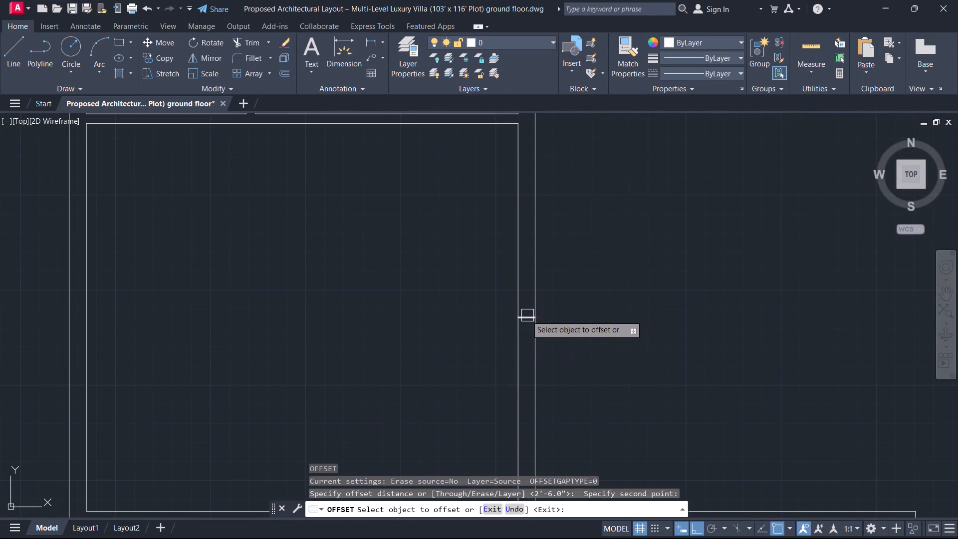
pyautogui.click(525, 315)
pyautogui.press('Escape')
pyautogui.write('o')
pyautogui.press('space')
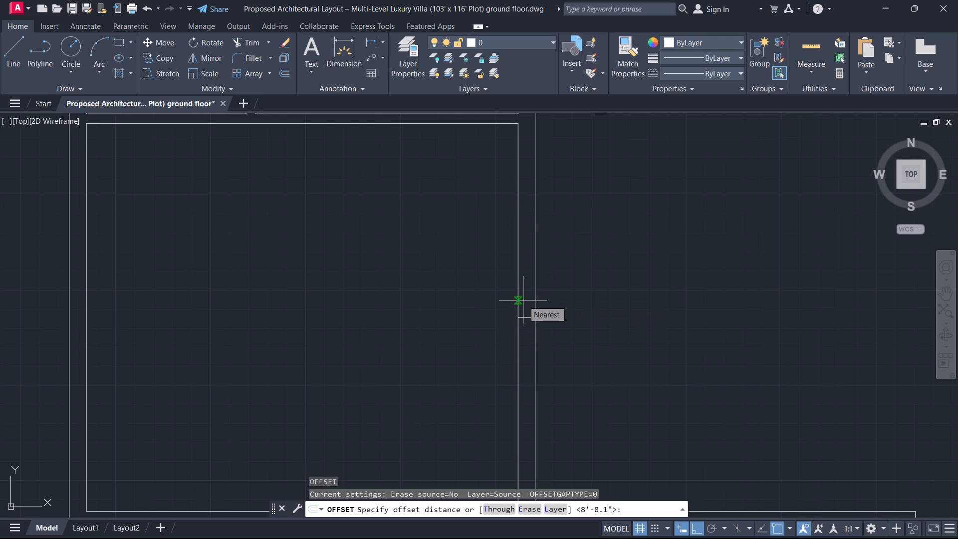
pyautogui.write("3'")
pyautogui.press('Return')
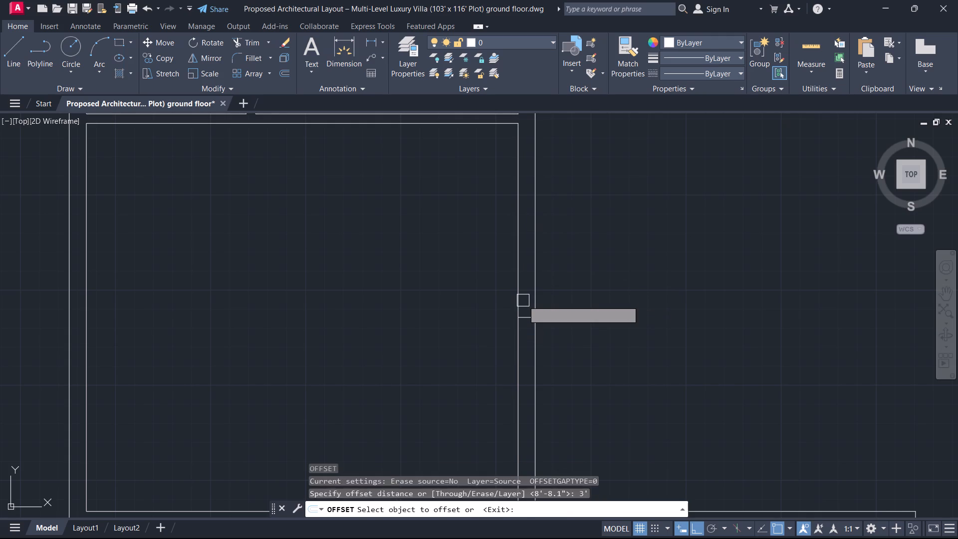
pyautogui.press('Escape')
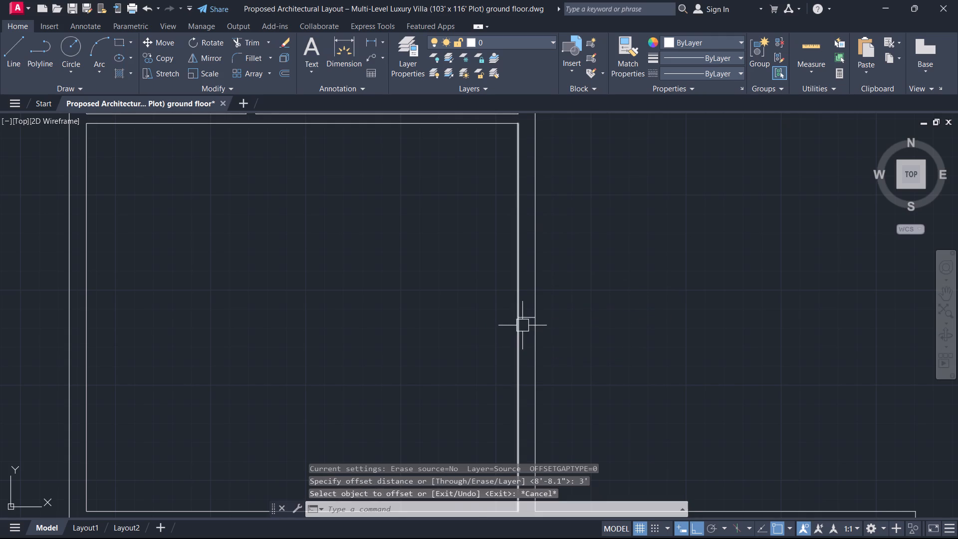
# Offset the short line across the middle room's right wall by 5' both upward and downward.
pyautogui.write('o')
pyautogui.press('space')
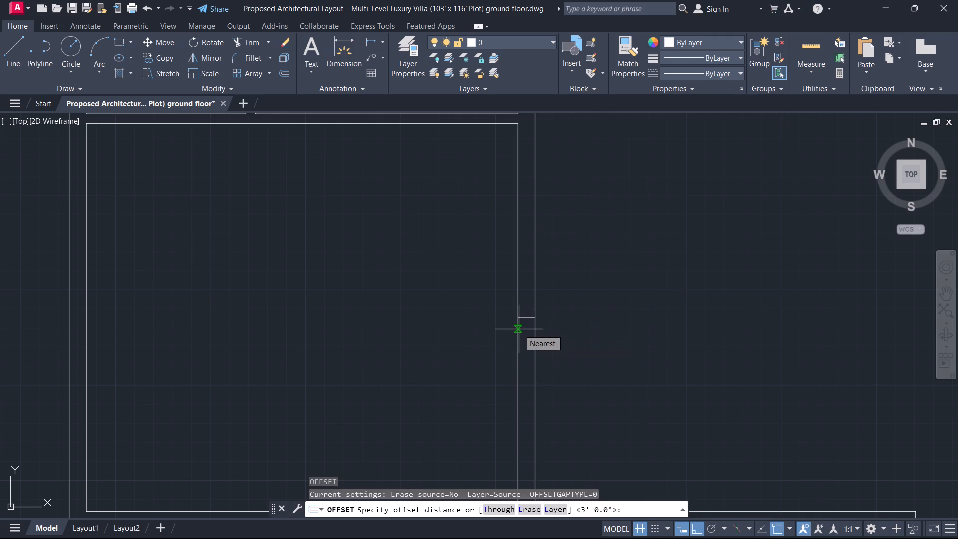
pyautogui.press('6')
pyautogui.press('BackSpace')
pyautogui.write("5'")
pyautogui.press('Return')
pyautogui.scroll(2, 534, 320)
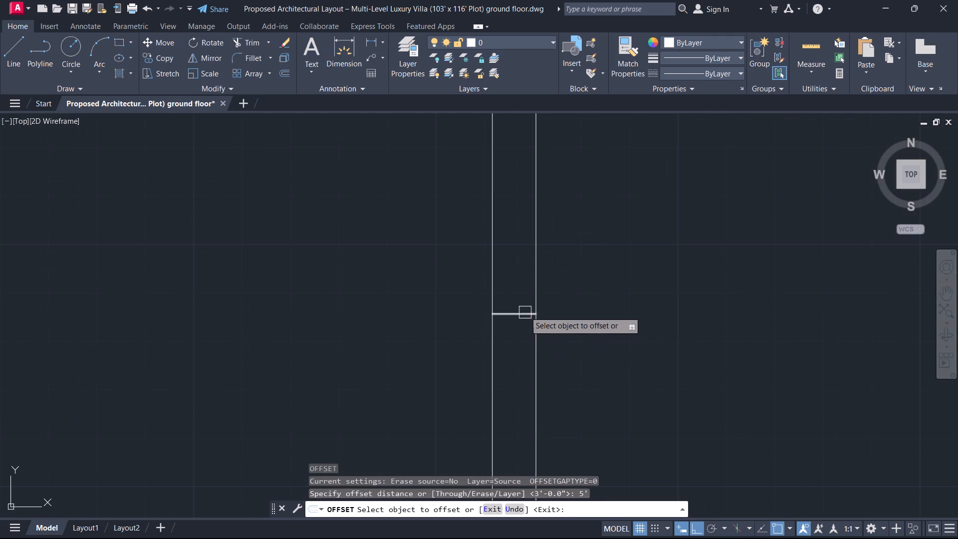
pyautogui.click(524, 307)
pyautogui.moveTo(512, 308); pyautogui.dragTo(513, 303)
pyautogui.click(515, 280)
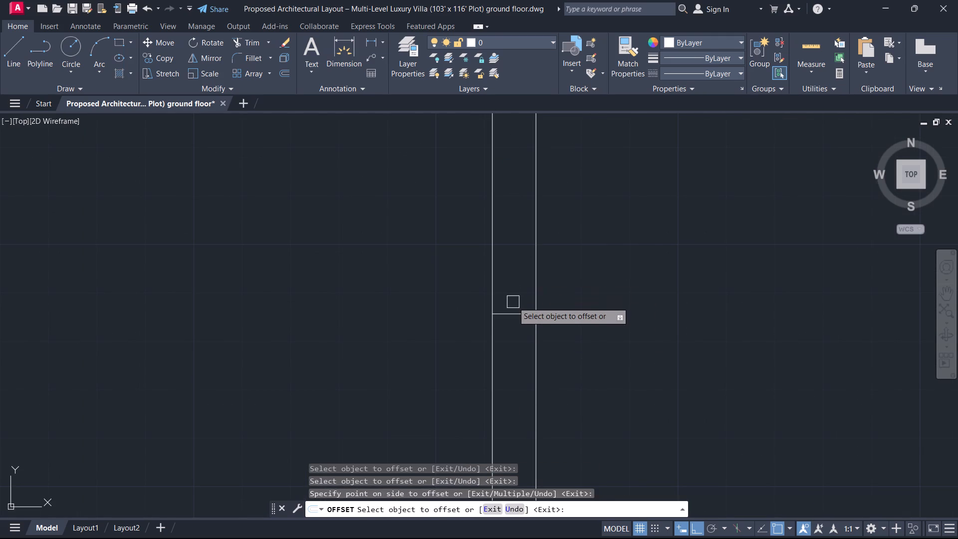
pyautogui.click(510, 315)
pyautogui.click(510, 339)
pyautogui.scroll(-1, 513, 331)
pyautogui.moveTo(515, 331); pyautogui.dragTo(523, 342, button='middle')
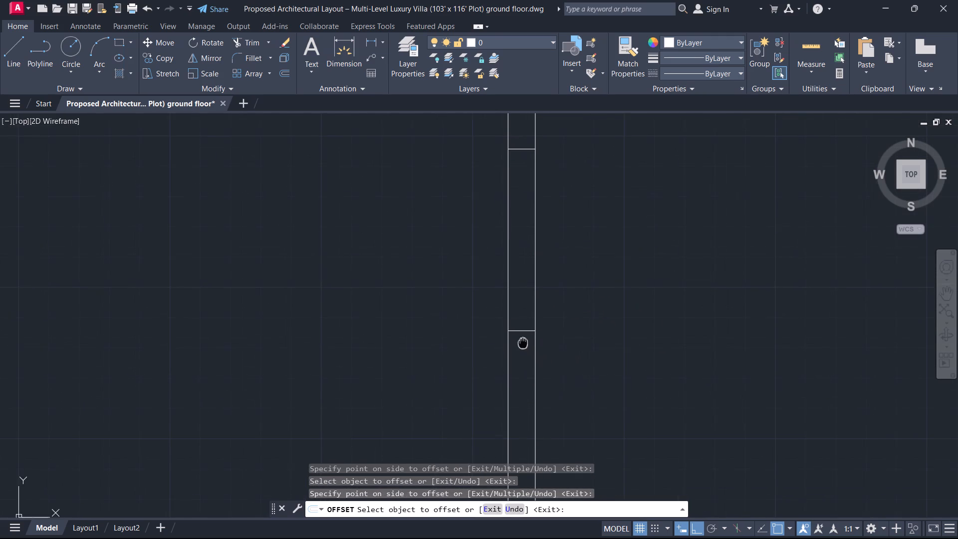
pyautogui.moveTo(523, 342); pyautogui.dragTo(523, 342, button='middle')
pyautogui.scroll(1, 523, 342)
pyautogui.press('Escape')
# Delete the original short midpoint line between the two offset lines in the middle room's right wall.
pyautogui.click(523, 342)
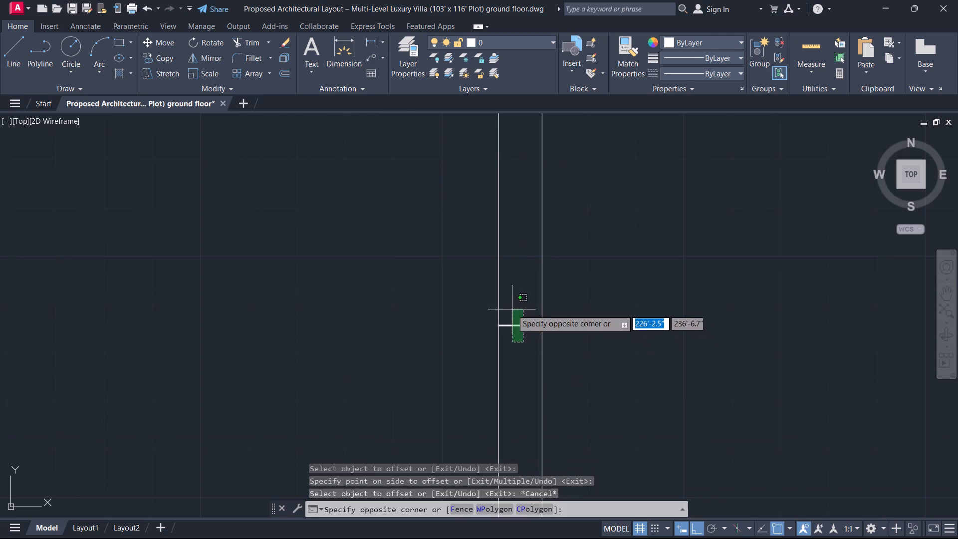
pyautogui.click(511, 306)
pyautogui.scroll(-4, 523, 319)
pyautogui.press('Delete')
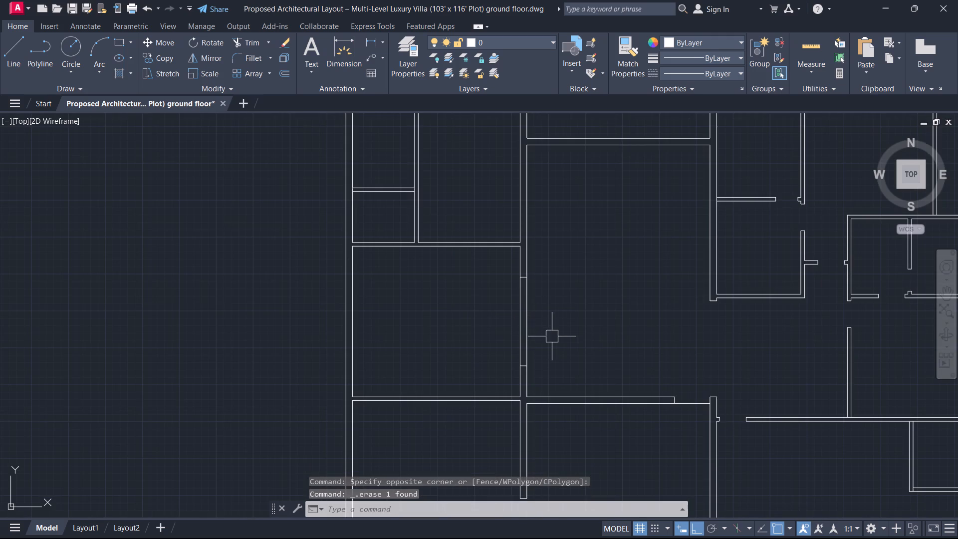
# Examine the marked opening in the left wing's middle room and the surrounding ground-floor rooms.
pyautogui.moveTo(440, 332); pyautogui.dragTo(491, 339, button='middle')
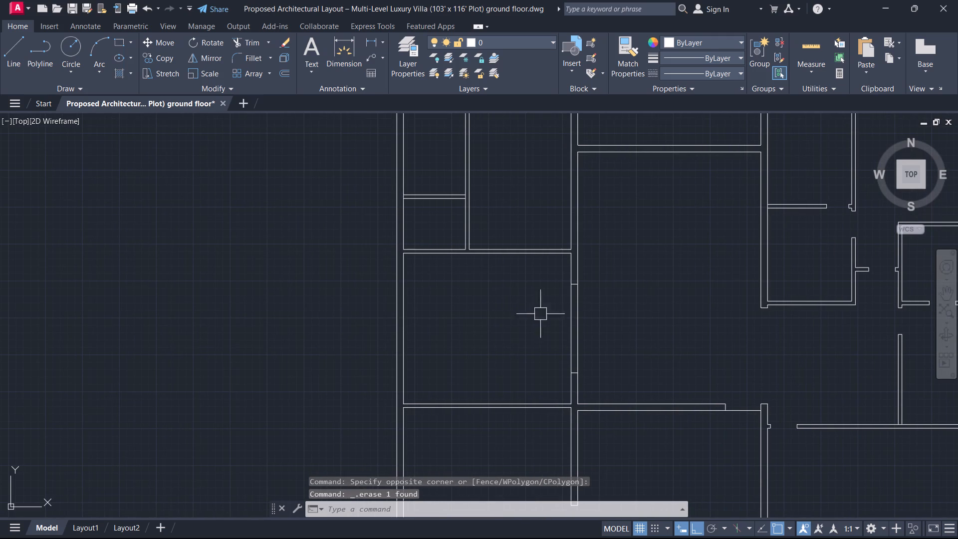
pyautogui.click(569, 305)
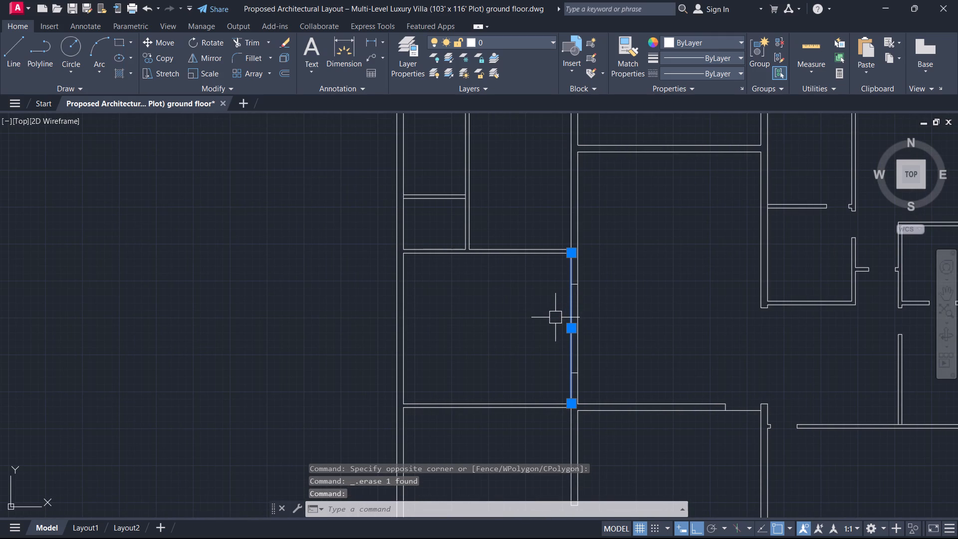
pyautogui.scroll(-2, 524, 316)
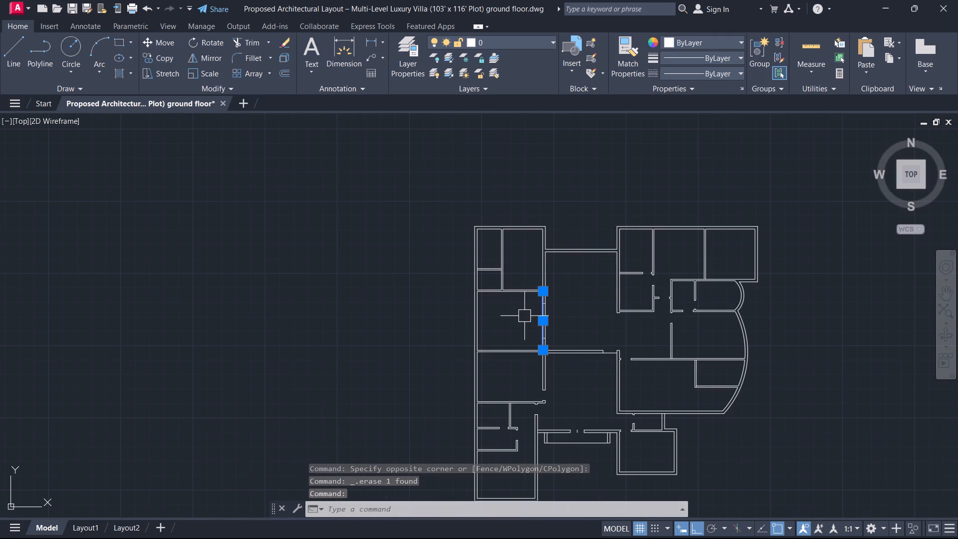
pyautogui.moveTo(520, 315); pyautogui.dragTo(519, 315, button='middle')
pyautogui.scroll(1, 520, 315)
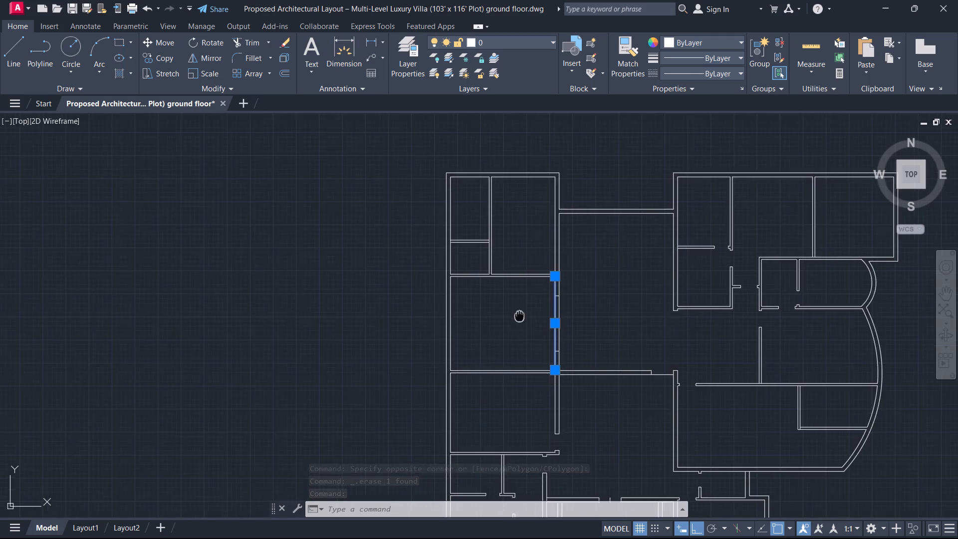
pyautogui.moveTo(519, 315); pyautogui.dragTo(493, 318, button='middle')
pyautogui.scroll(-1, 493, 318)
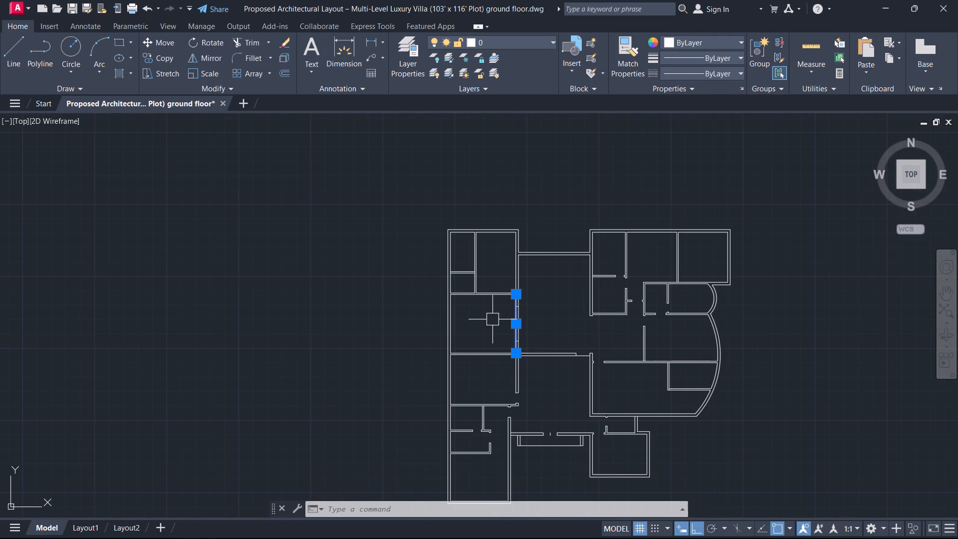
pyautogui.press('Escape')
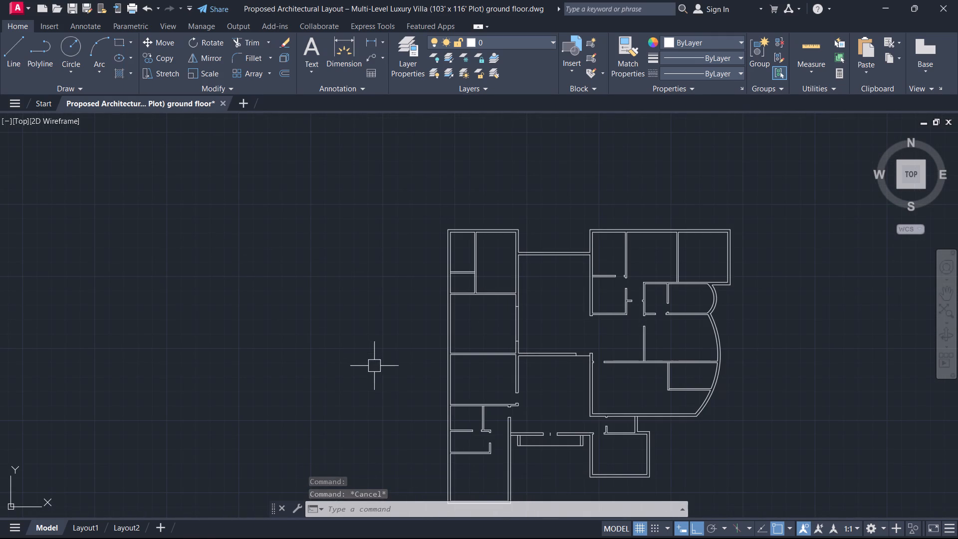
pyautogui.scroll(-1, 455, 398)
pyautogui.moveTo(502, 387); pyautogui.dragTo(514, 392, button='middle')
pyautogui.scroll(2, 503, 386)
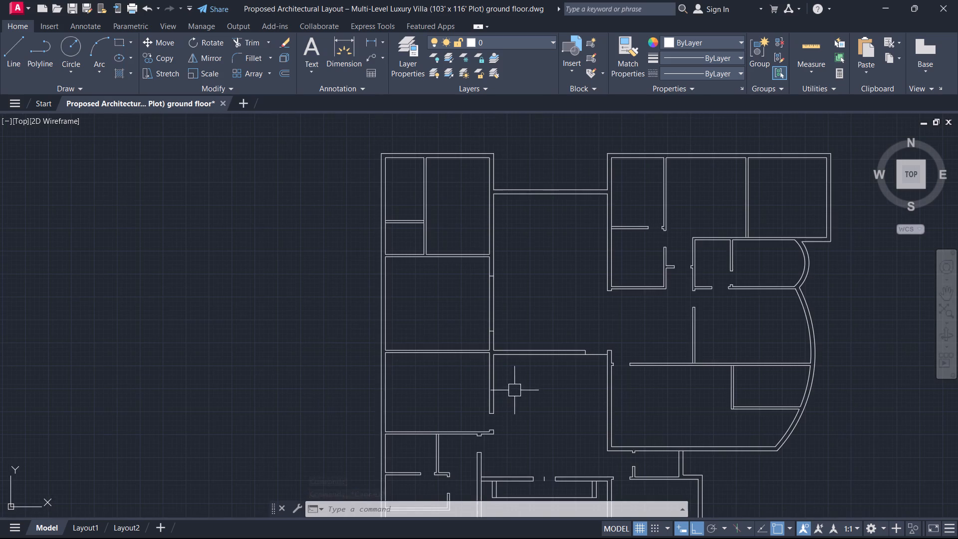
pyautogui.scroll(2, 471, 285)
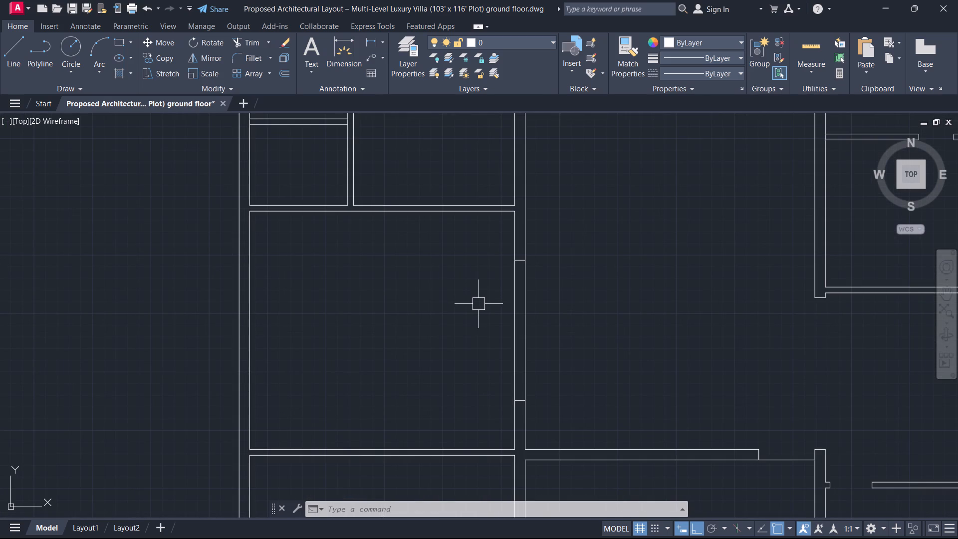
pyautogui.scroll(-3, 638, 338)
pyautogui.moveTo(631, 336); pyautogui.dragTo(494, 369, button='middle')
pyautogui.scroll(1, 498, 322)
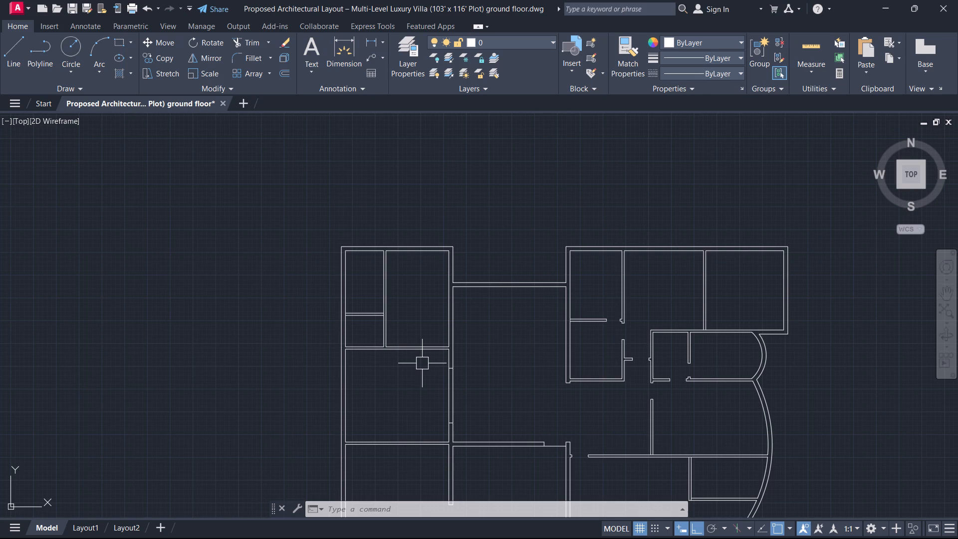
# Extend the cross wall's upper line to the right wall's outer face and the upper room's right inner face down to the cross wall's lower line.
pyautogui.moveTo(422, 363); pyautogui.dragTo(366, 406, button='middle')
pyautogui.scroll(1, 367, 394)
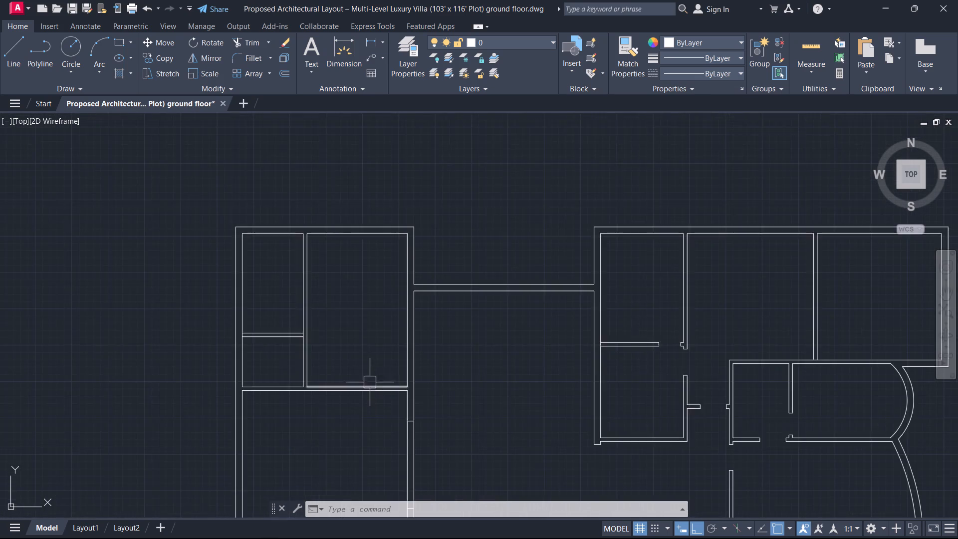
pyautogui.scroll(1, 382, 367)
pyautogui.write('ex')
pyautogui.press('space')
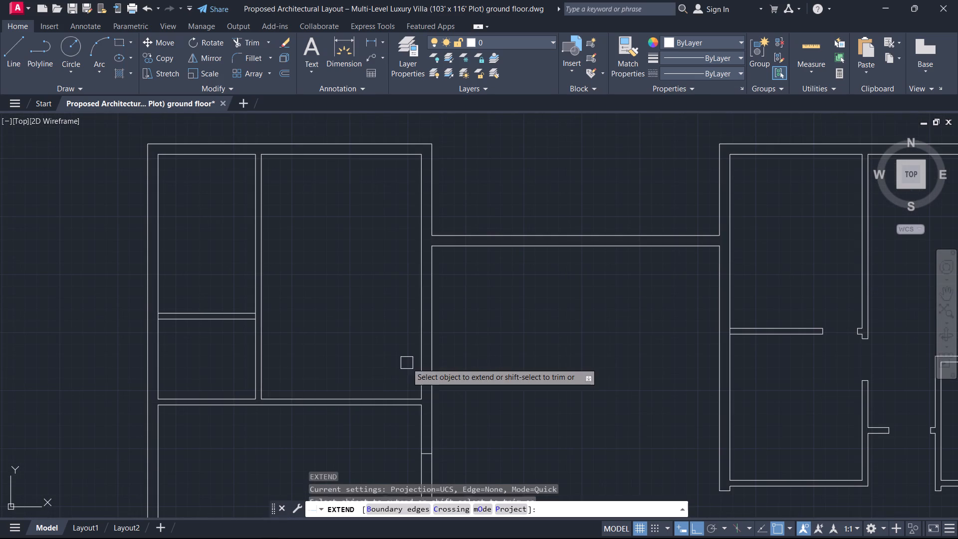
pyautogui.scroll(1, 410, 376)
pyautogui.click(410, 412)
pyautogui.click(420, 390)
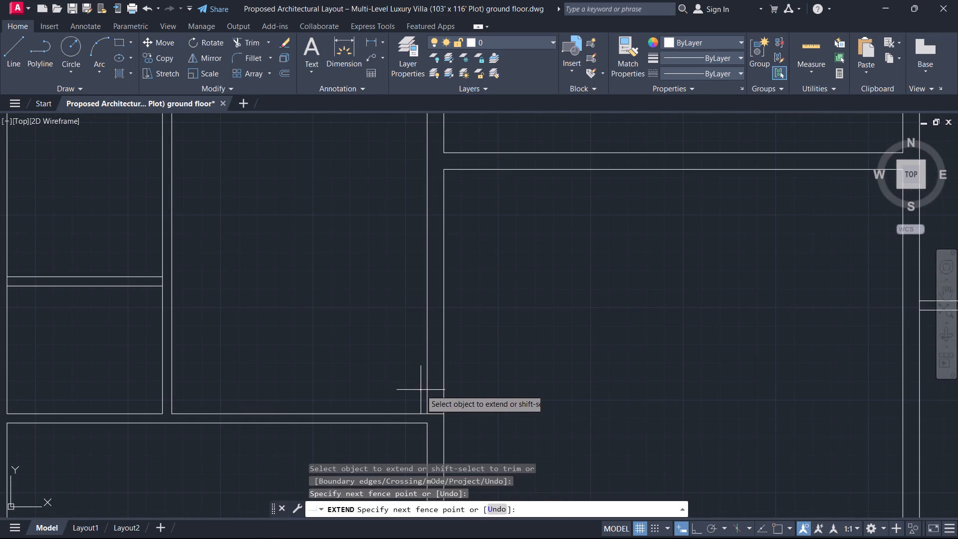
pyautogui.click(430, 393)
pyautogui.press('Escape')
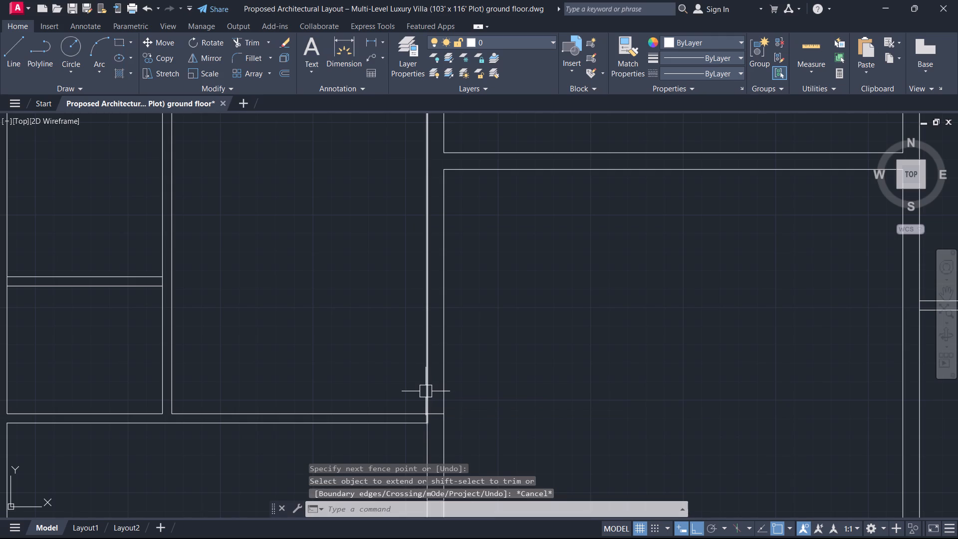
# Offset the extended upper line of the cross wall 4" upward into the left wing's upper room.
pyautogui.write('o')
pyautogui.press('space')
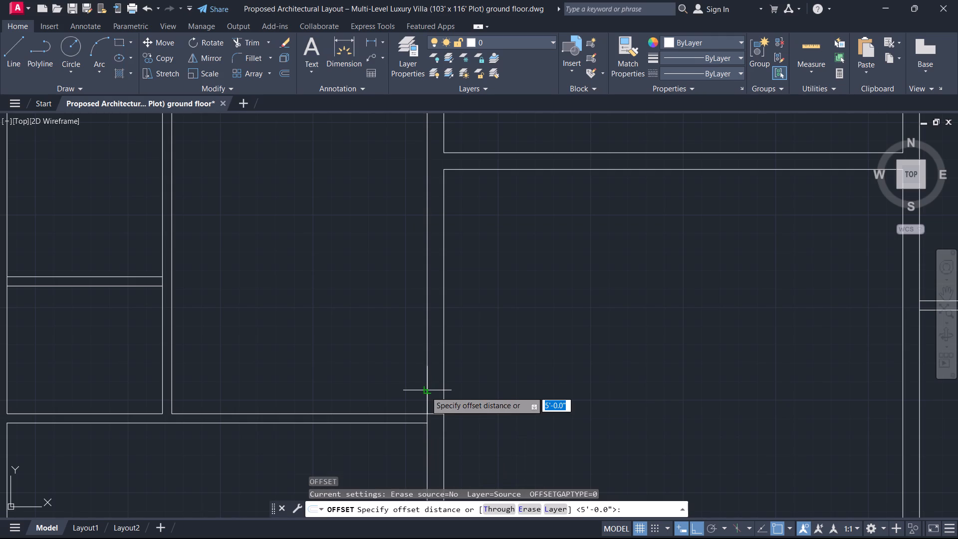
pyautogui.press('4')
pyautogui.press('Return')
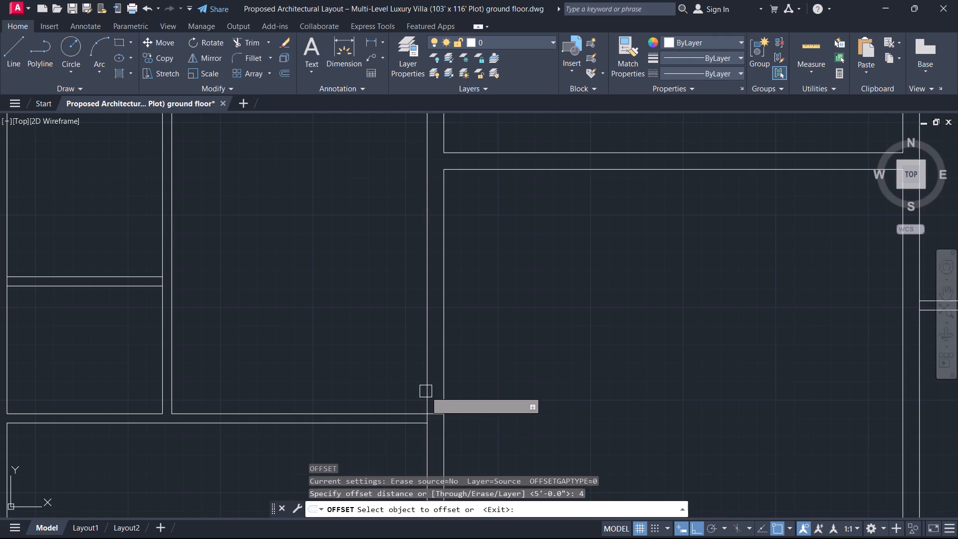
pyautogui.scroll(-1, 413, 396)
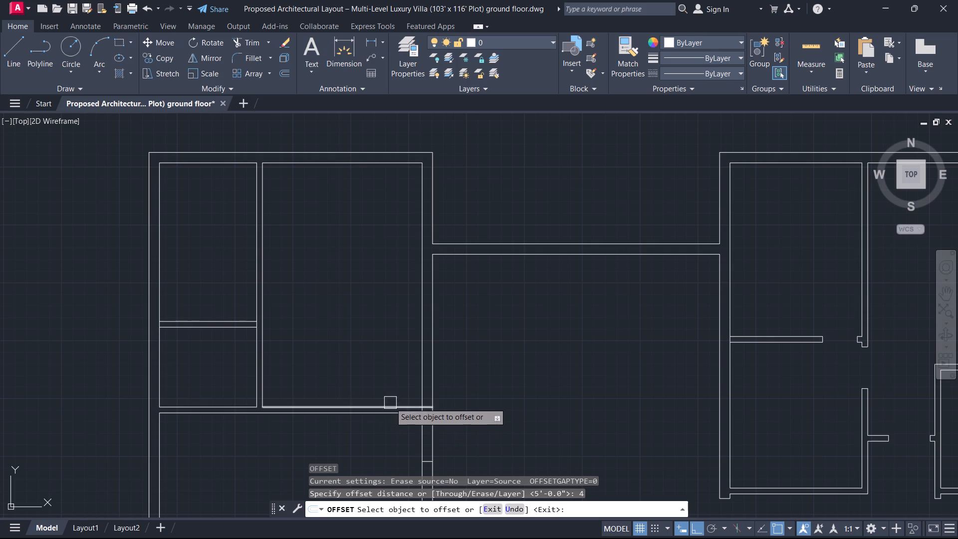
pyautogui.click(390, 402)
pyautogui.click(397, 377)
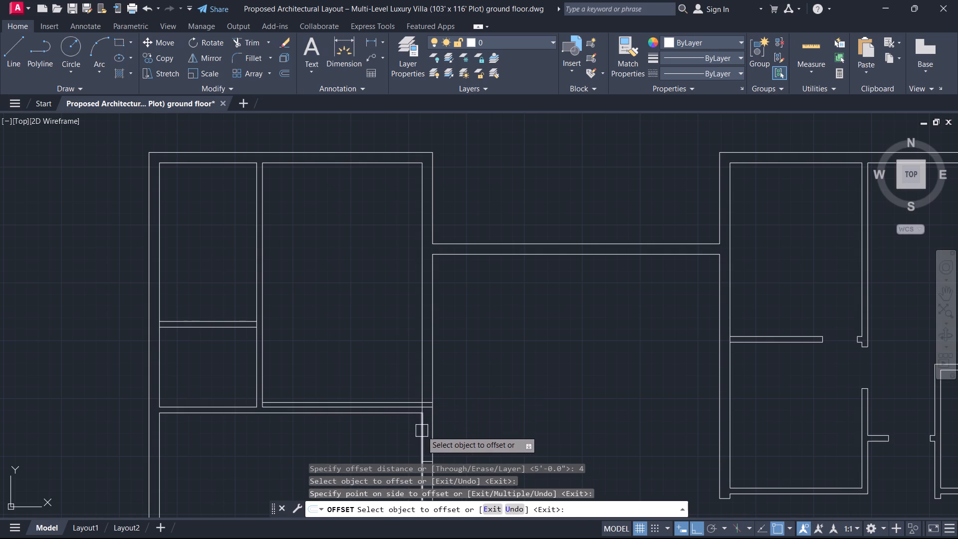
pyautogui.click(422, 431)
pyautogui.press('Escape')
# Offset the inner face of the upper room's right wall 4" into the room.
pyautogui.press('space')
pyautogui.press('space')
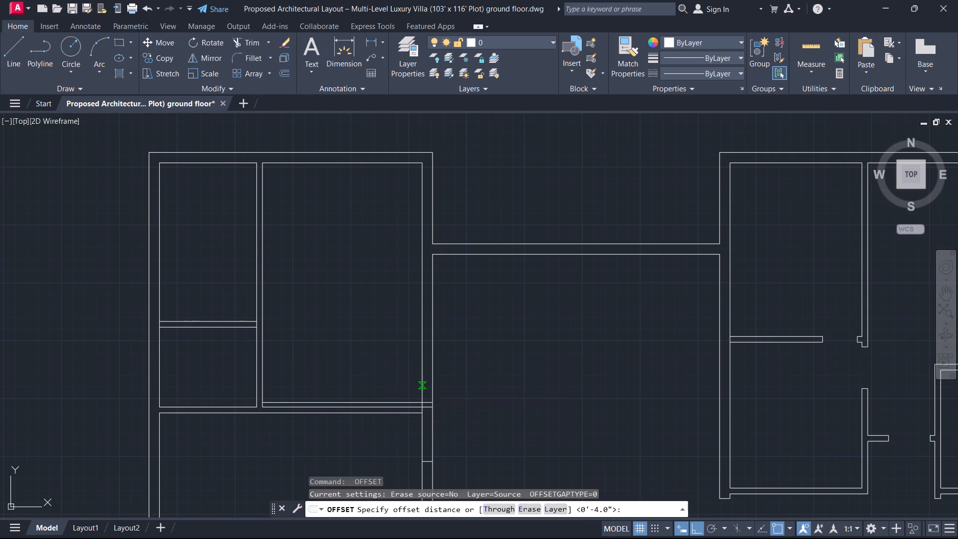
pyautogui.click(423, 386)
pyautogui.click(372, 375)
pyautogui.press('Escape')
# Trim the two 4" offset lines, leaving one short jamb line across the right wall and one across the cross wall.
pyautogui.scroll(3, 386, 400)
pyautogui.scroll(2, 510, 425)
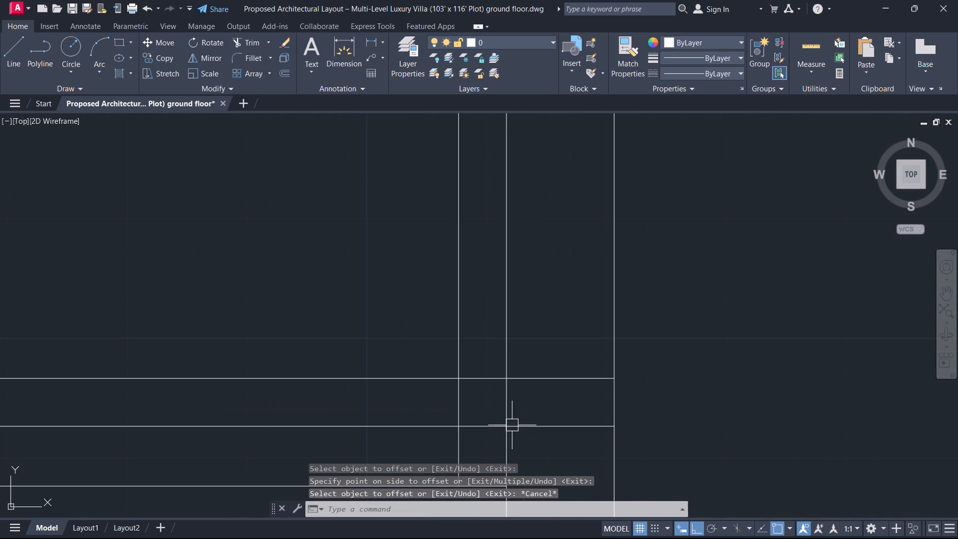
pyautogui.write('tr')
pyautogui.press('space')
pyautogui.click(473, 400)
pyautogui.click(396, 386)
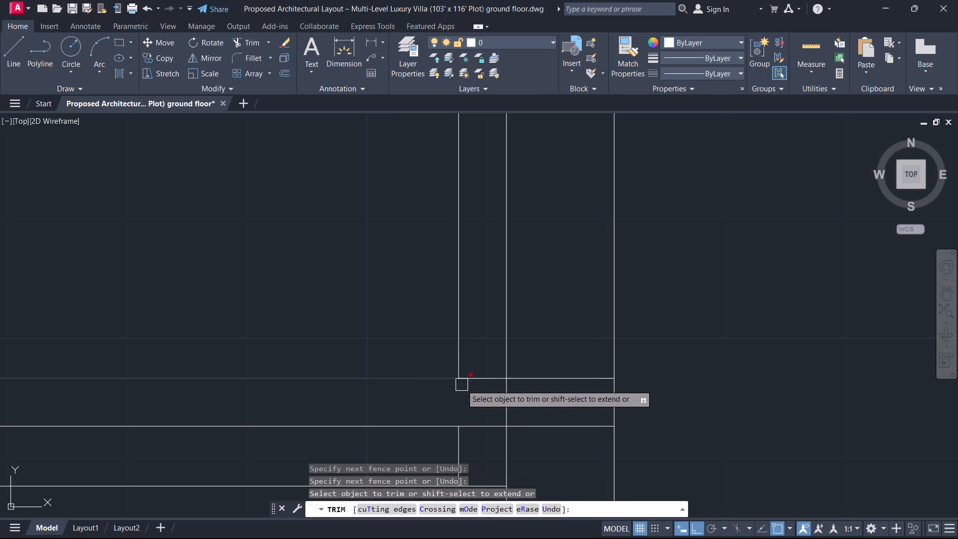
pyautogui.click(469, 389)
pyautogui.click(485, 340)
pyautogui.press('Escape')
pyautogui.press('space')
pyautogui.click(470, 342)
pyautogui.click(368, 385)
pyautogui.press('Escape')
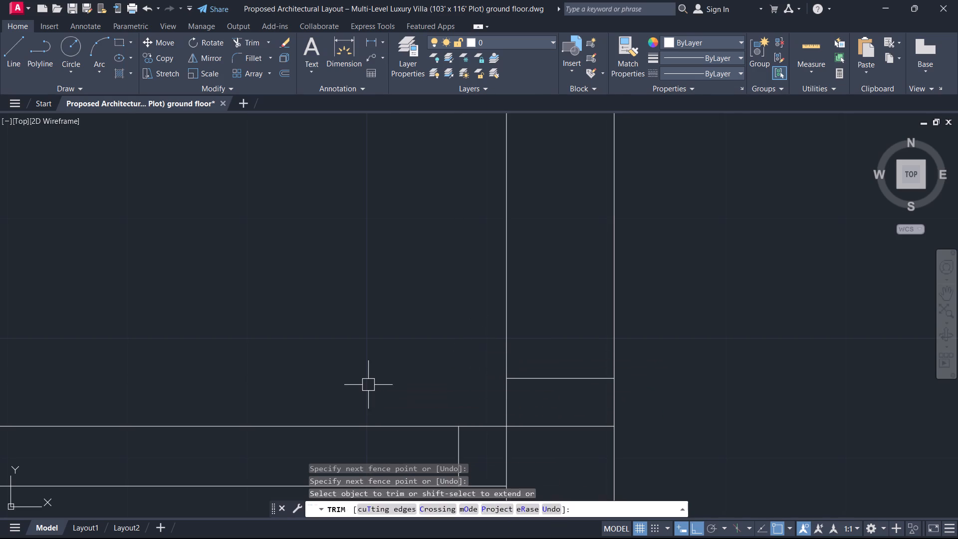
# Offset the short jamb line across the left wing's right wall 4' upward.
pyautogui.scroll(1, 369, 385)
pyautogui.scroll(-4, 369, 385)
pyautogui.scroll(1, 408, 385)
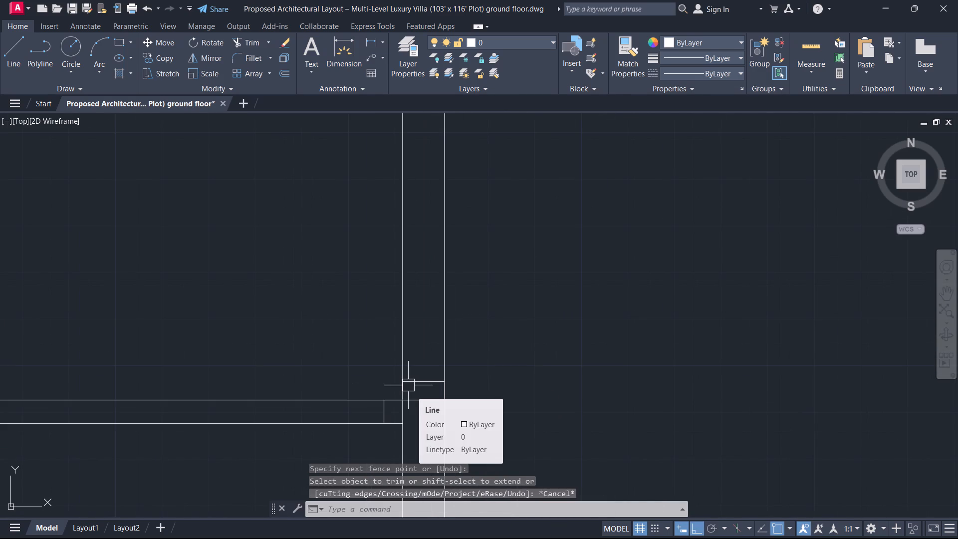
pyautogui.write('o')
pyautogui.press('space')
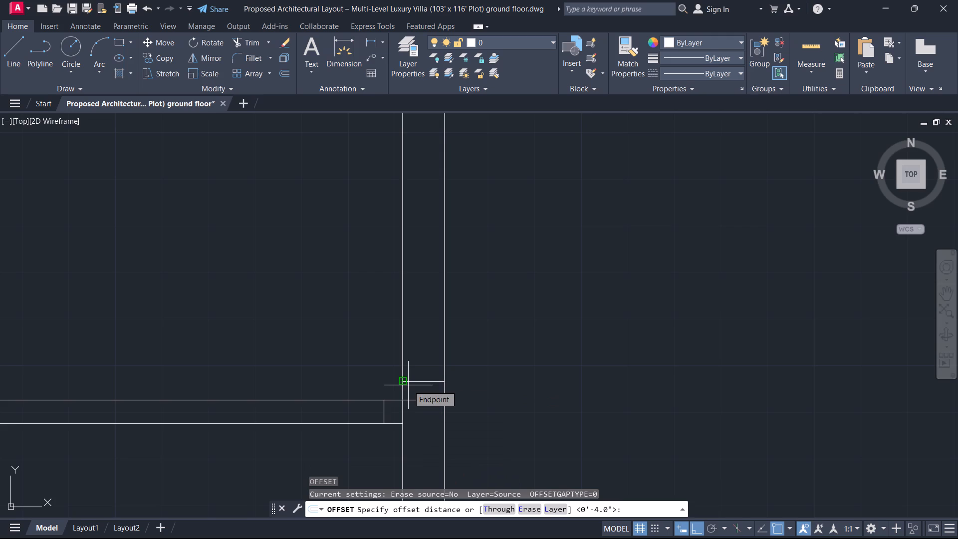
pyautogui.press('2')
pyautogui.press('BackSpace')
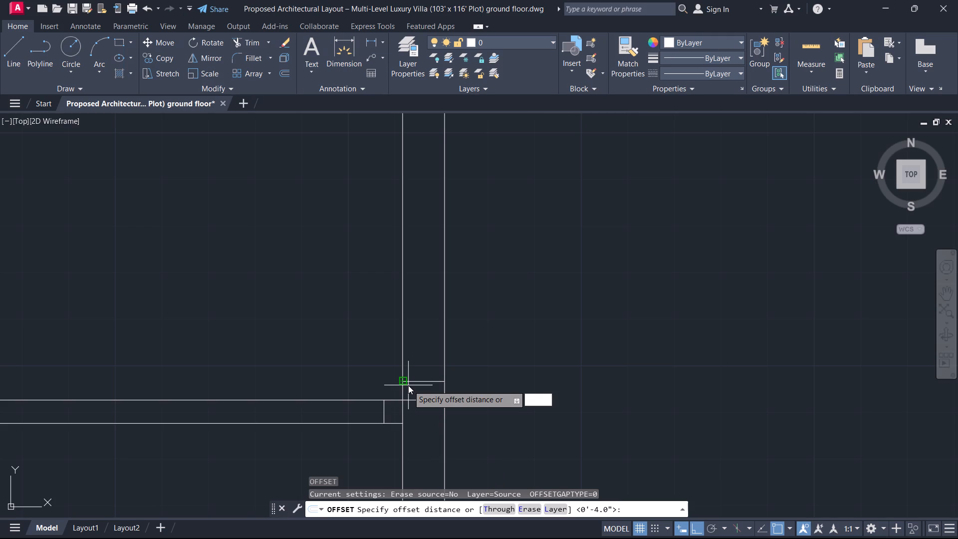
pyautogui.press('8')
pyautogui.press('BackSpace')
pyautogui.press('3')
pyautogui.press('BackSpace')
pyautogui.write("4'")
pyautogui.press('Return')
pyautogui.scroll(2, 429, 399)
pyautogui.click(421, 356)
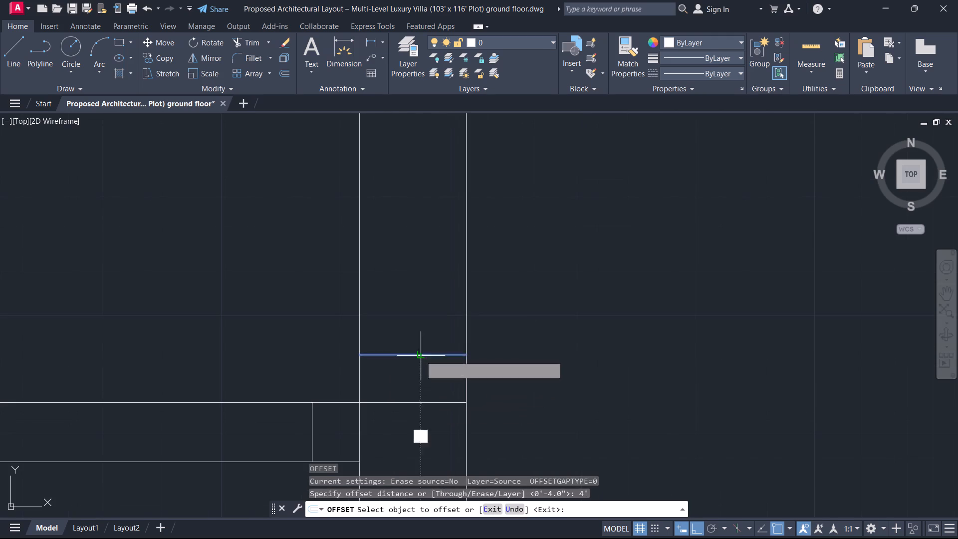
pyautogui.click(422, 338)
# Offset the short jamb line across the cross wall 4' to the left, away from the right wall.
pyautogui.click(311, 428)
pyautogui.click(266, 438)
pyautogui.scroll(2, 266, 438)
pyautogui.scroll(-2, 265, 434)
pyautogui.moveTo(264, 431); pyautogui.dragTo(280, 422, button='middle')
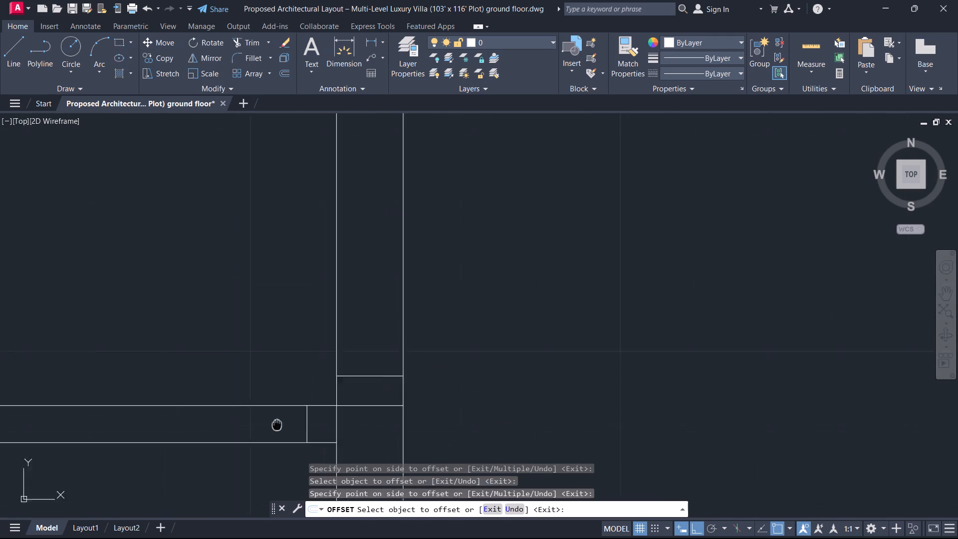
pyautogui.moveTo(280, 422); pyautogui.dragTo(325, 395, button='middle')
pyautogui.scroll(-4, 310, 410)
pyautogui.press('Escape')
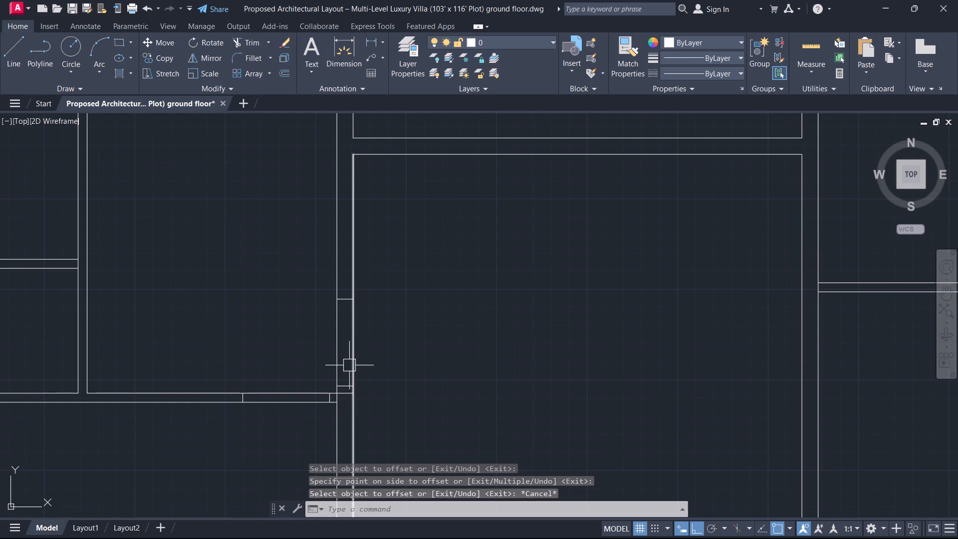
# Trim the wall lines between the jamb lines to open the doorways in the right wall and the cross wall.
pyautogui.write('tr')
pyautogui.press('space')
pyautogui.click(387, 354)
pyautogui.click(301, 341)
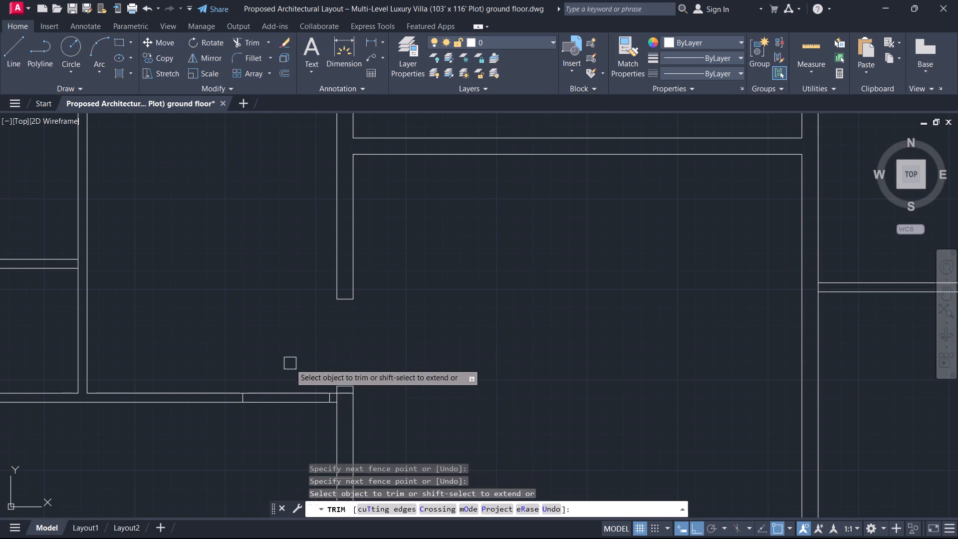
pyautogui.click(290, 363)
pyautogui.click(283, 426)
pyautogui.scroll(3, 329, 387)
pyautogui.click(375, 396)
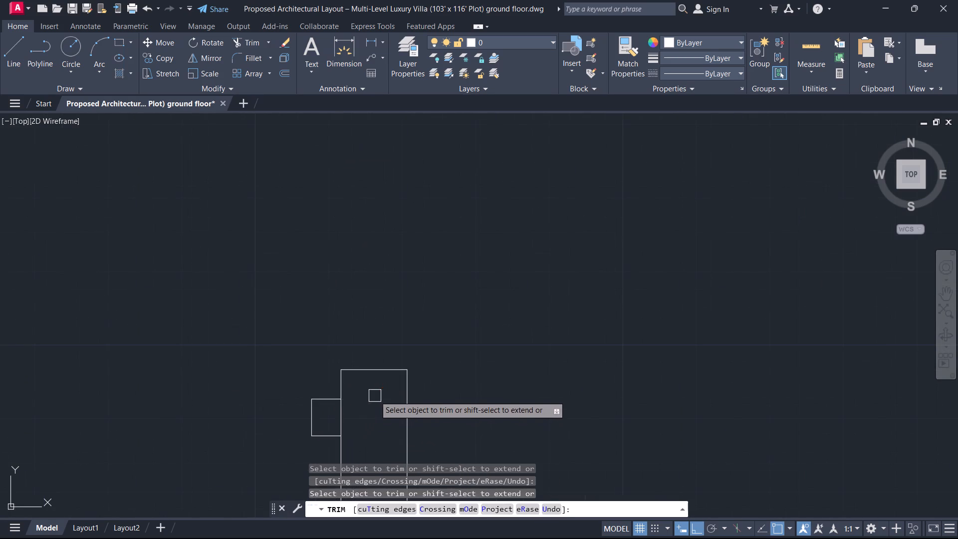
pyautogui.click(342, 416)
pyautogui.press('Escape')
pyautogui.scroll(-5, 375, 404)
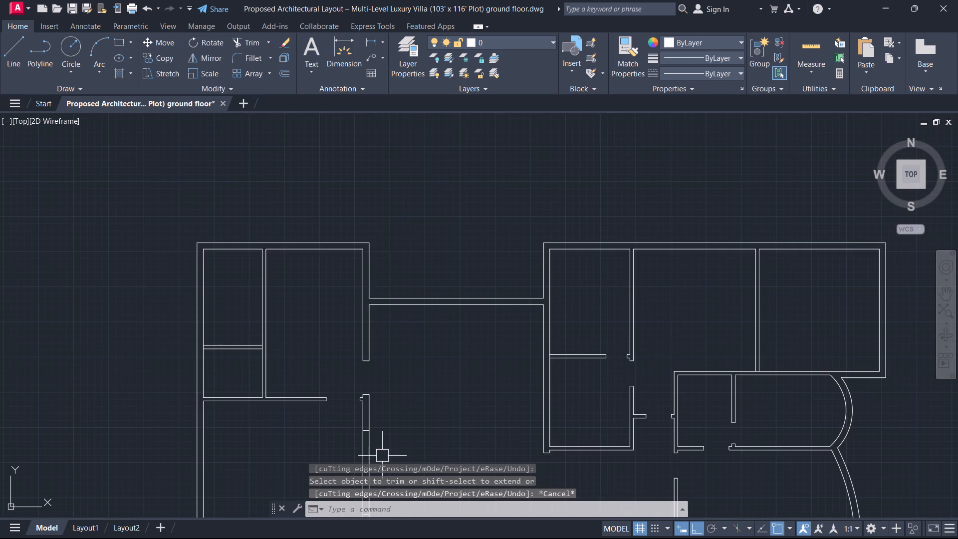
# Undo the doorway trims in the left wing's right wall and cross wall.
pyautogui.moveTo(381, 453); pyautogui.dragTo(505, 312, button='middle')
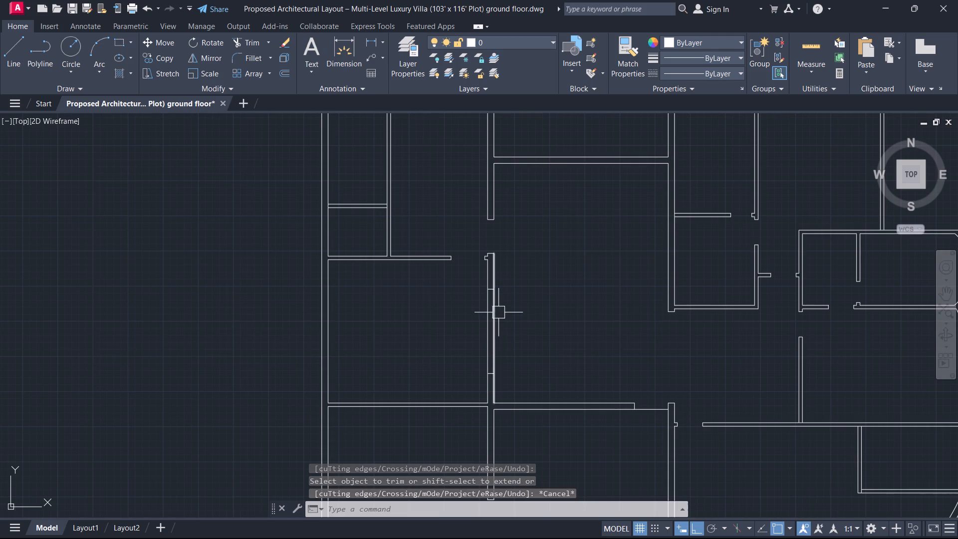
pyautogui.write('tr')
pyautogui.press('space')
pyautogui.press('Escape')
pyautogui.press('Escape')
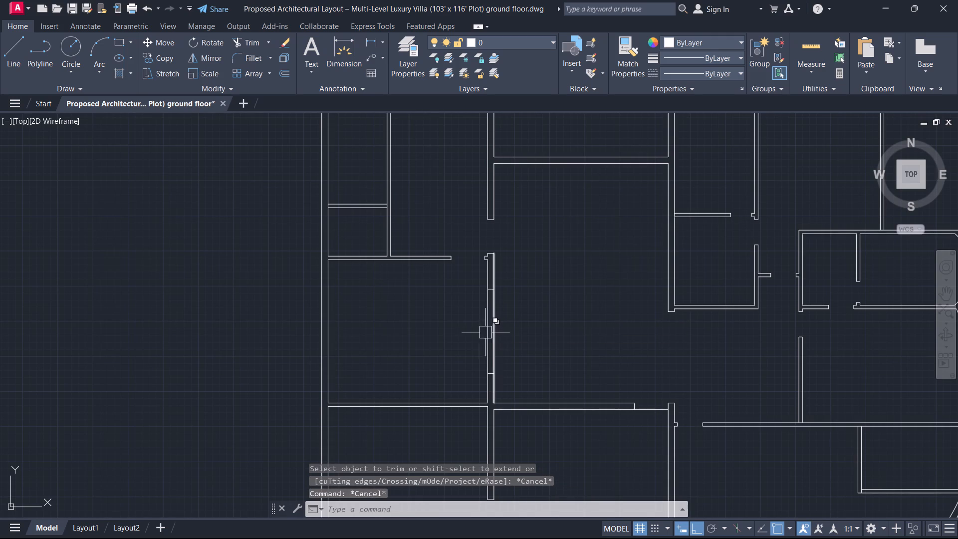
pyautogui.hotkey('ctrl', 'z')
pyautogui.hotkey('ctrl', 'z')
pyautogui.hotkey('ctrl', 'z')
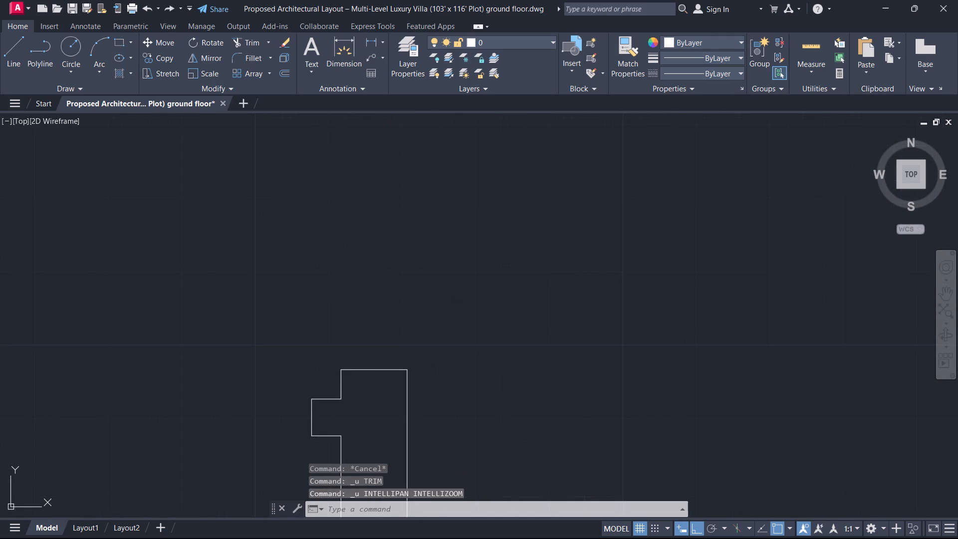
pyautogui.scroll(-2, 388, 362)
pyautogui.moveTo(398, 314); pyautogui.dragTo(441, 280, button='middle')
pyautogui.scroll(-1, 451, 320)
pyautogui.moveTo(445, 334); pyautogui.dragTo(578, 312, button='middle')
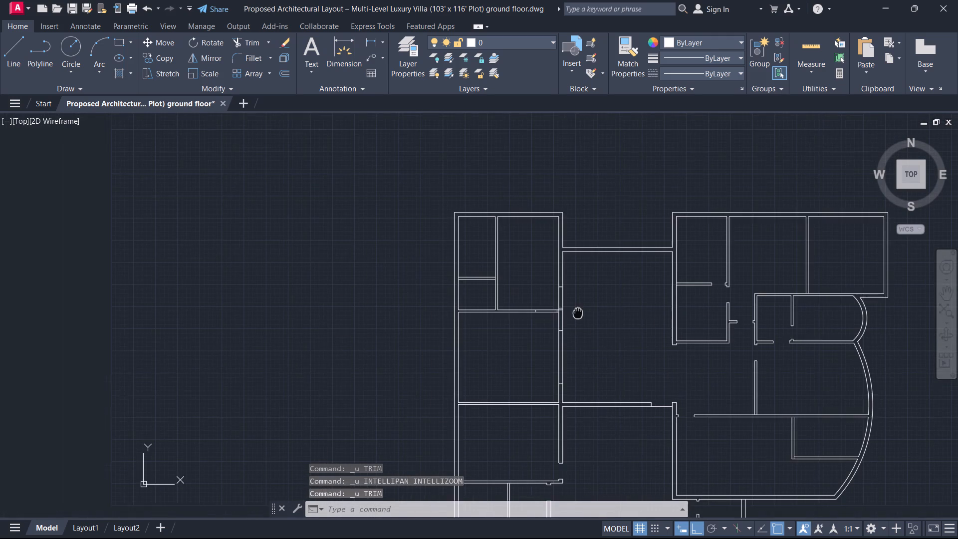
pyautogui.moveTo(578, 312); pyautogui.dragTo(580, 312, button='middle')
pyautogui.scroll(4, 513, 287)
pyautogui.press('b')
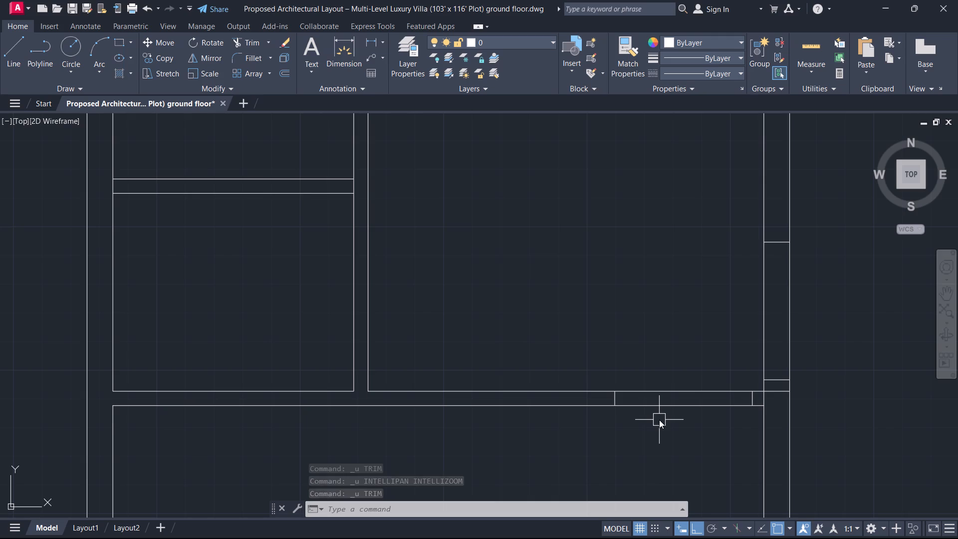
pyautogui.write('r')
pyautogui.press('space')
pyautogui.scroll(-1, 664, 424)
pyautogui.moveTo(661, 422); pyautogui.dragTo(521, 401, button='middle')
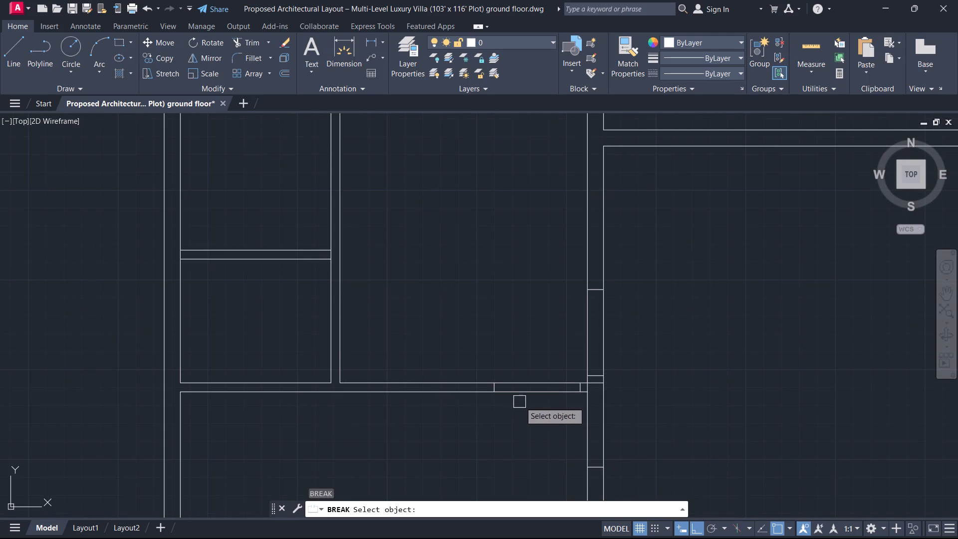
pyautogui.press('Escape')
# Break the cross wall's lower line at both jamb lines using Break at Point.
pyautogui.write('br')
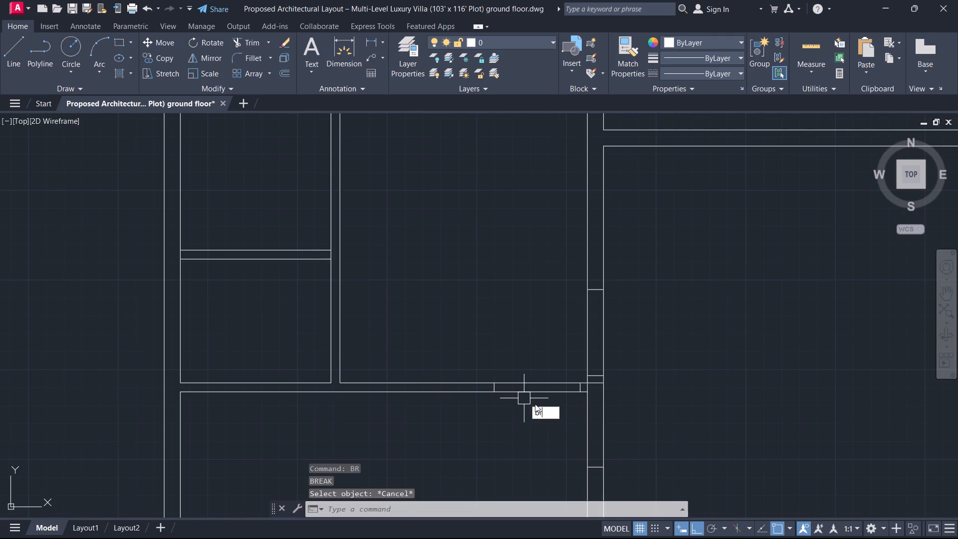
pyautogui.click(541, 451)
pyautogui.moveTo(519, 422); pyautogui.dragTo(370, 405, button='middle')
pyautogui.scroll(2, 371, 405)
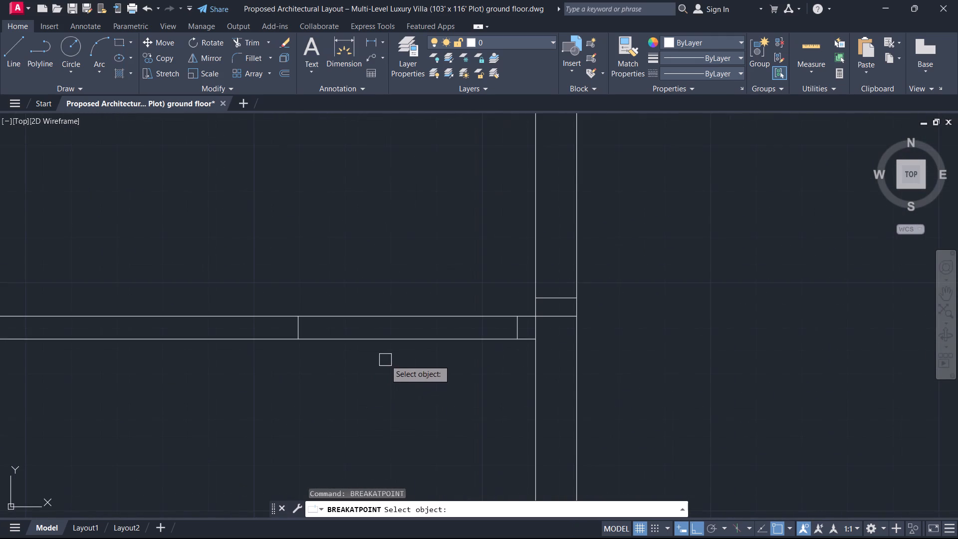
pyautogui.moveTo(395, 340); pyautogui.dragTo(405, 344)
pyautogui.click(520, 341)
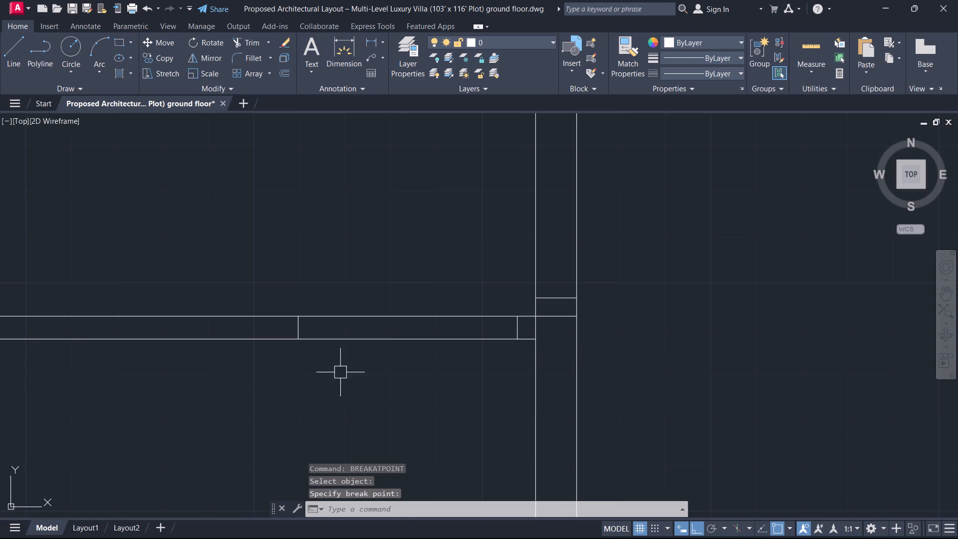
pyautogui.press('space')
pyautogui.click(340, 338)
pyautogui.click(297, 338)
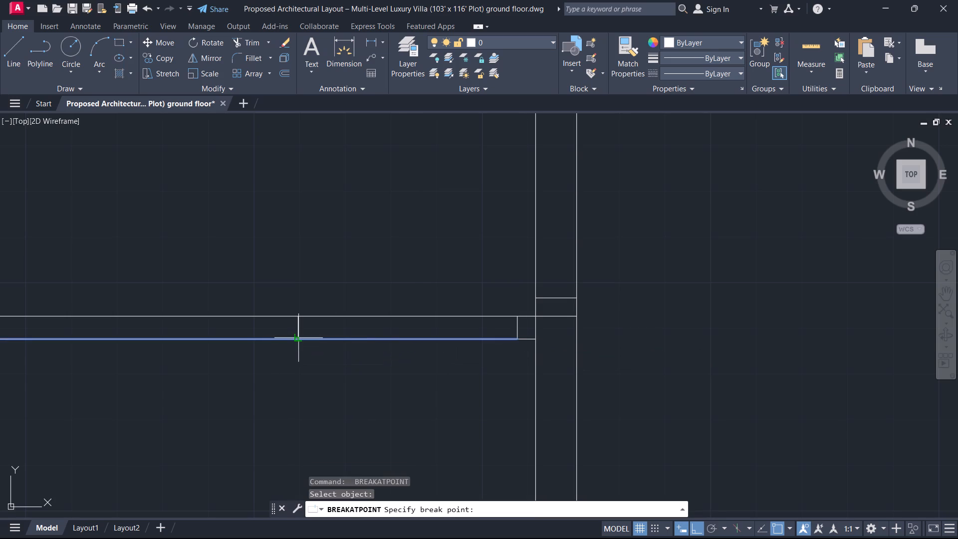
# Break the cross wall's upper line at both jamb lines using Break at Point.
pyautogui.press('space')
pyautogui.click(352, 314)
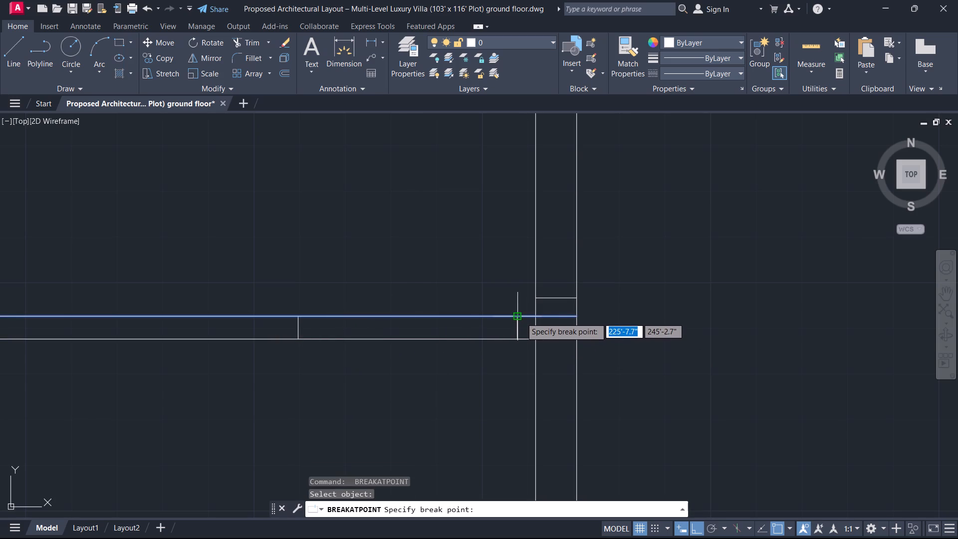
pyautogui.click(521, 317)
pyautogui.press('space')
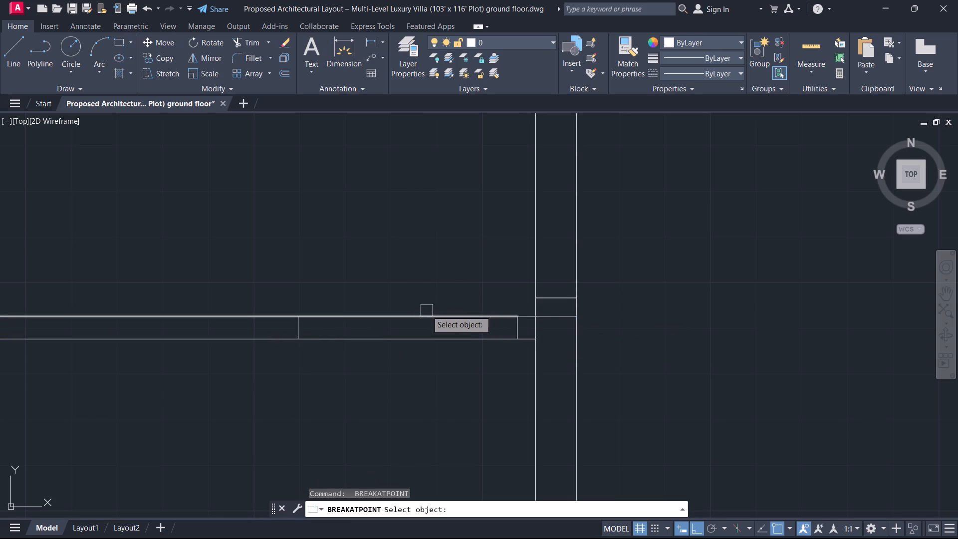
pyautogui.click(426, 310)
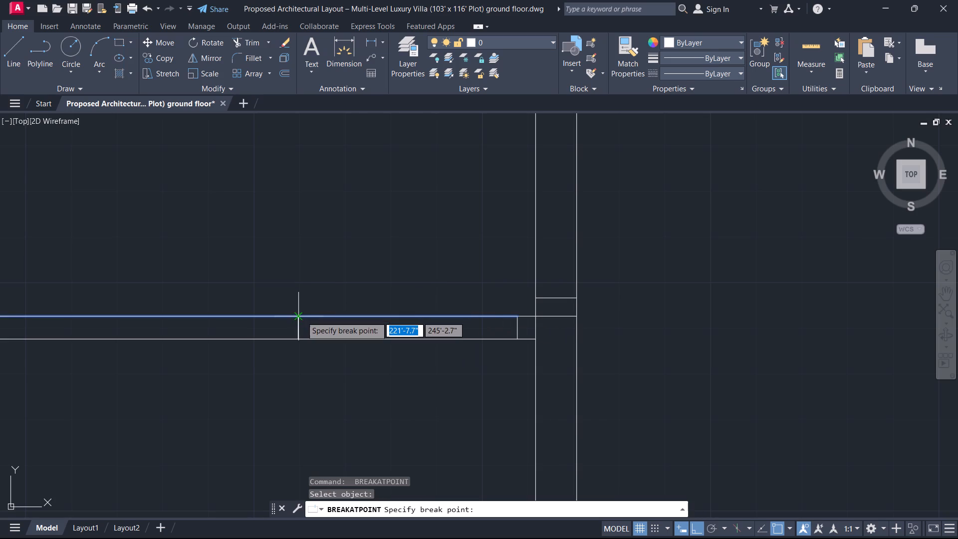
pyautogui.click(301, 316)
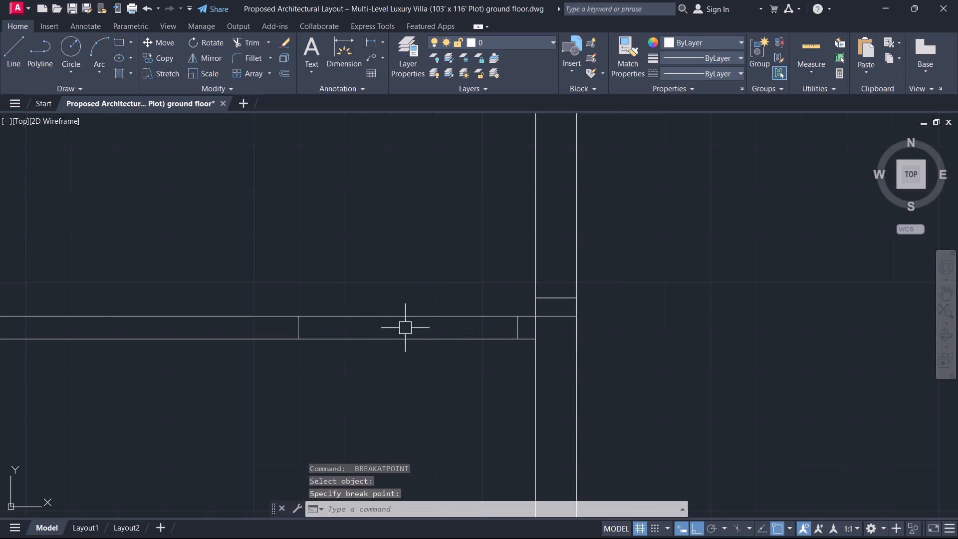
# Break the outer face of the left wing's right wall at the opening's upper and lower jamb lines.
pyautogui.scroll(-1, 441, 327)
pyautogui.scroll(2, 497, 314)
pyautogui.scroll(-1, 528, 307)
pyautogui.scroll(-2, 507, 358)
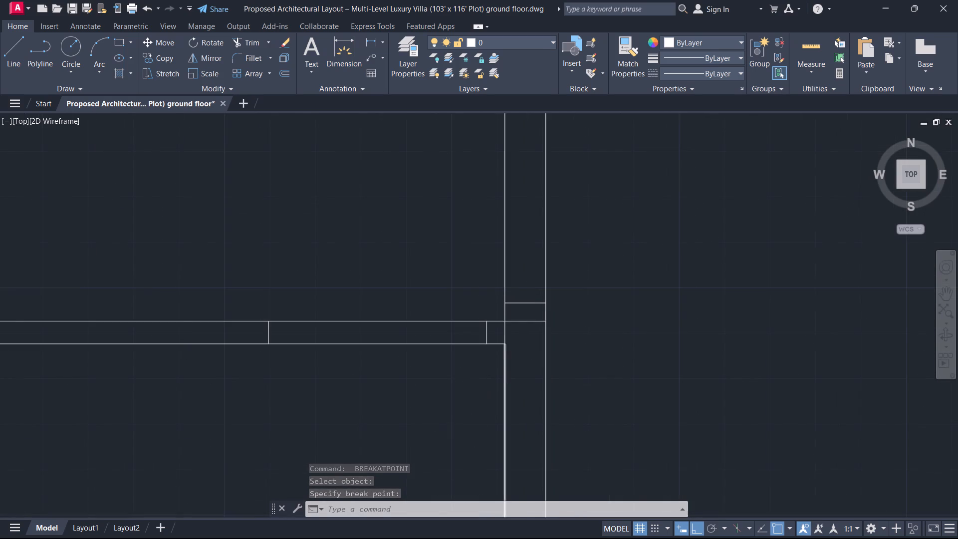
pyautogui.scroll(-1, 507, 358)
pyautogui.moveTo(507, 358); pyautogui.dragTo(439, 467, button='middle')
pyautogui.scroll(3, 451, 446)
pyautogui.press('space')
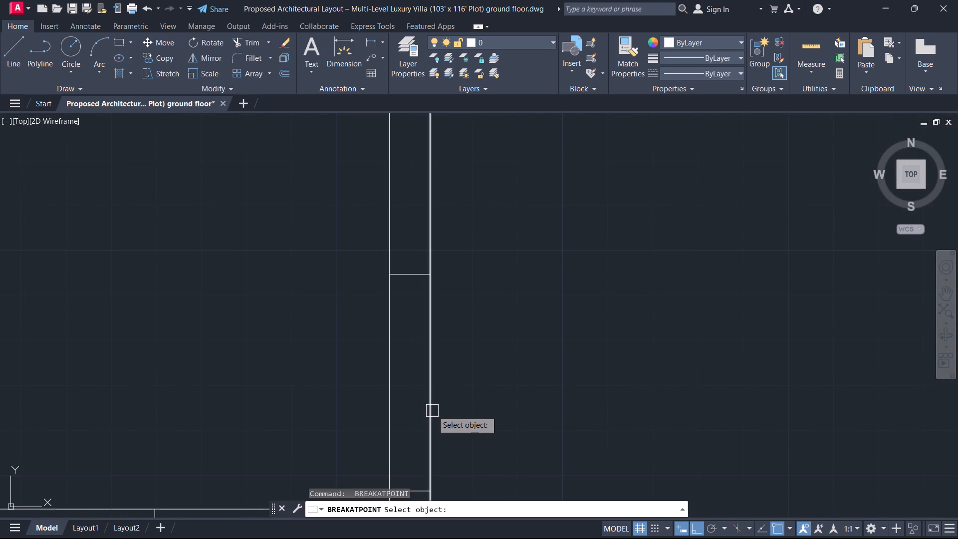
pyautogui.click(431, 410)
pyautogui.click(434, 275)
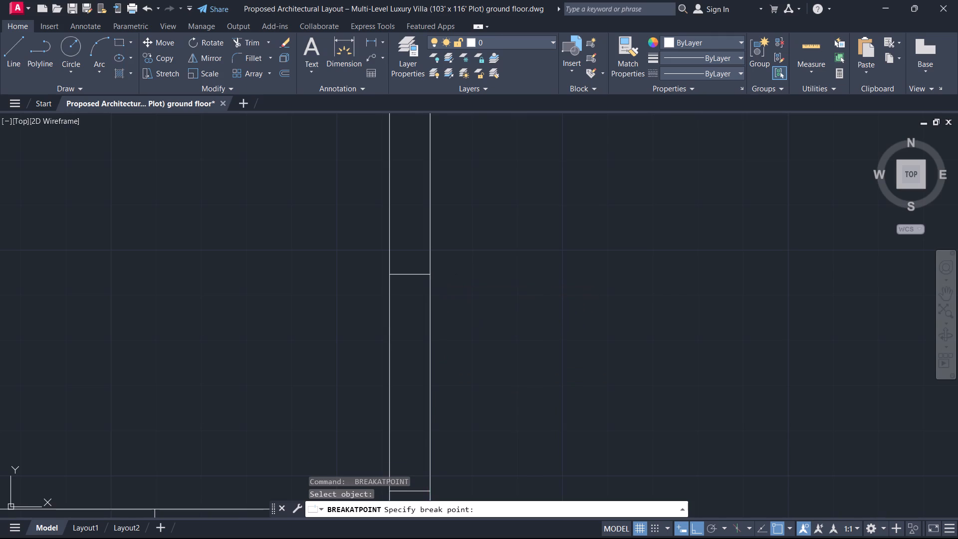
pyautogui.scroll(-1, 456, 313)
pyautogui.moveTo(454, 386); pyautogui.dragTo(503, 335, button='middle')
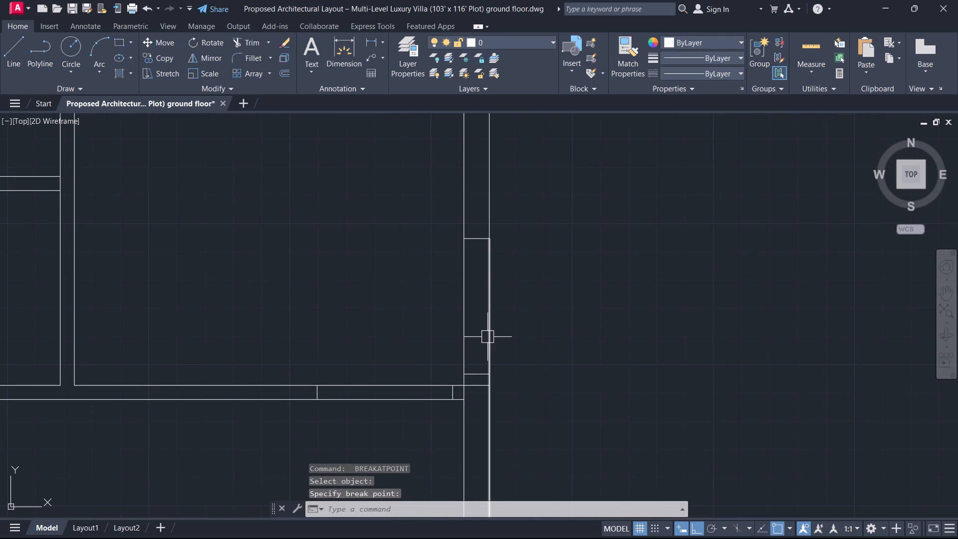
pyautogui.click(487, 337)
pyautogui.press('space')
pyautogui.click(487, 374)
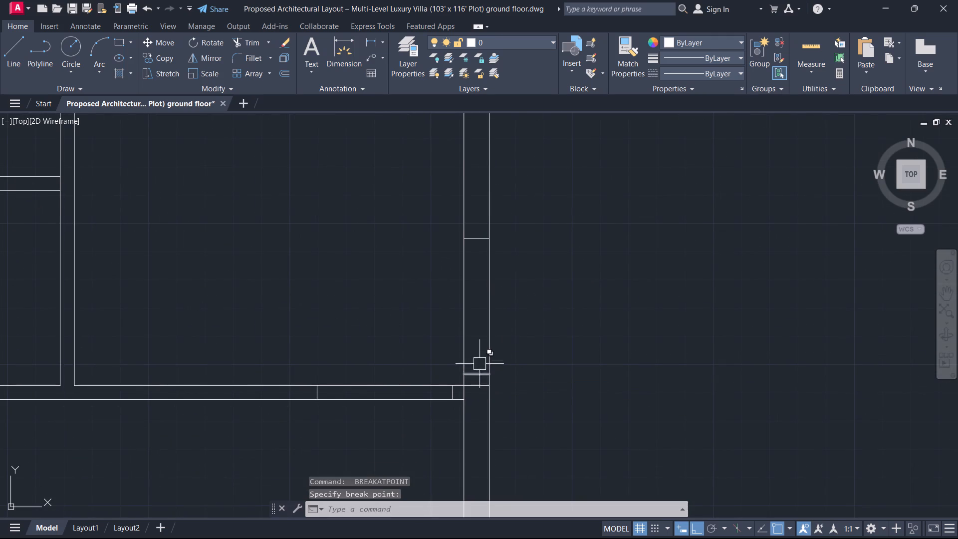
# Break the inner face of the left wing's right wall at the opening's lower and upper jamb lines.
pyautogui.click(465, 345)
pyautogui.press('space')
pyautogui.click(466, 375)
pyautogui.click(461, 281)
pyautogui.press('space')
pyautogui.click(463, 240)
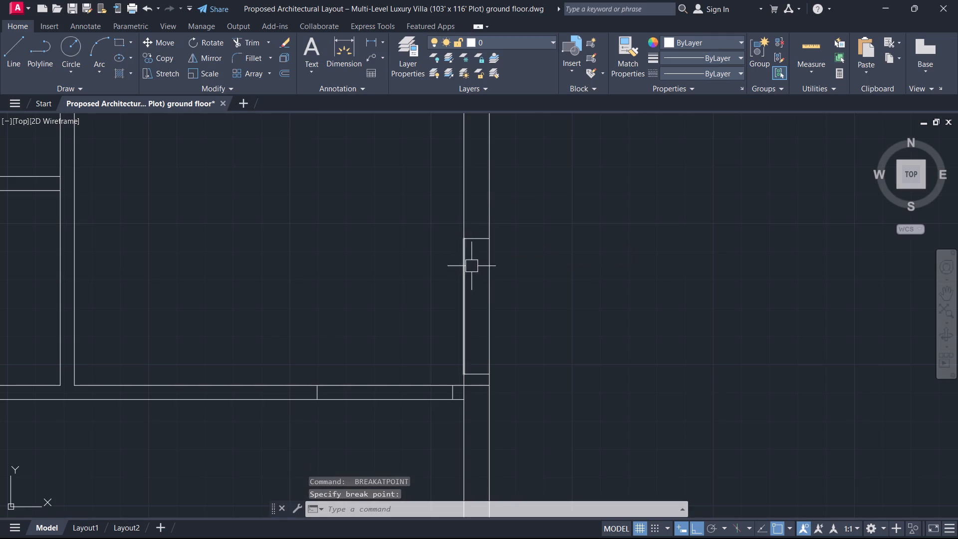
pyautogui.press('Escape')
# Select the right wall's face segments between the two jamb lines to check the breaks, and clear the selection.
pyautogui.moveTo(525, 288); pyautogui.dragTo(520, 288)
pyautogui.click(461, 293)
pyautogui.click(398, 451)
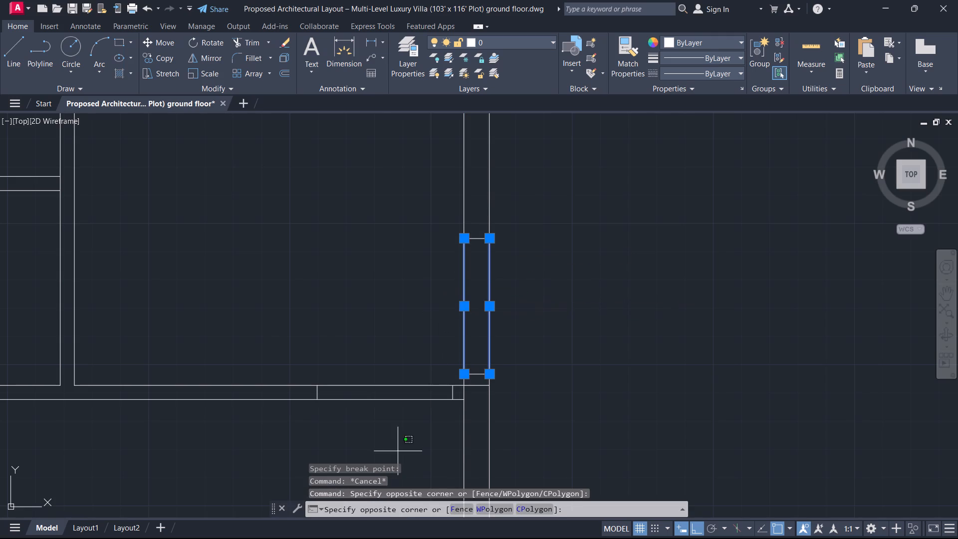
pyautogui.click(365, 357)
pyautogui.press('Escape')
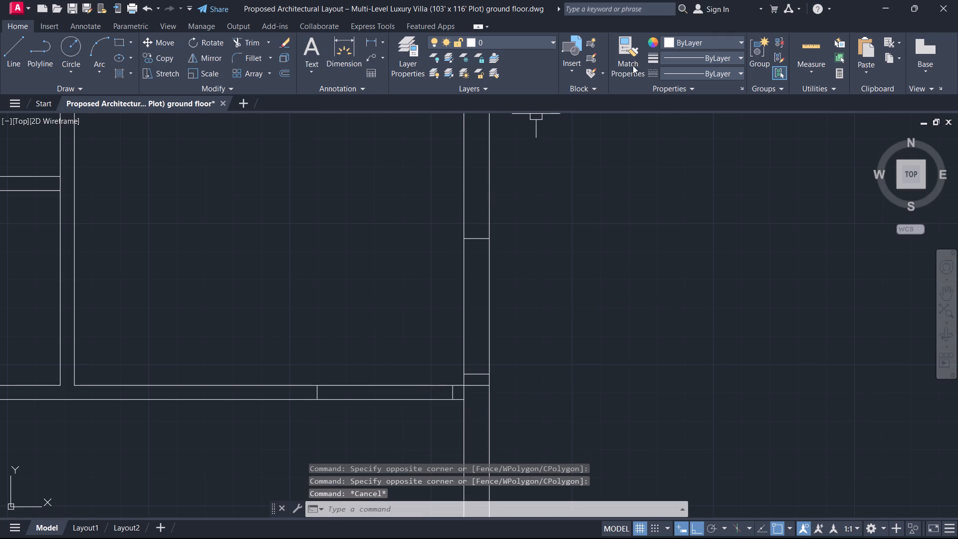
# Load the ACAD_ISO02W100 dashed linetype into the drawing from acadiso.lin.
pyautogui.click(708, 71)
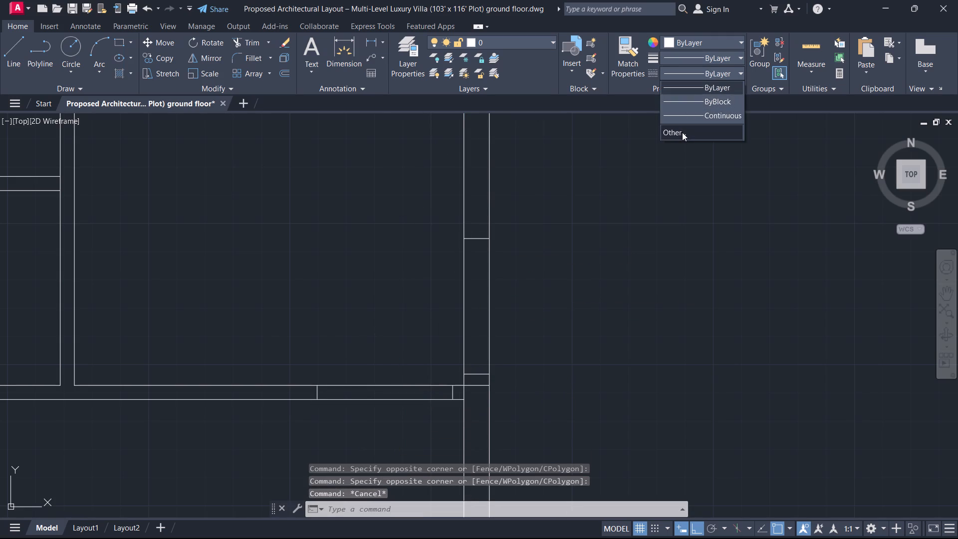
pyautogui.click(682, 132)
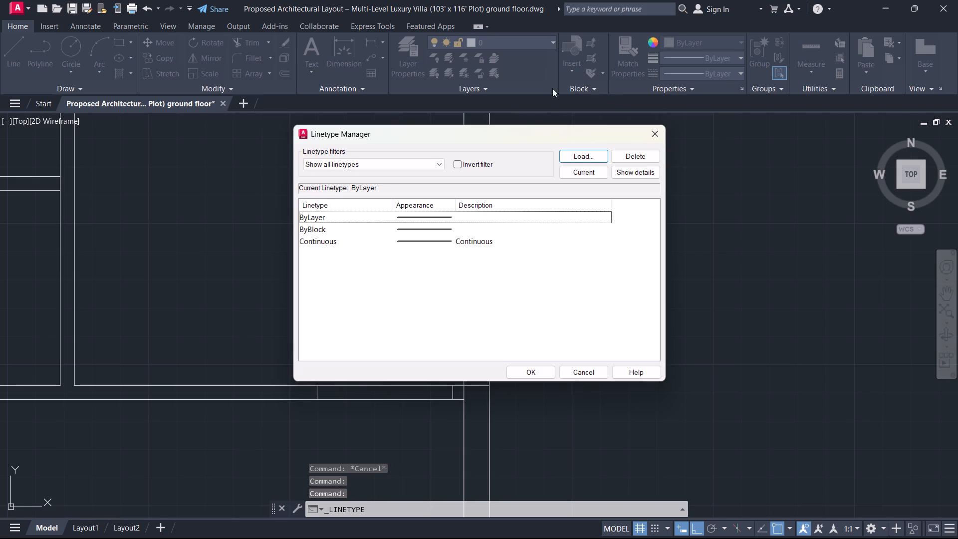
pyautogui.click(575, 157)
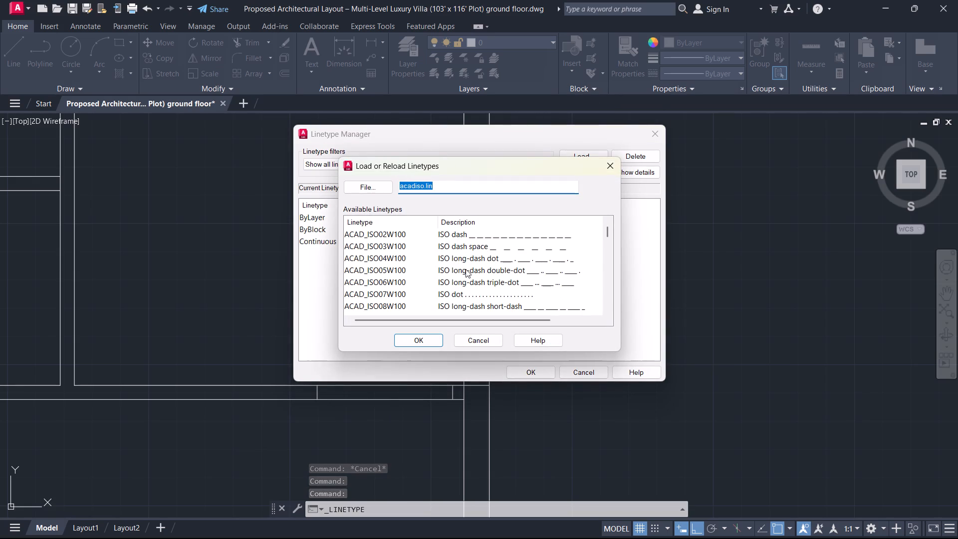
pyautogui.click(496, 235)
pyautogui.click(418, 335)
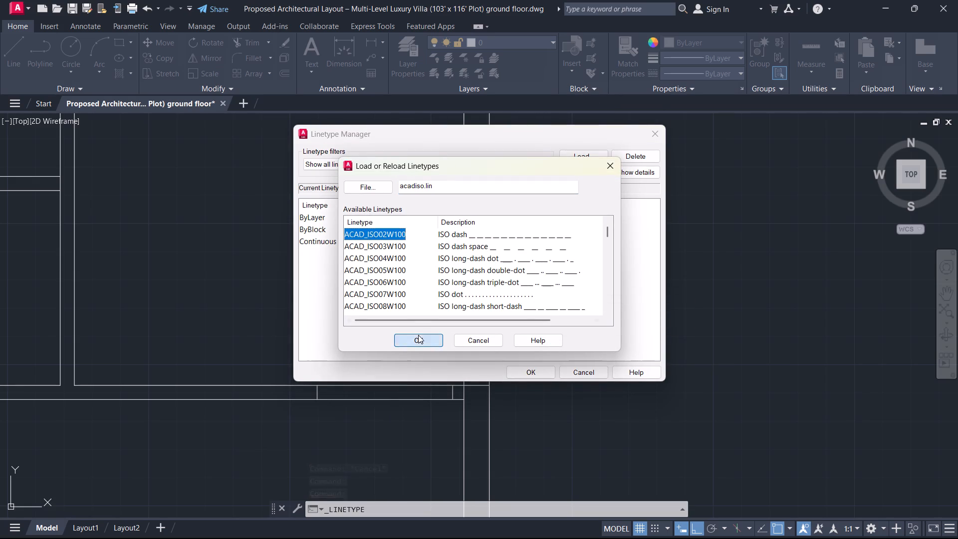
pyautogui.click(530, 370)
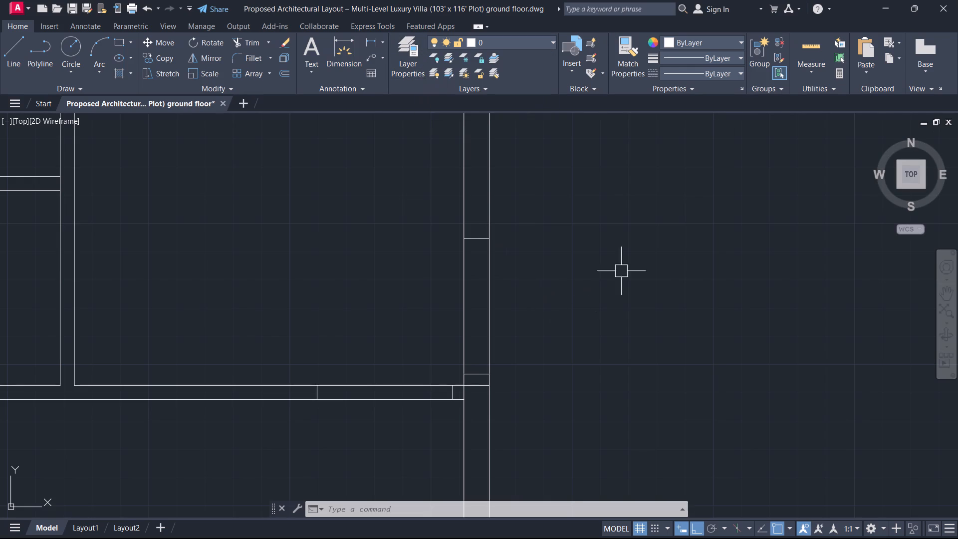
# Assign the ACAD_ISO02W100 linetype to both face segments of the 4' opening in the upper room's right wall.
pyautogui.scroll(-2, 646, 244)
pyautogui.scroll(1, 606, 266)
pyautogui.click(595, 297)
pyautogui.click(507, 293)
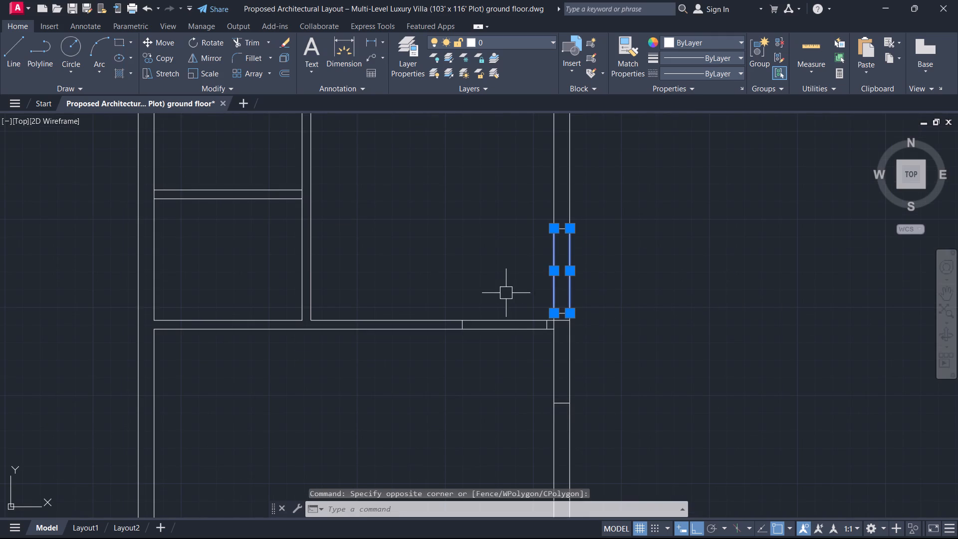
pyautogui.click(681, 70)
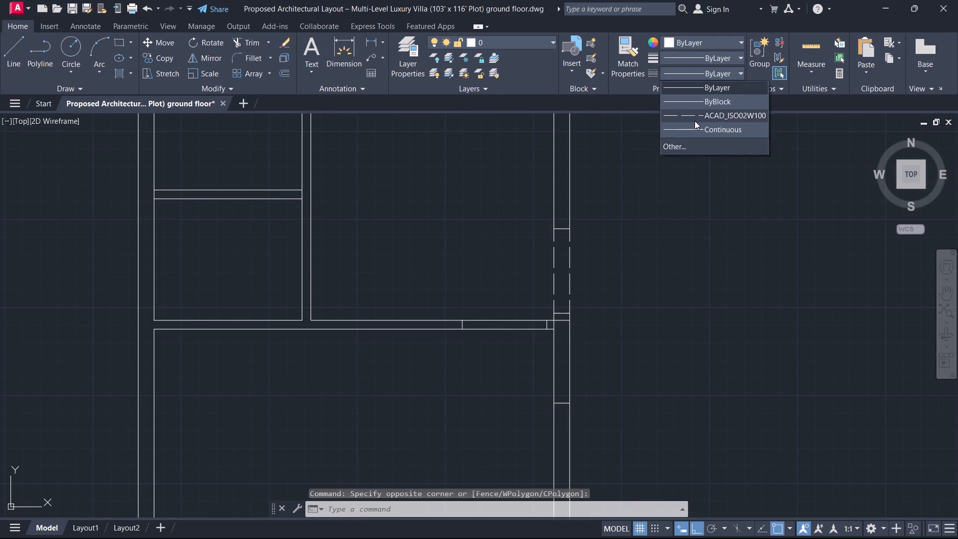
pyautogui.click(695, 121)
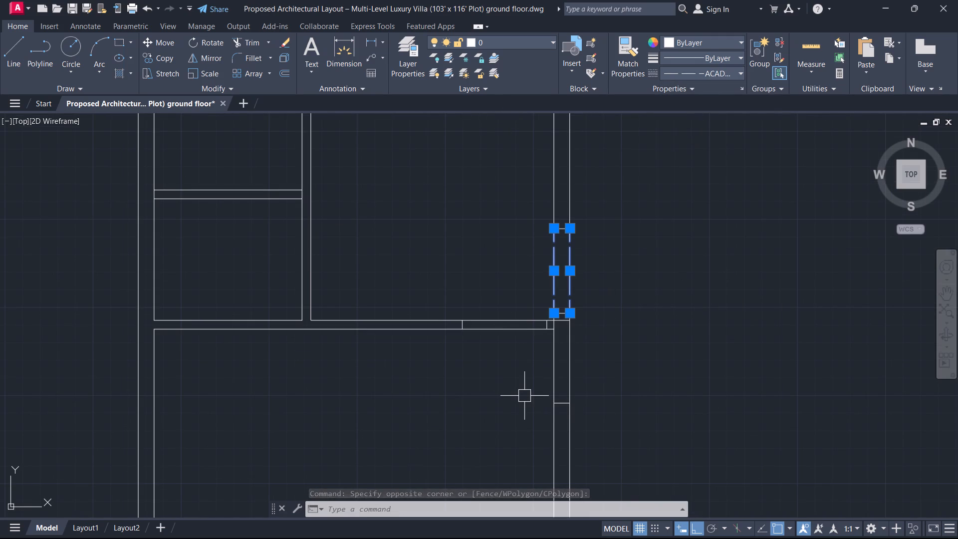
pyautogui.press('Escape')
# Assign the ACAD_ISO02W100 linetype to both wall-line segments of the 4' opening in the cross wall.
pyautogui.moveTo(519, 373); pyautogui.dragTo(515, 351)
pyautogui.click(468, 219)
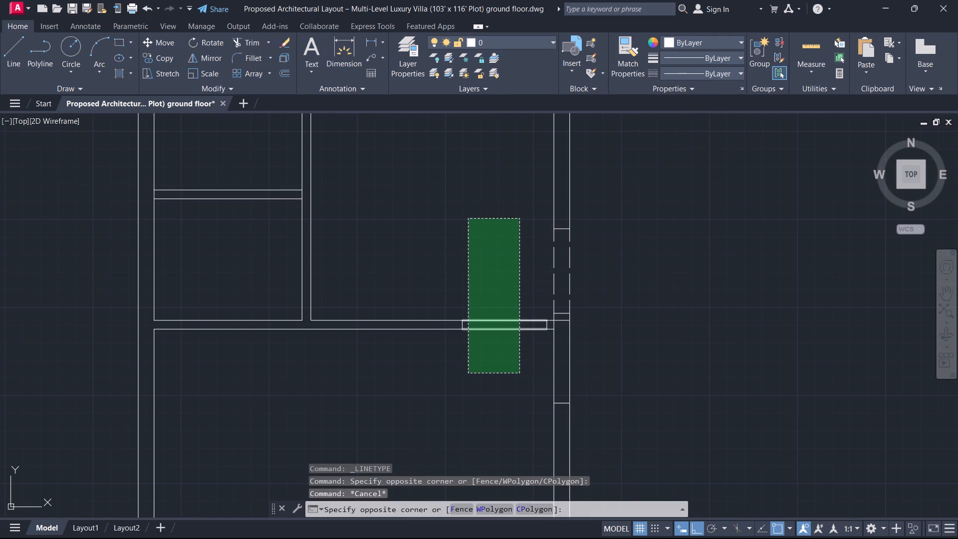
pyautogui.click(719, 76)
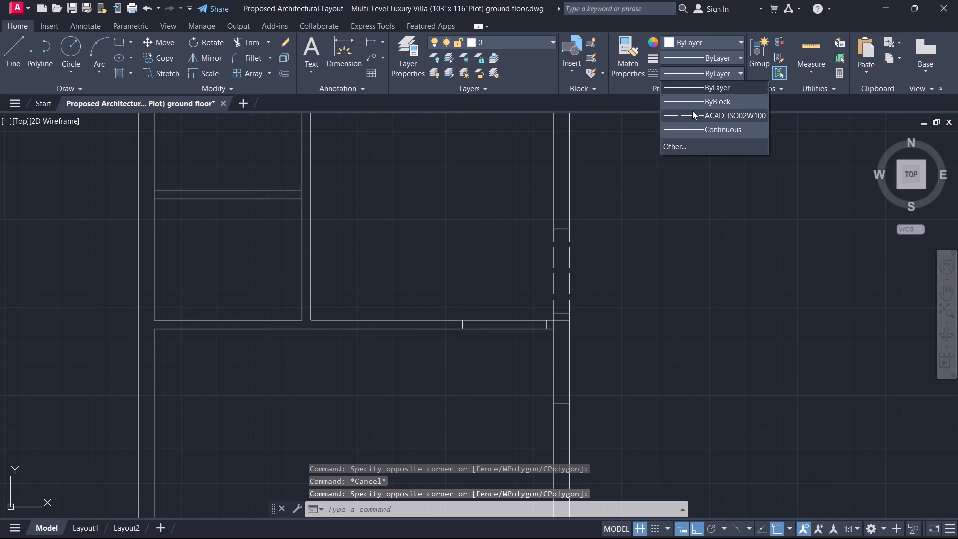
pyautogui.click(692, 111)
pyautogui.press('Escape')
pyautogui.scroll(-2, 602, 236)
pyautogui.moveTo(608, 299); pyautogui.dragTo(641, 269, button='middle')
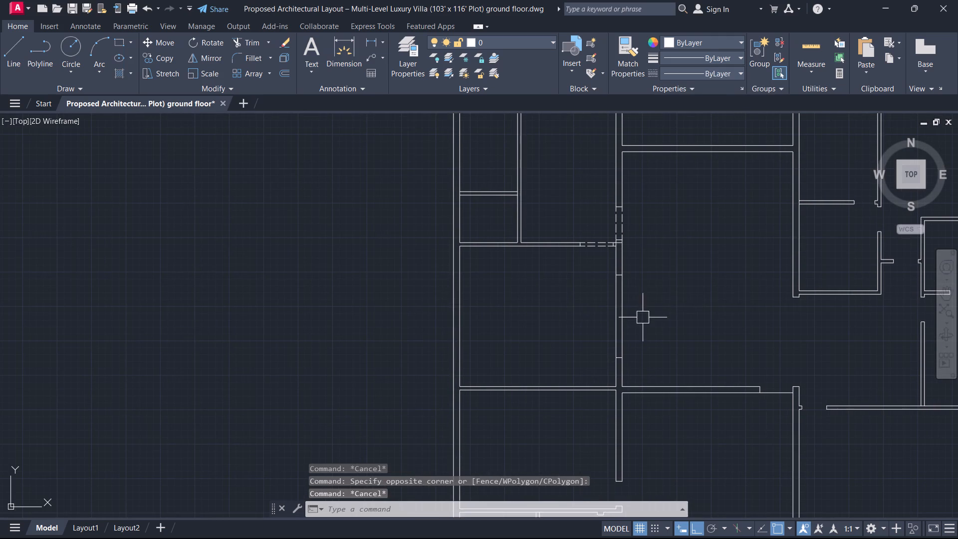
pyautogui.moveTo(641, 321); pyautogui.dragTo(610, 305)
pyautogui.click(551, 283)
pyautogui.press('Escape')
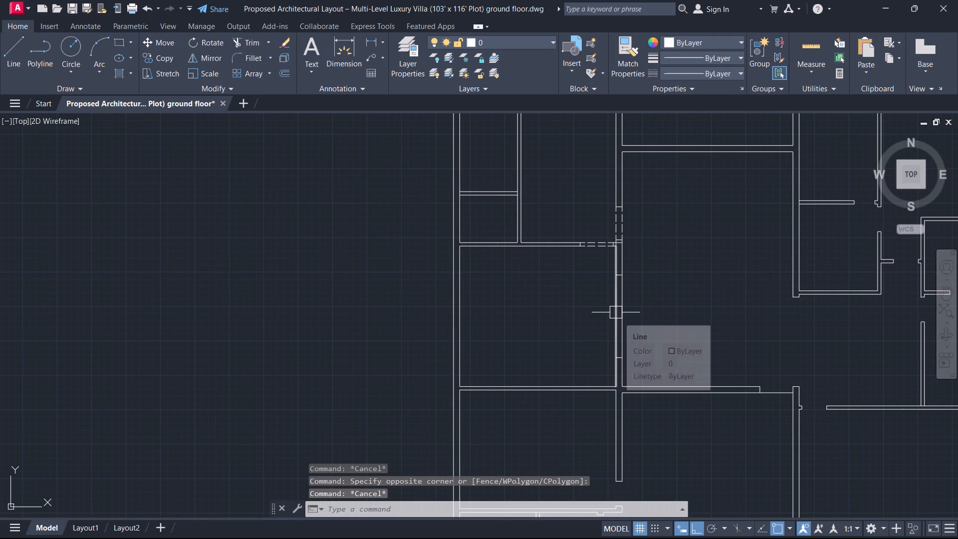
# Break the outer face of the right wall at the lower and upper jamb lines of the opening below the cross wall, using Break at Point.
pyautogui.scroll(1, 616, 312)
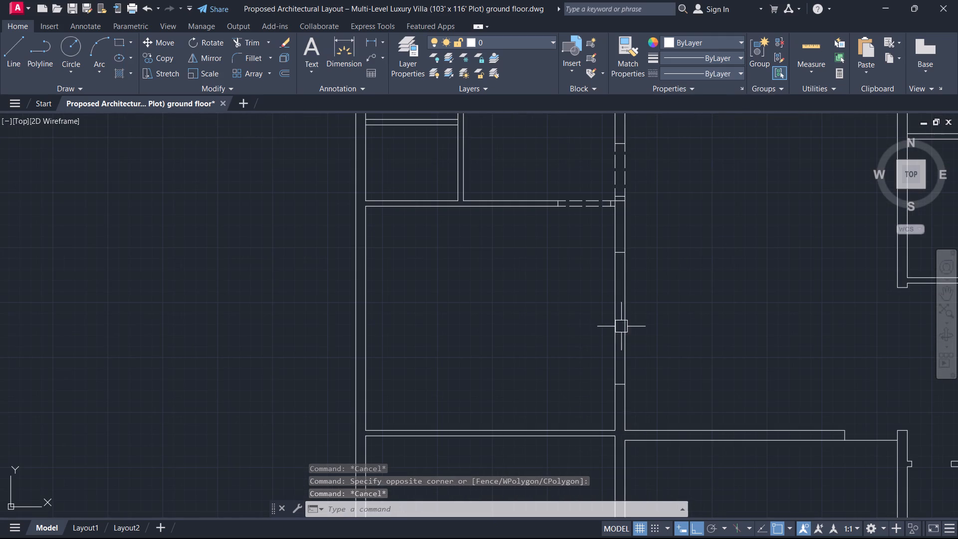
pyautogui.click(629, 330)
pyautogui.press('b')
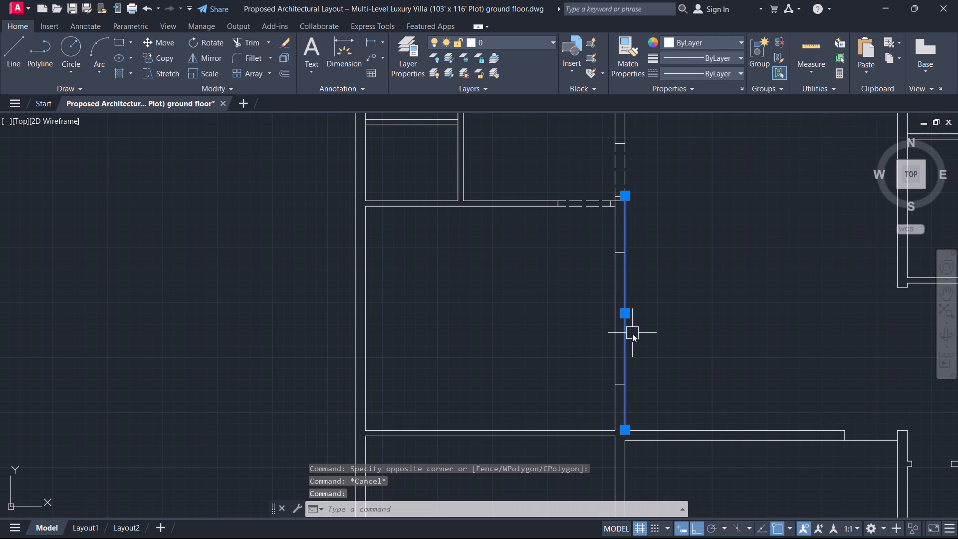
pyautogui.press('r')
pyautogui.click(655, 382)
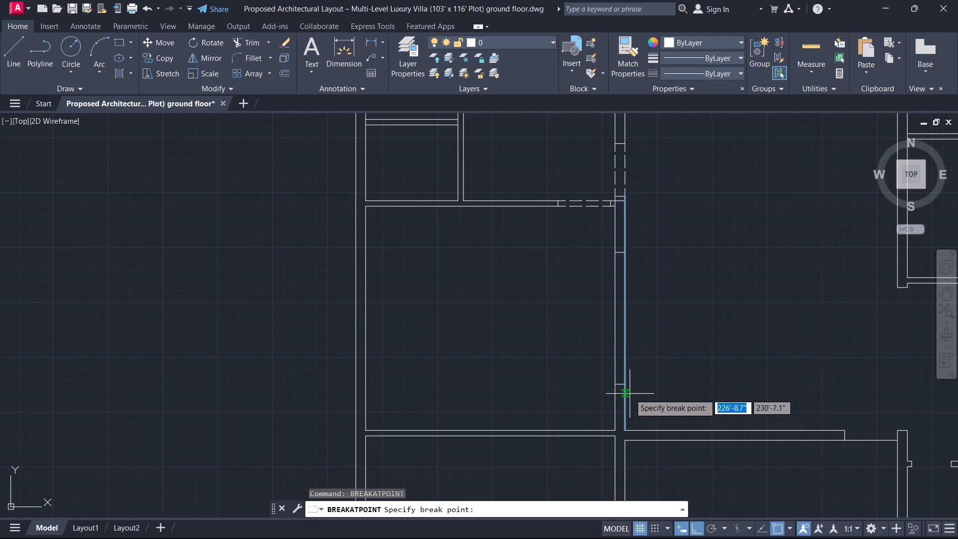
pyautogui.click(625, 384)
pyautogui.click(624, 286)
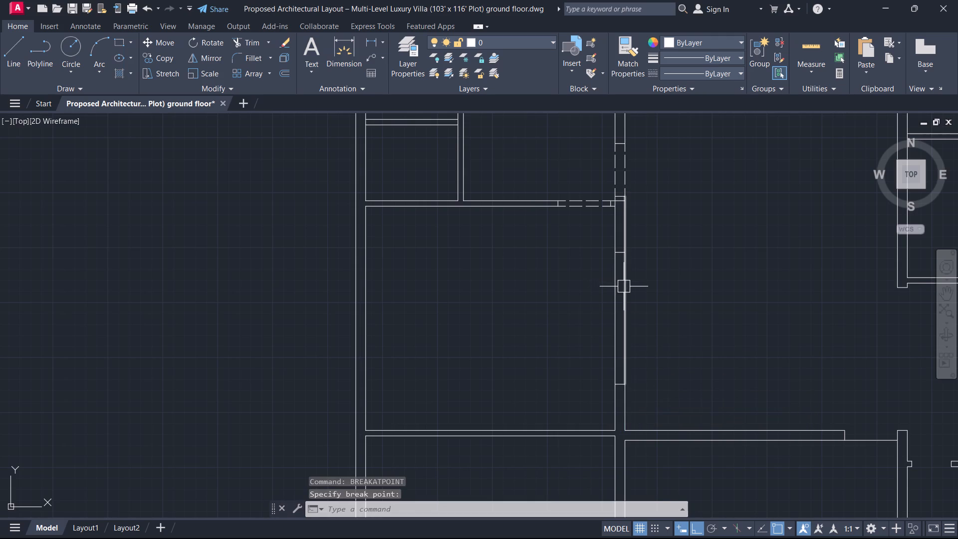
pyautogui.press('space')
pyautogui.click(626, 254)
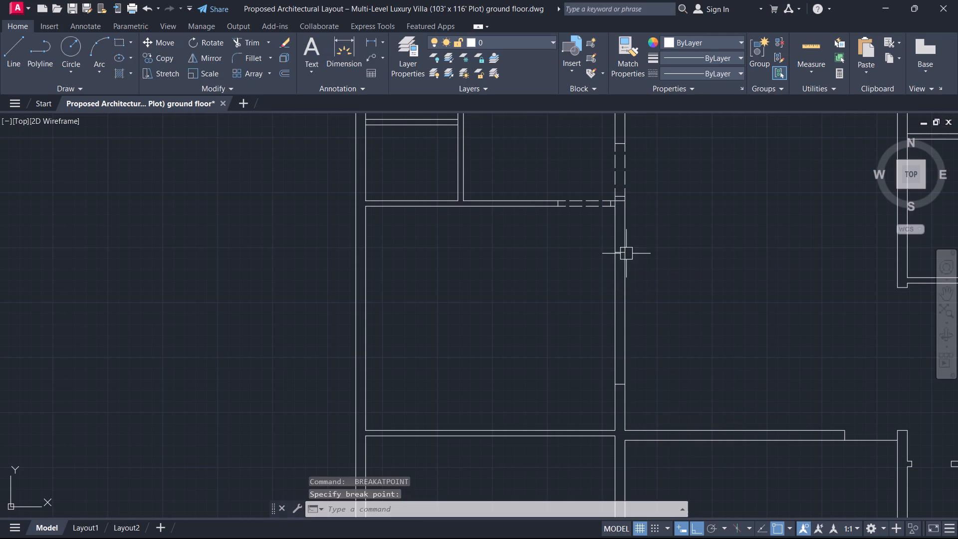
pyautogui.press('Escape')
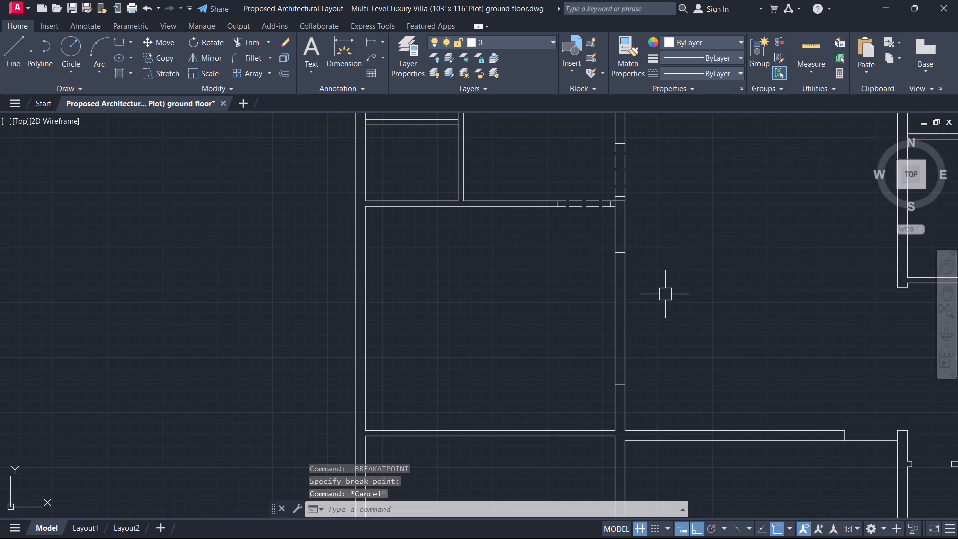
# Break the inner face of the right wall at the upper and lower jamb lines of the opening below the cross wall.
pyautogui.scroll(1, 611, 289)
pyautogui.click(619, 290)
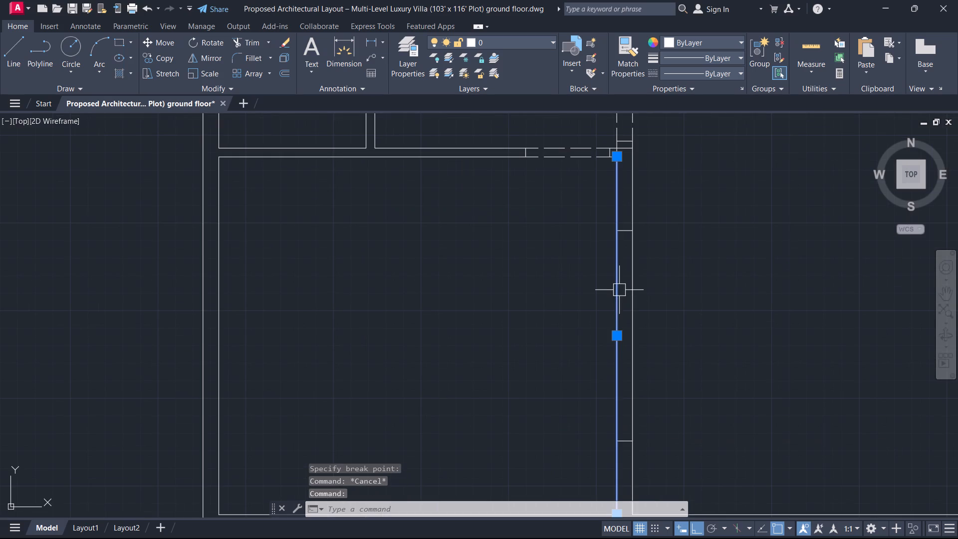
pyautogui.write('br')
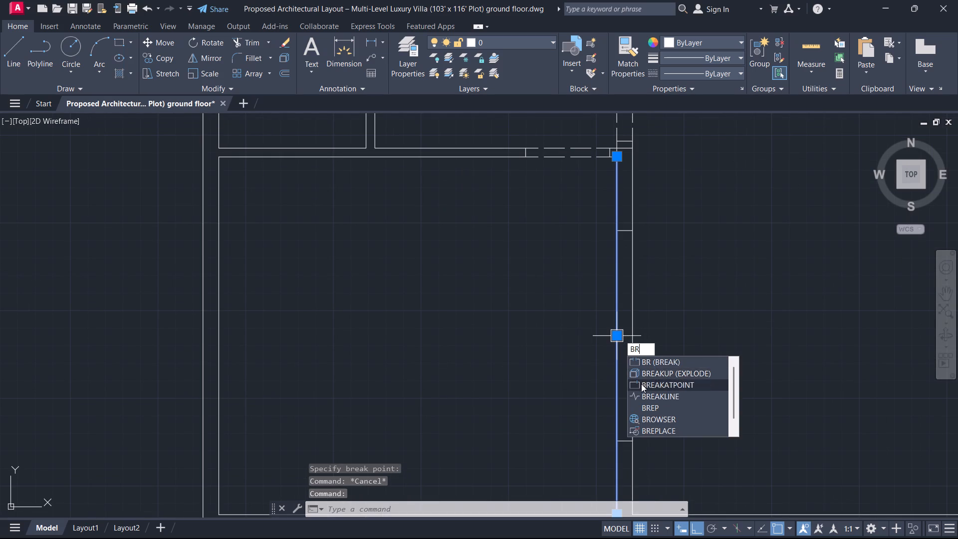
pyautogui.click(641, 384)
pyautogui.click(615, 233)
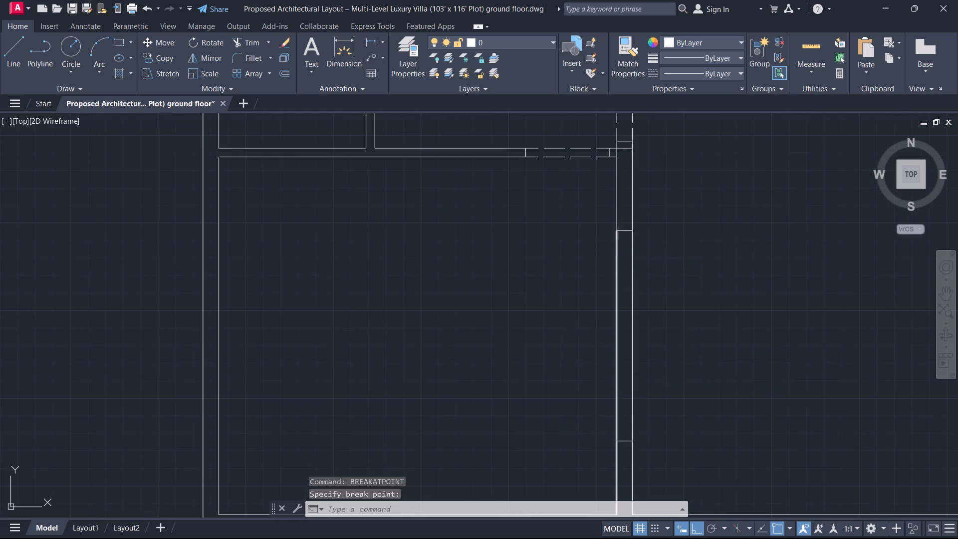
pyautogui.press('Escape')
pyautogui.click(619, 252)
pyautogui.write('br')
pyautogui.click(638, 330)
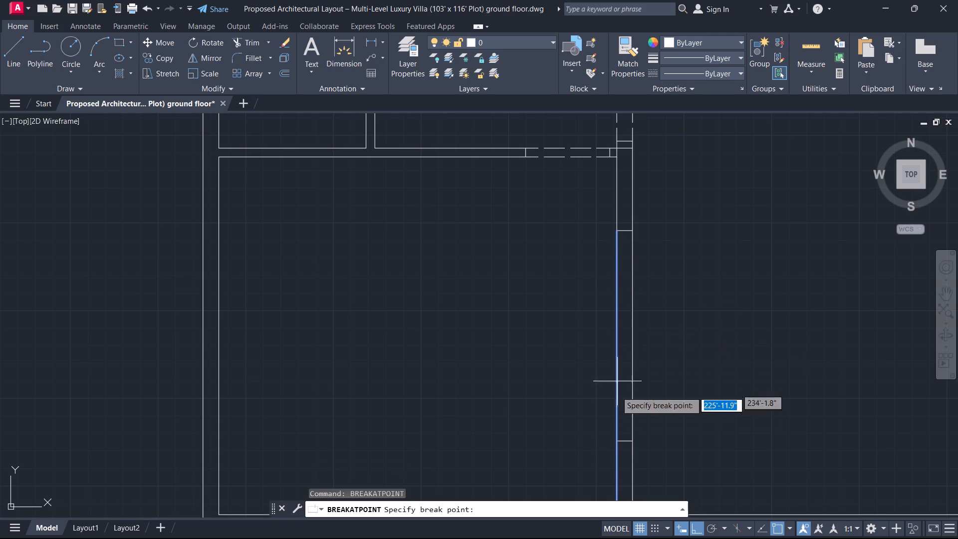
pyautogui.click(618, 443)
pyautogui.press('Escape')
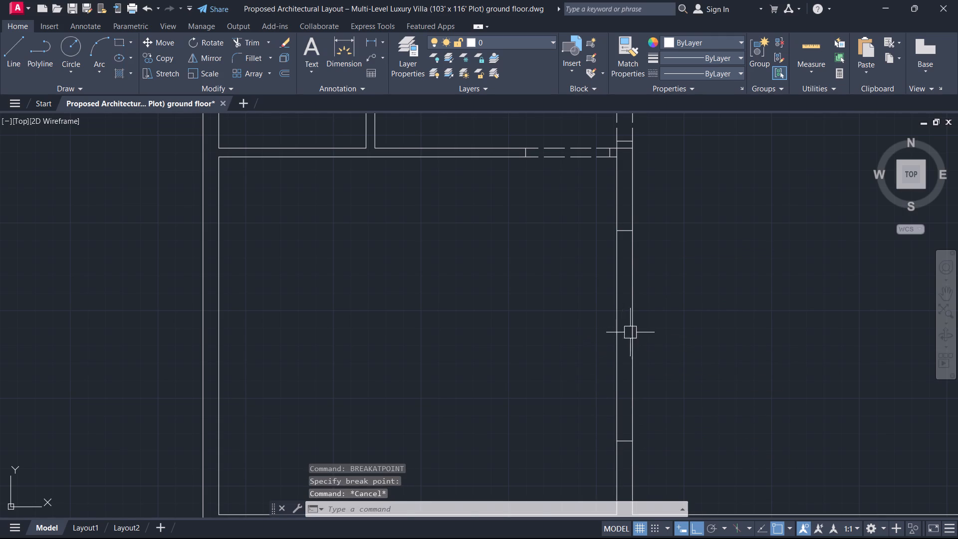
# Assign the ACAD_ISO02W100 linetype to both face segments of the right wall's opening below the cross wall.
pyautogui.moveTo(642, 326); pyautogui.dragTo(629, 322)
pyautogui.click(571, 302)
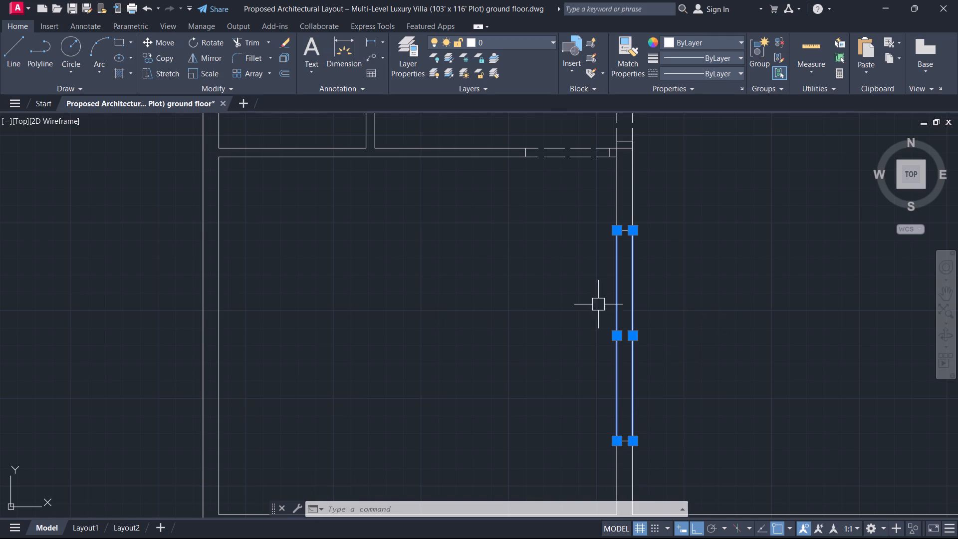
pyautogui.click(700, 80)
pyautogui.click(697, 67)
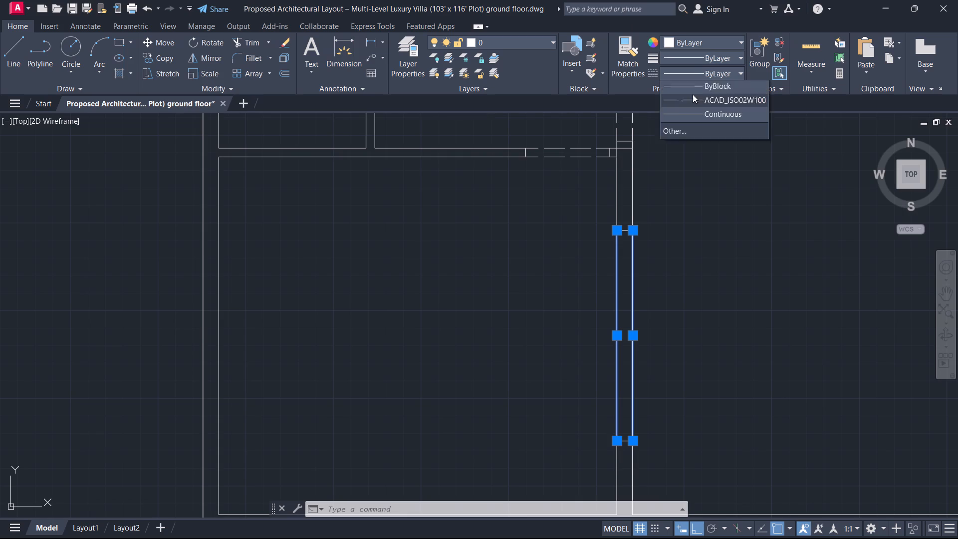
pyautogui.click(697, 115)
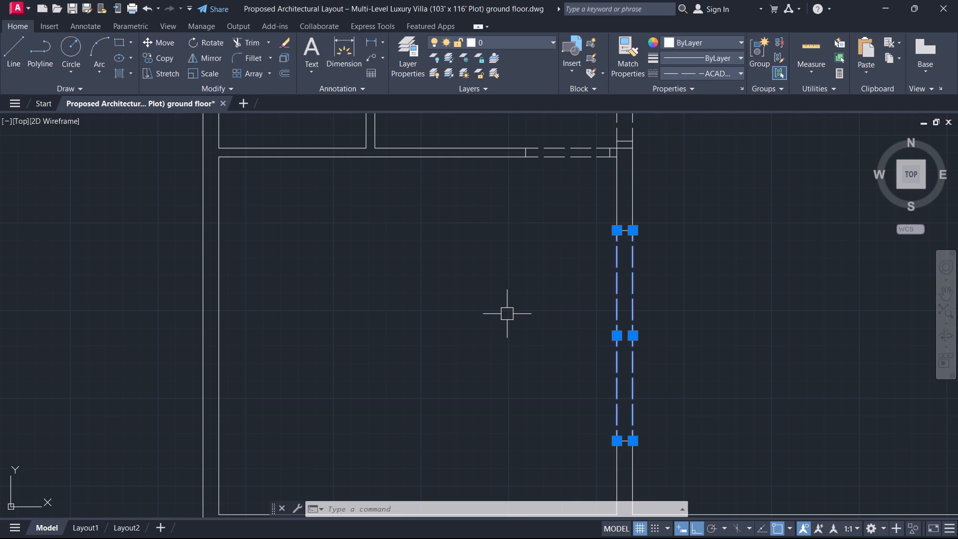
pyautogui.middleClick(533, 306)
pyautogui.scroll(-2, 533, 306)
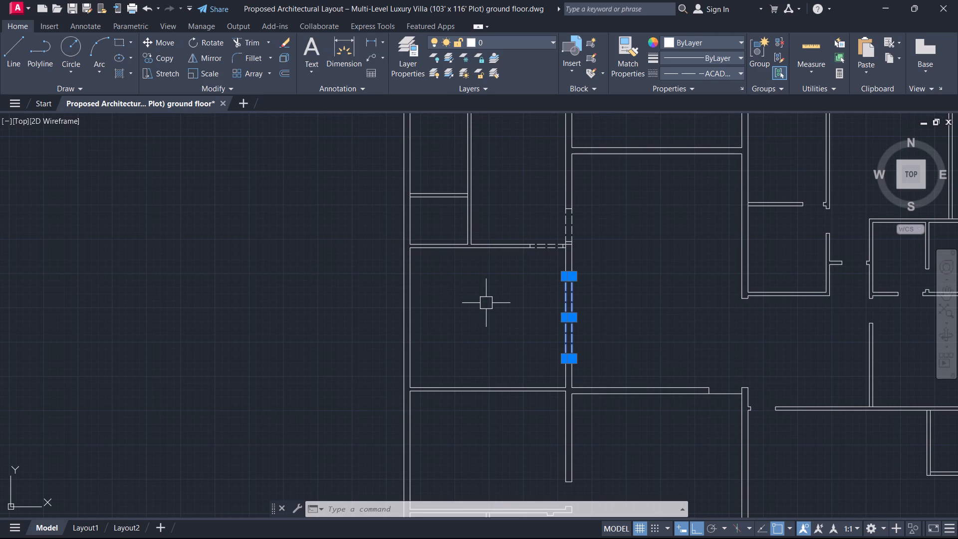
pyautogui.press('Escape')
pyautogui.press('Escape')
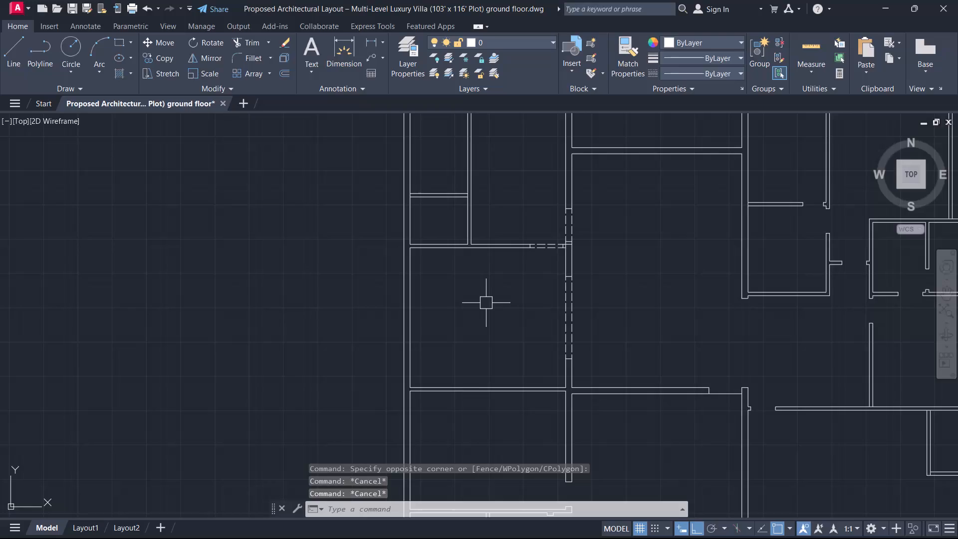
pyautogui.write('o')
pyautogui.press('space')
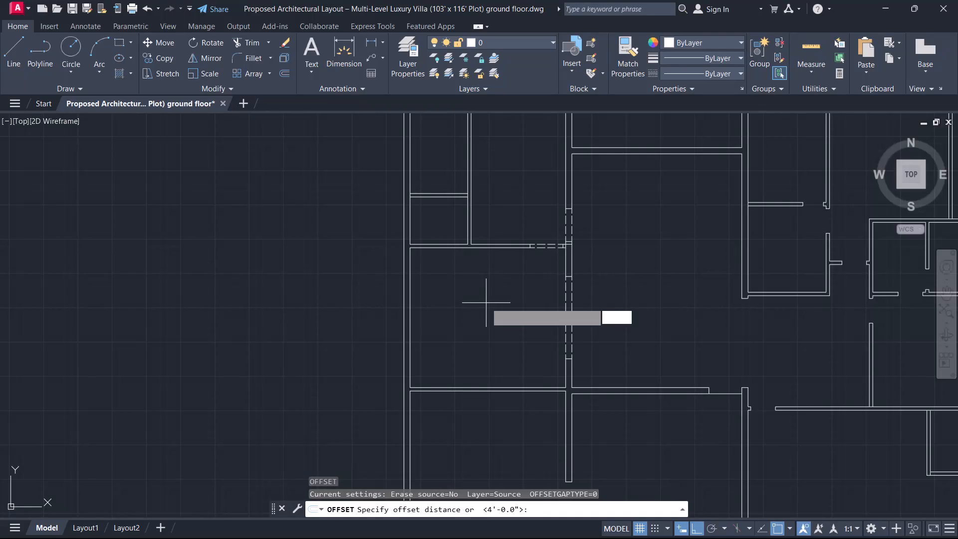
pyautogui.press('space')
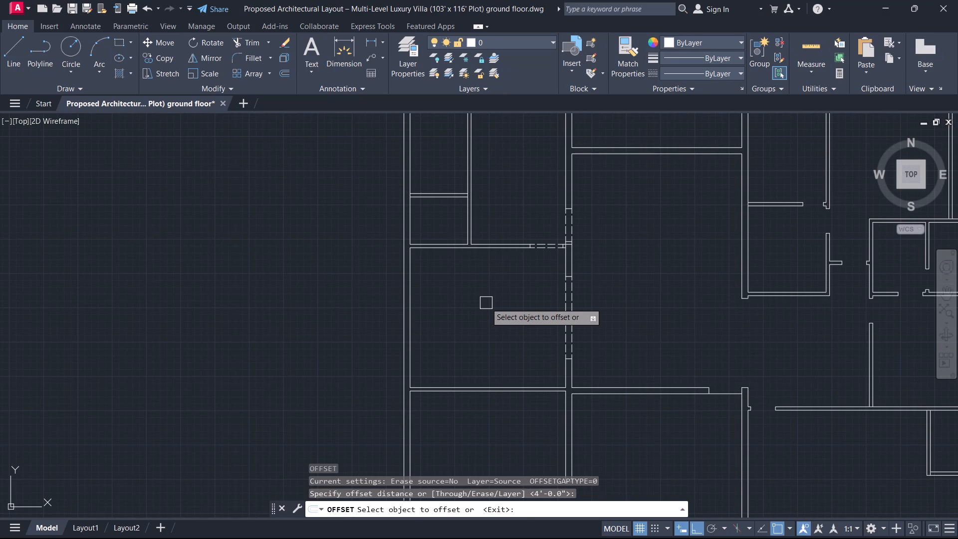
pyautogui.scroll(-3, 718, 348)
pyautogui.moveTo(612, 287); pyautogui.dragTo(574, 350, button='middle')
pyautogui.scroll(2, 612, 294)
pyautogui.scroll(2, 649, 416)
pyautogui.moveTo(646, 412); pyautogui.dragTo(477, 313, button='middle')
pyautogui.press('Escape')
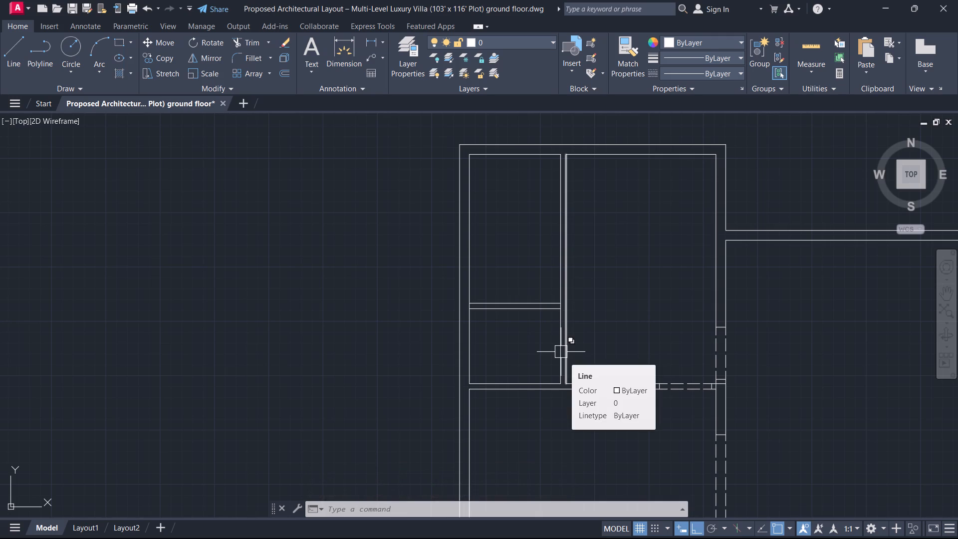
# Extend the upper line of the partition between the two small left rooms to the far face of the adjoining vertical wall.
pyautogui.write('ex')
pyautogui.press('space')
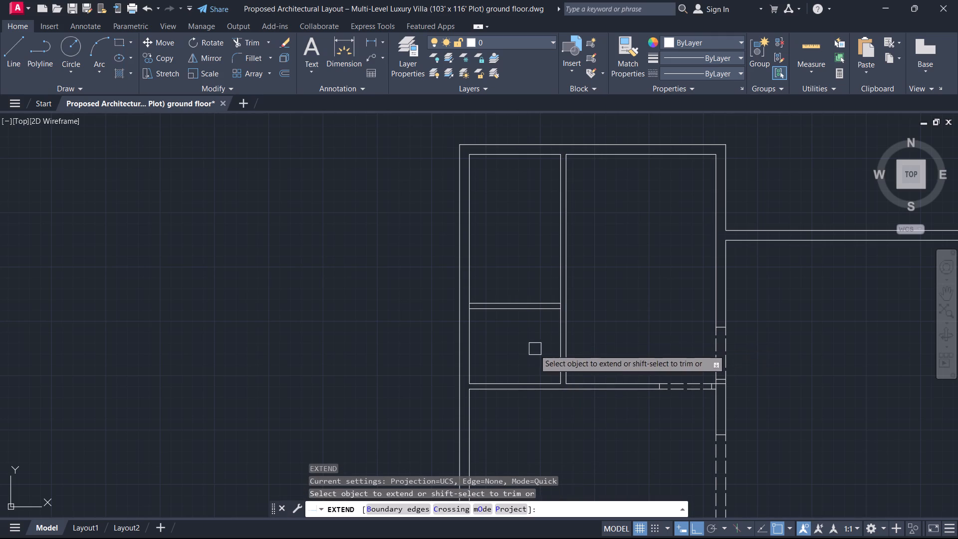
pyautogui.scroll(3, 502, 363)
pyautogui.moveTo(556, 271); pyautogui.dragTo(477, 377, button='middle')
pyautogui.scroll(-2, 556, 271)
pyautogui.scroll(1, 500, 318)
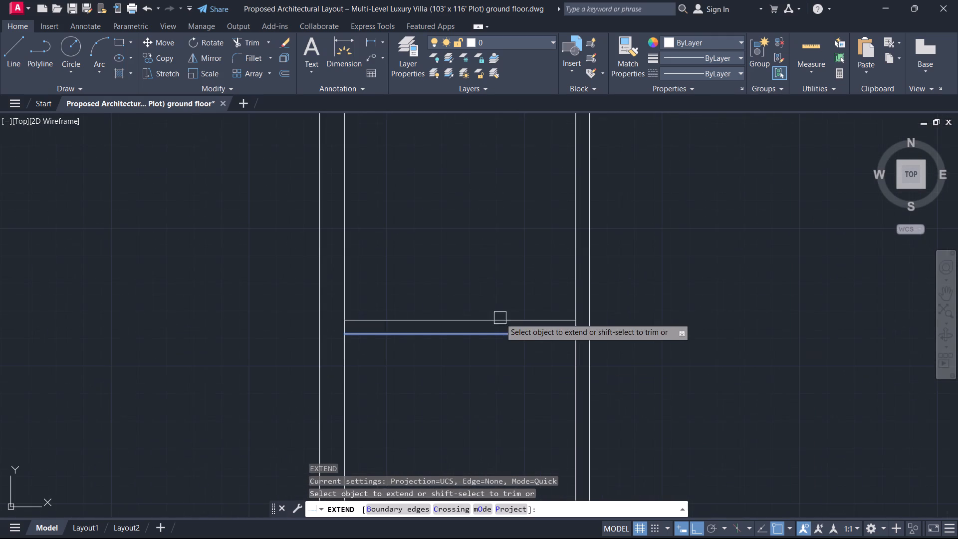
pyautogui.click(512, 315)
pyautogui.press('Escape')
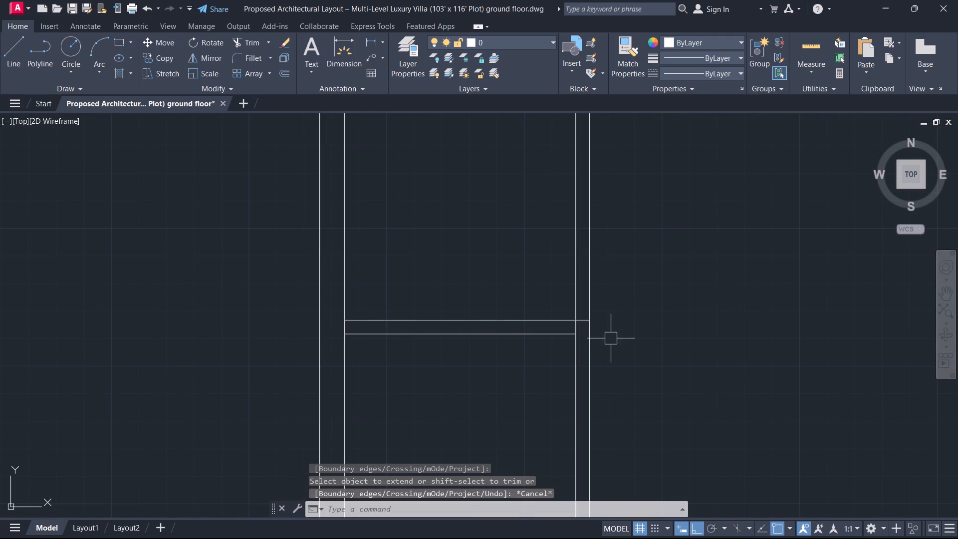
# Offset the upper line of the partition between the two small left rooms 1' upward.
pyautogui.write('o')
pyautogui.press('space')
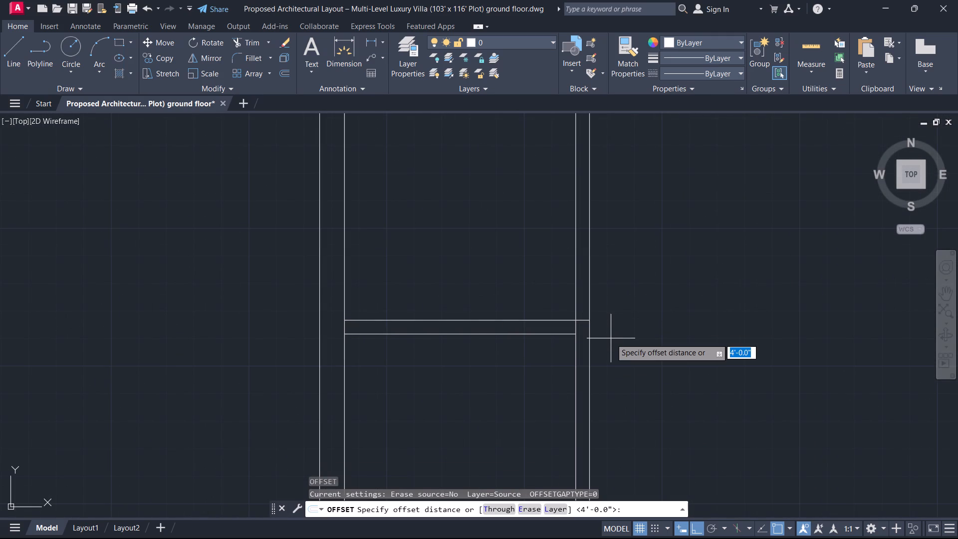
pyautogui.write("1'")
pyautogui.press('Return')
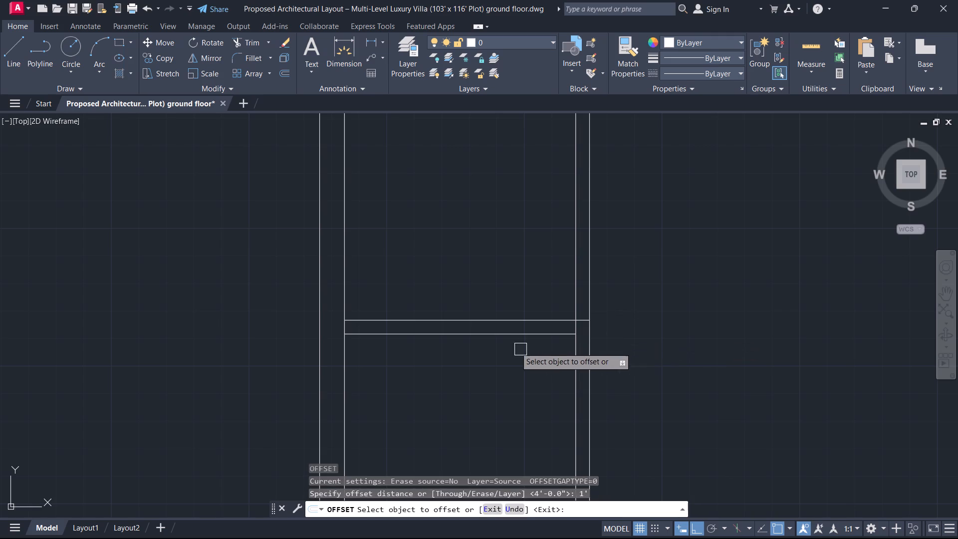
pyautogui.scroll(1, 451, 319)
pyautogui.click(479, 320)
pyautogui.click(502, 261)
pyautogui.press('Escape')
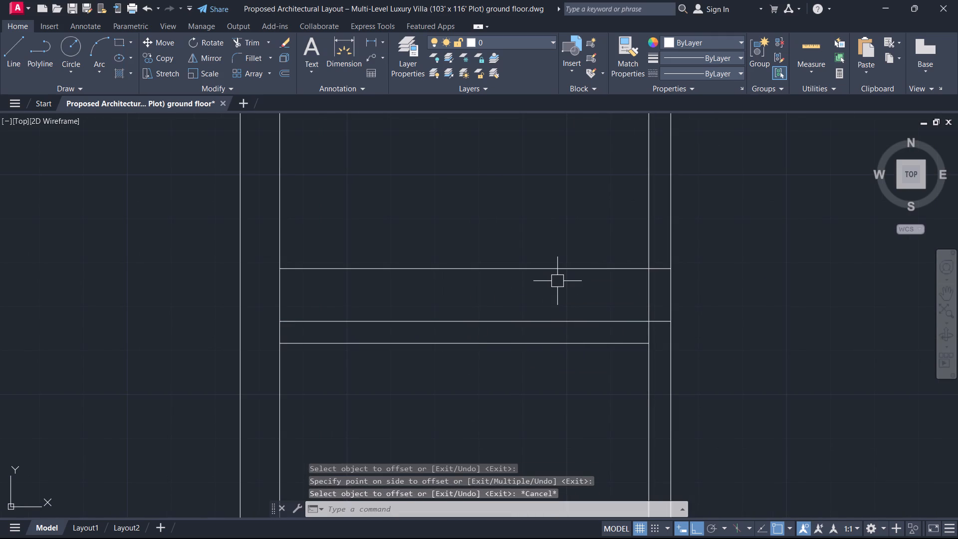
# Trim the offset line to a jamb line within the adjoining vertical wall, and trim the partition's upper line back to the wall's near face.
pyautogui.write('tr')
pyautogui.press('space')
pyautogui.moveTo(557, 281); pyautogui.dragTo(543, 266)
pyautogui.click(514, 215)
pyautogui.click(612, 283)
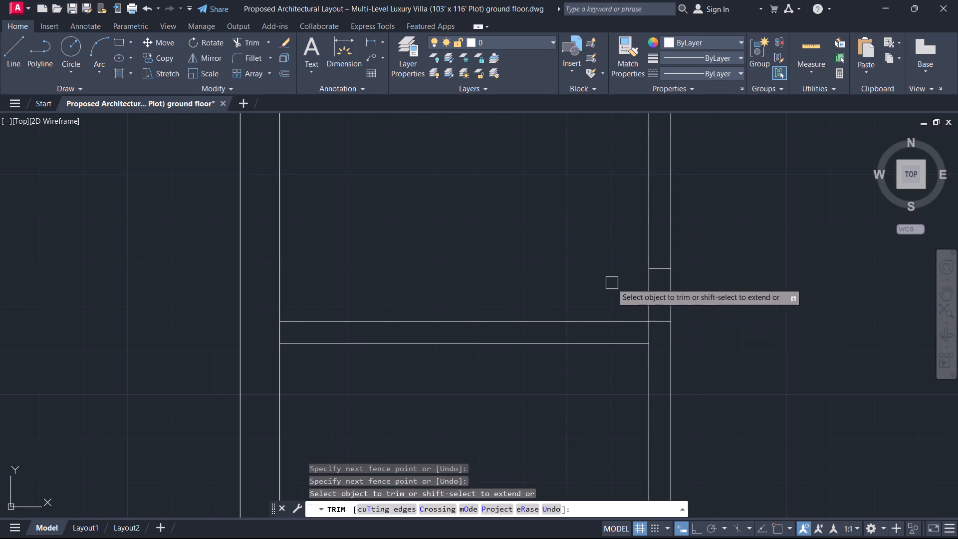
pyautogui.click(658, 320)
pyautogui.press('Escape')
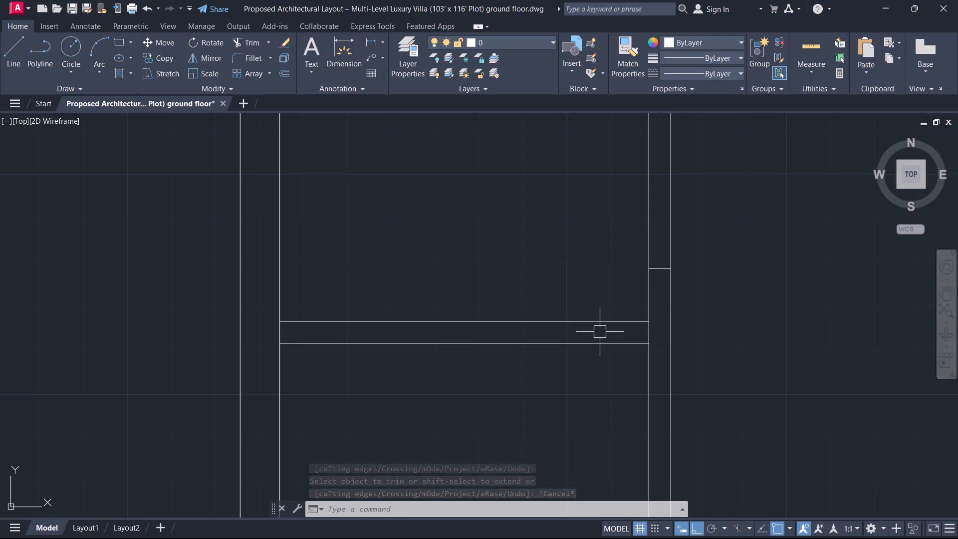
# Offset the jamb line in the vertical wall 4' upward to form the upper small room's second jamb.
pyautogui.write('o')
pyautogui.press('space')
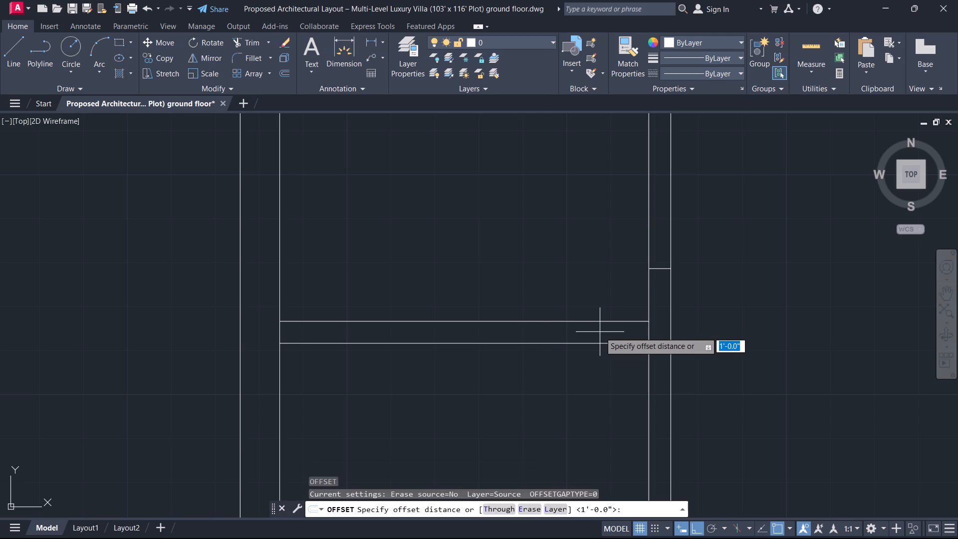
pyautogui.write("4'")
pyautogui.press('Return')
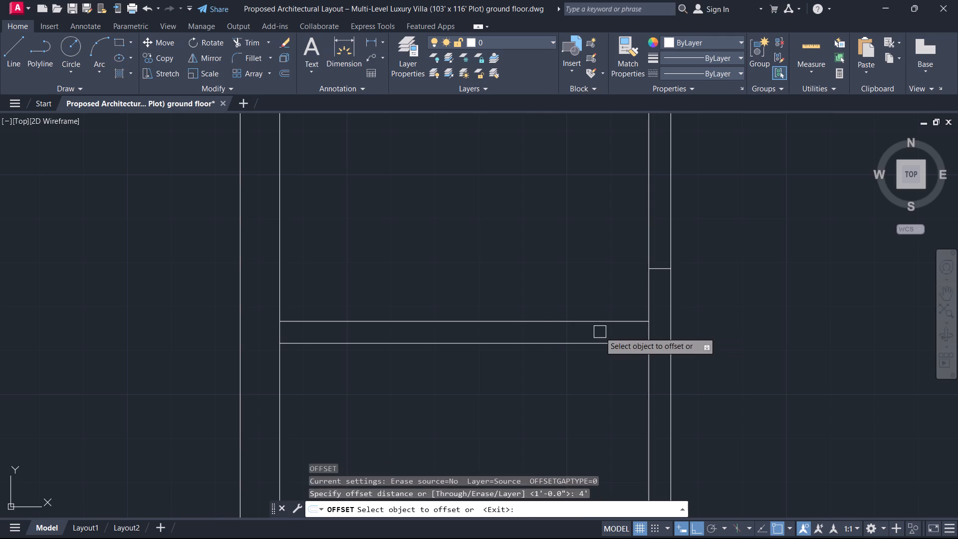
pyautogui.scroll(2, 676, 265)
pyautogui.click(646, 272)
pyautogui.click(643, 228)
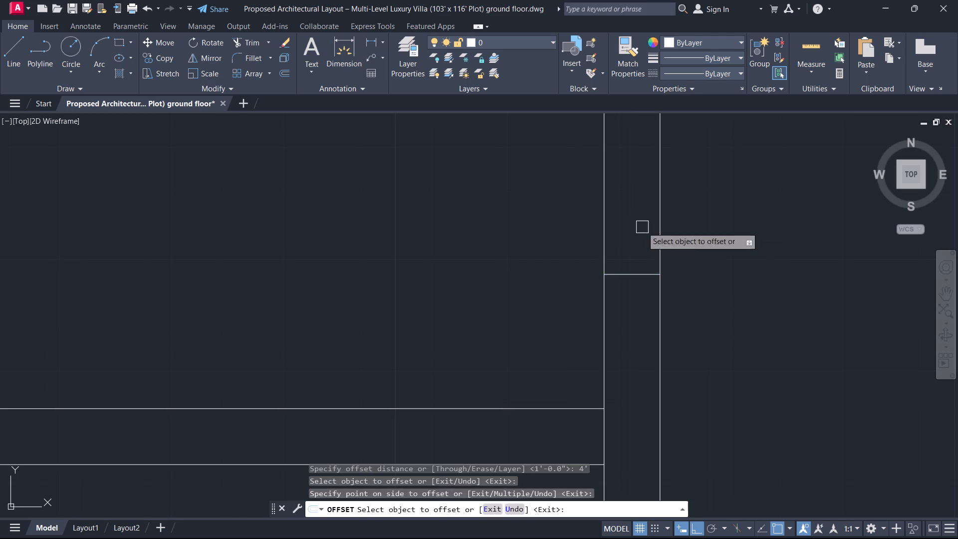
pyautogui.scroll(-6, 642, 227)
pyautogui.moveTo(623, 371); pyautogui.dragTo(612, 420, button='middle')
pyautogui.scroll(-1, 610, 427)
pyautogui.scroll(2, 626, 317)
pyautogui.moveTo(626, 317); pyautogui.dragTo(632, 399, button='middle')
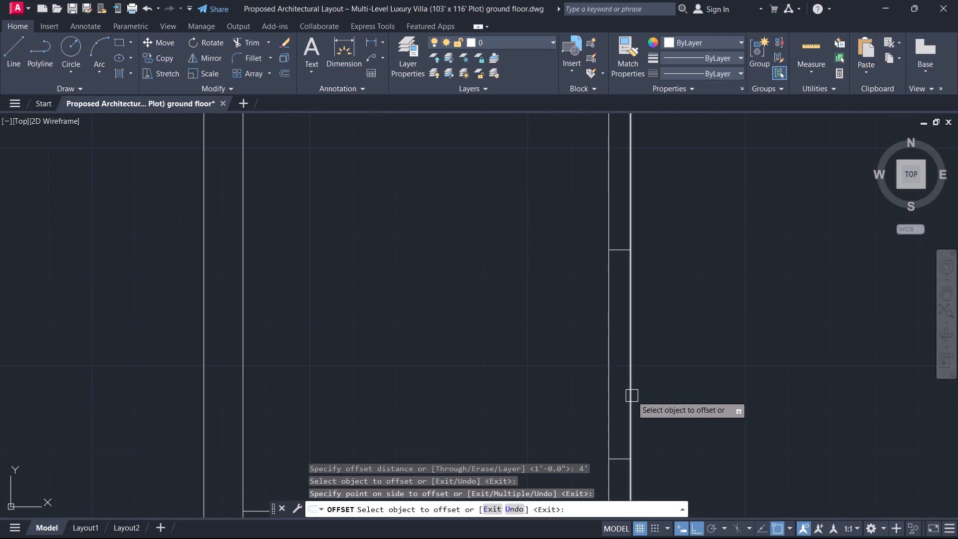
pyautogui.press('Escape')
pyautogui.click(633, 378)
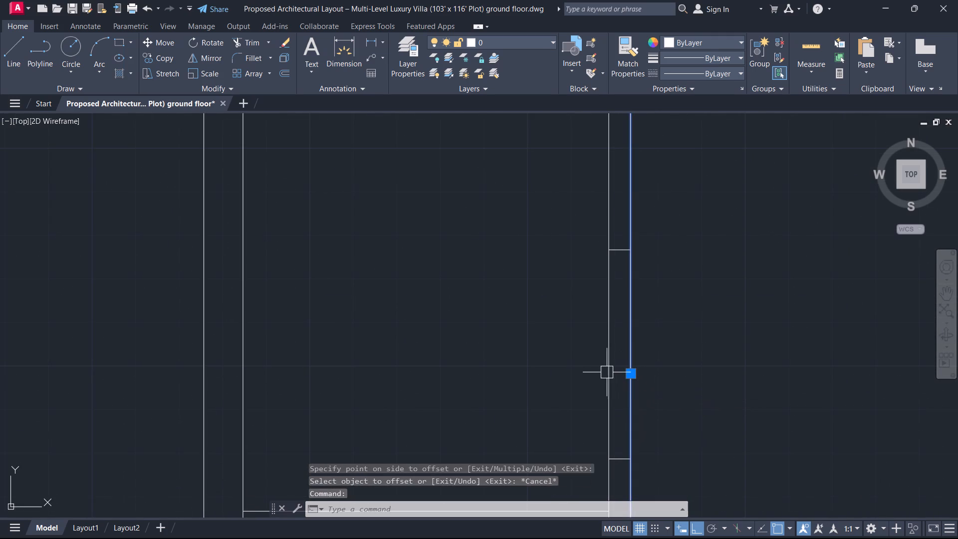
pyautogui.scroll(-1, 606, 372)
pyautogui.press('Escape')
# Break the vertical wall's right face at the lower and upper jamb lines of the upper small room's opening, using Break at Point.
pyautogui.scroll(-3, 608, 403)
pyautogui.scroll(3, 604, 397)
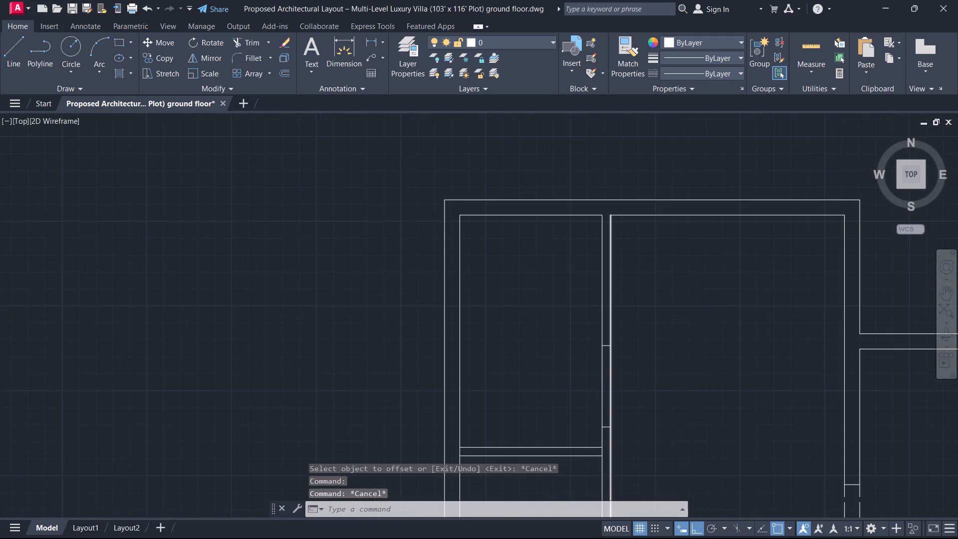
pyautogui.click(606, 386)
pyautogui.press('b')
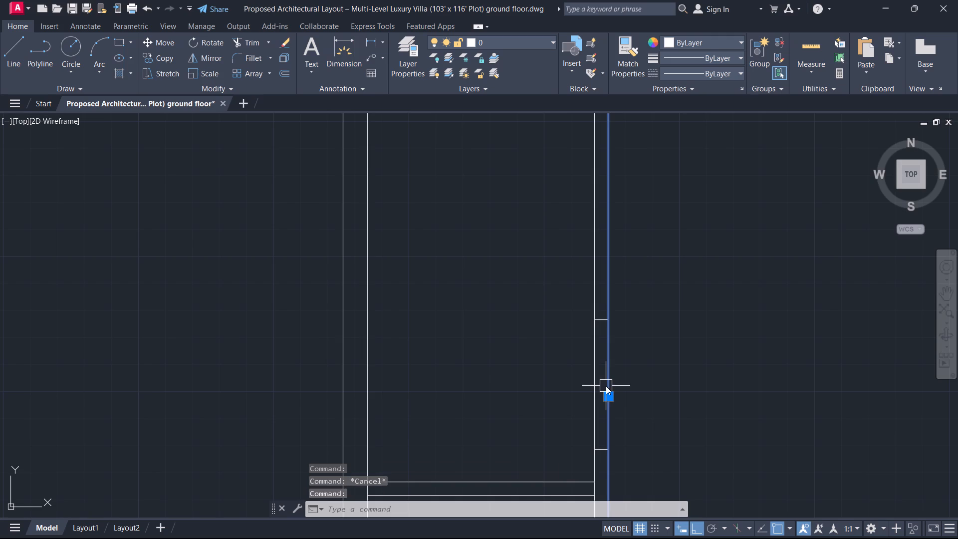
pyautogui.press('r')
pyautogui.click(641, 437)
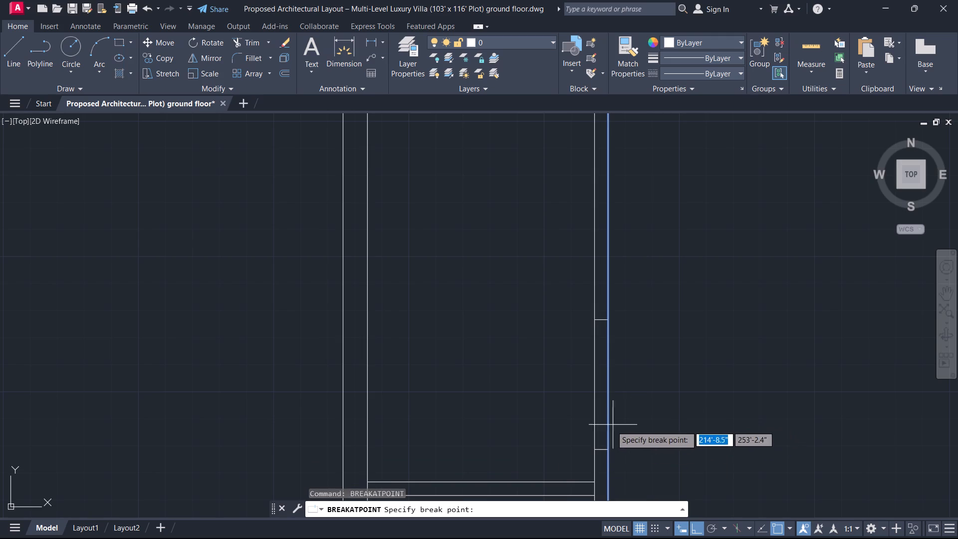
pyautogui.click(608, 445)
pyautogui.press('Escape')
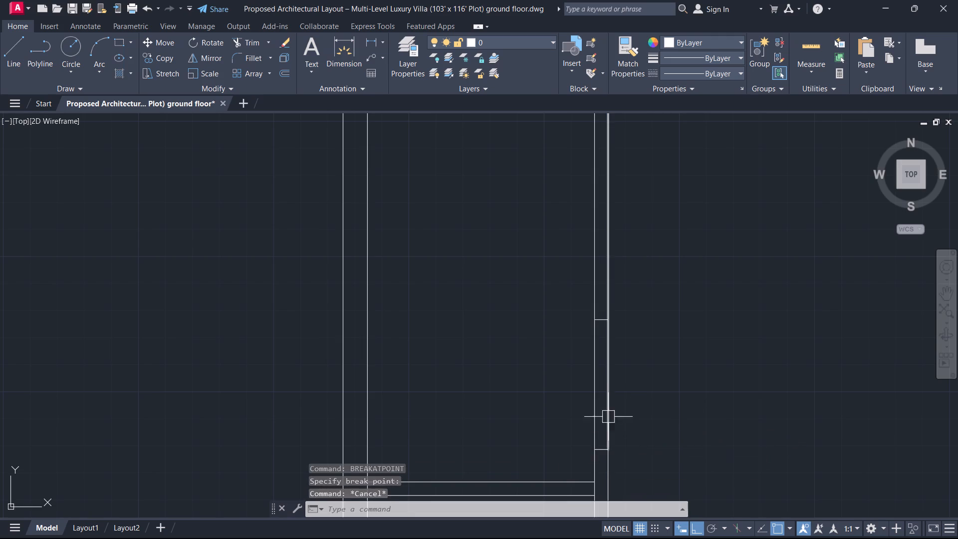
pyautogui.click(607, 409)
pyautogui.press('space')
pyautogui.click(609, 322)
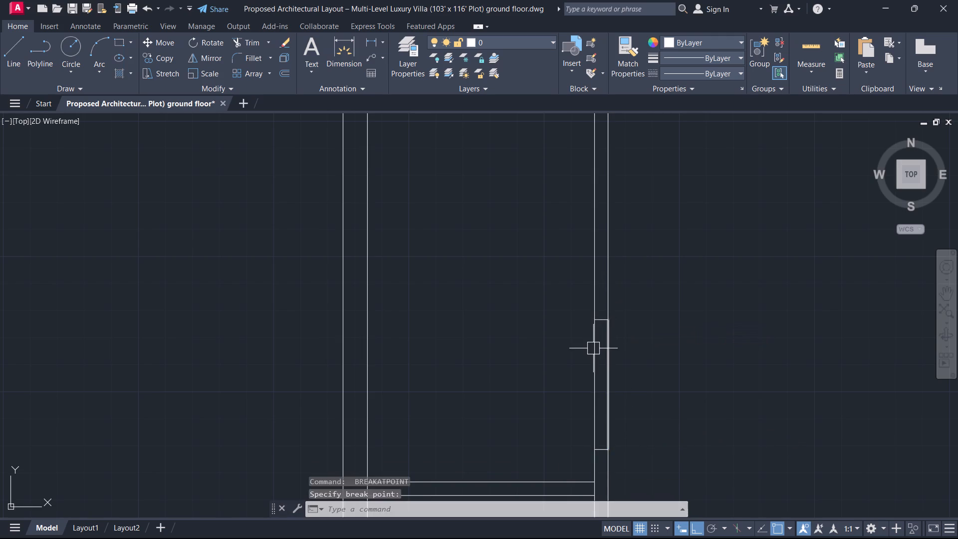
# Break the vertical wall's left face at the lower and upper jamb lines of the upper small room's opening.
pyautogui.click(593, 348)
pyautogui.press('space')
pyautogui.click(595, 447)
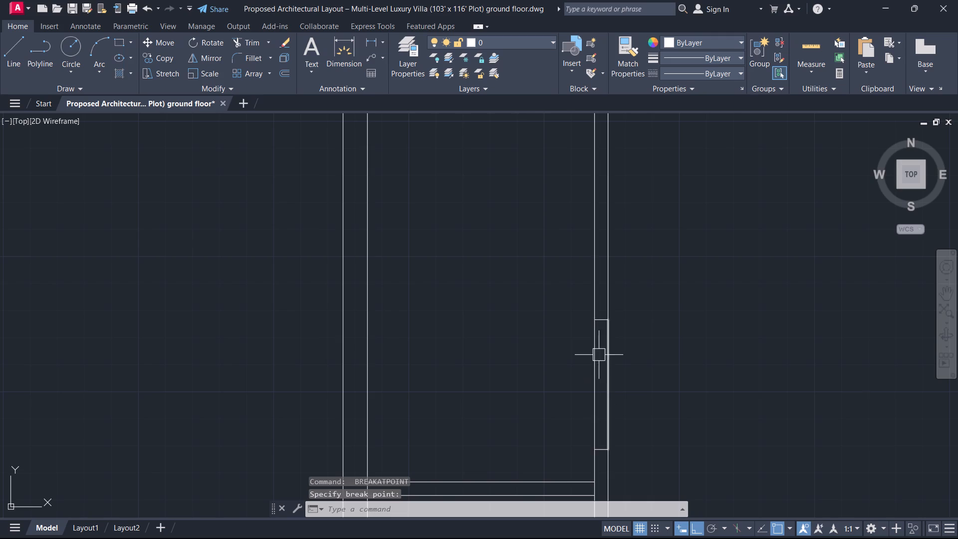
pyautogui.click(595, 354)
pyautogui.press('space')
pyautogui.click(597, 319)
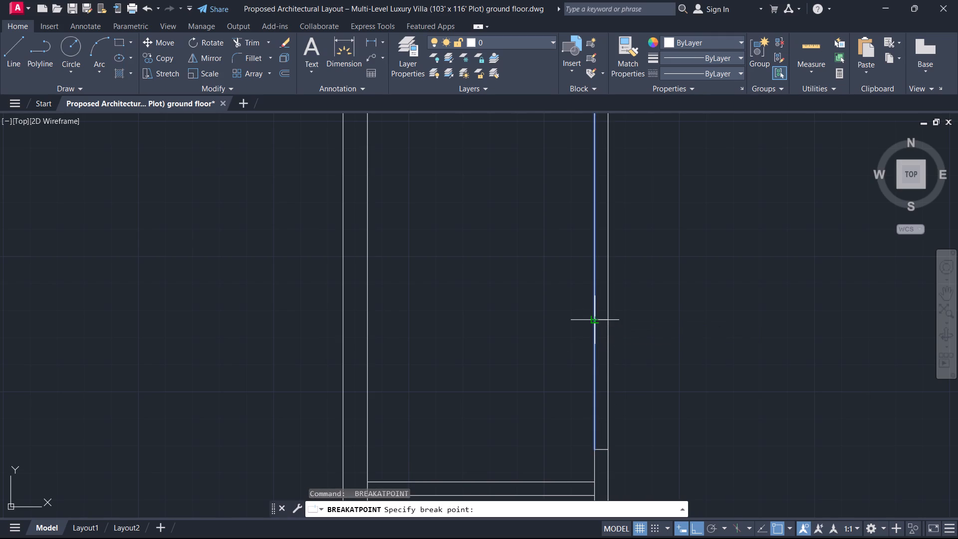
pyautogui.press('Escape')
pyautogui.click(665, 367)
pyautogui.click(512, 360)
pyautogui.press('Escape')
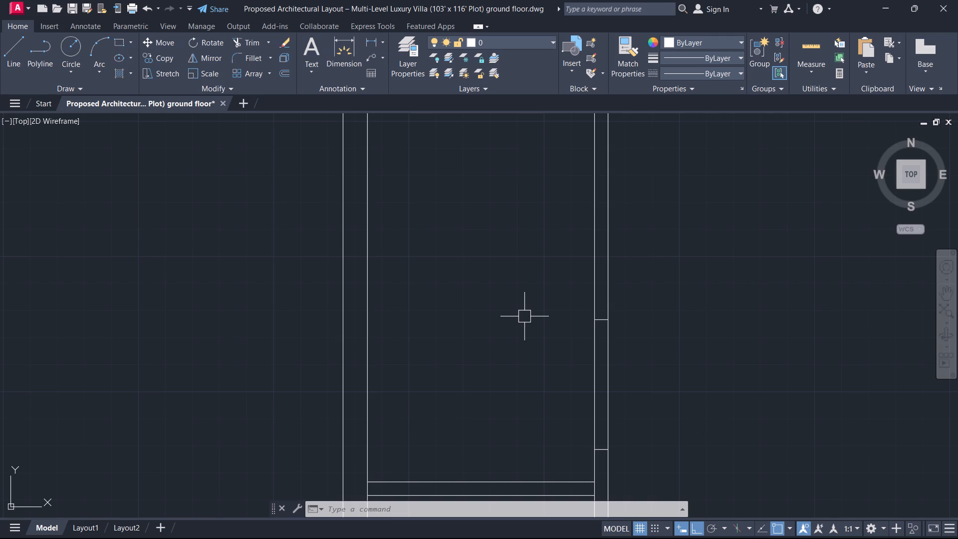
# Assign the ACAD_ISO02W100 linetype to both wall-face segments between the jambs of the upper small room's opening.
pyautogui.scroll(-2, 656, 155)
pyautogui.scroll(2, 709, 280)
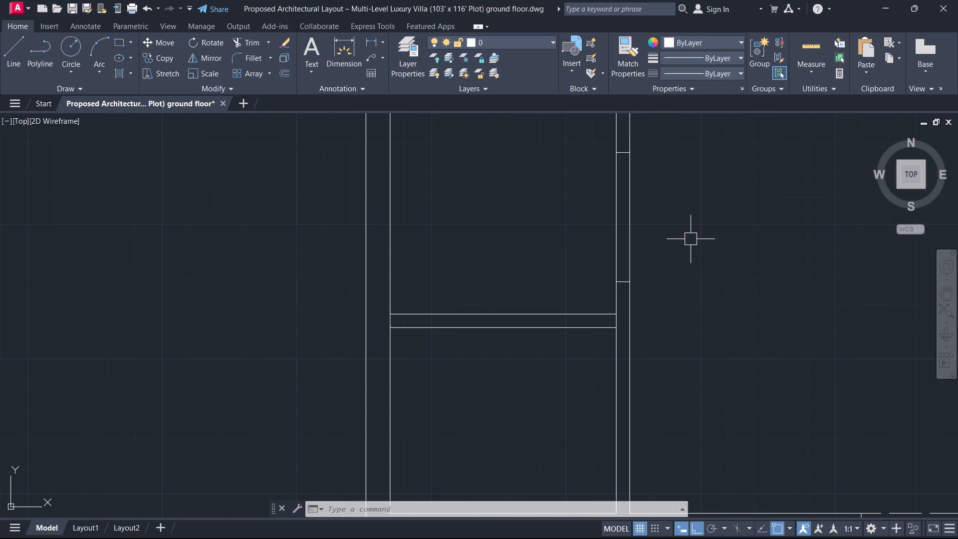
pyautogui.click(691, 239)
pyautogui.click(553, 212)
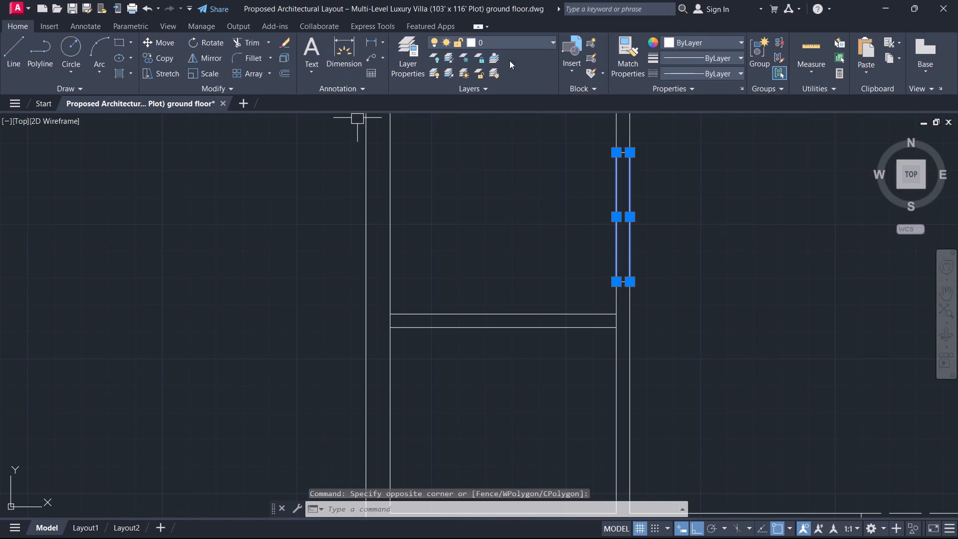
pyautogui.click(726, 77)
pyautogui.click(702, 118)
pyautogui.press('Escape')
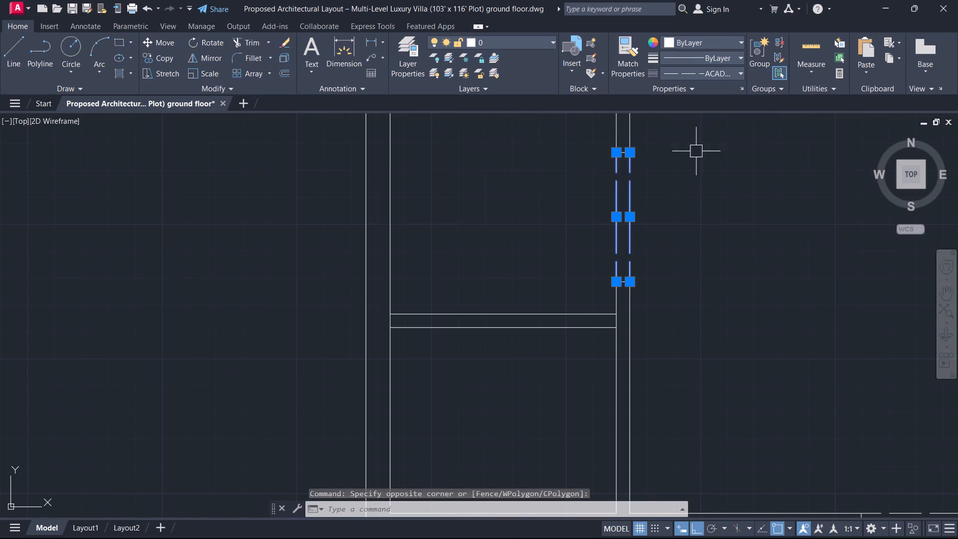
# Offset the vertical wall's left face 4" into the lower small room for the partition's first door jamb.
pyautogui.scroll(-2, 644, 238)
pyautogui.moveTo(599, 267); pyautogui.dragTo(619, 327, button='middle')
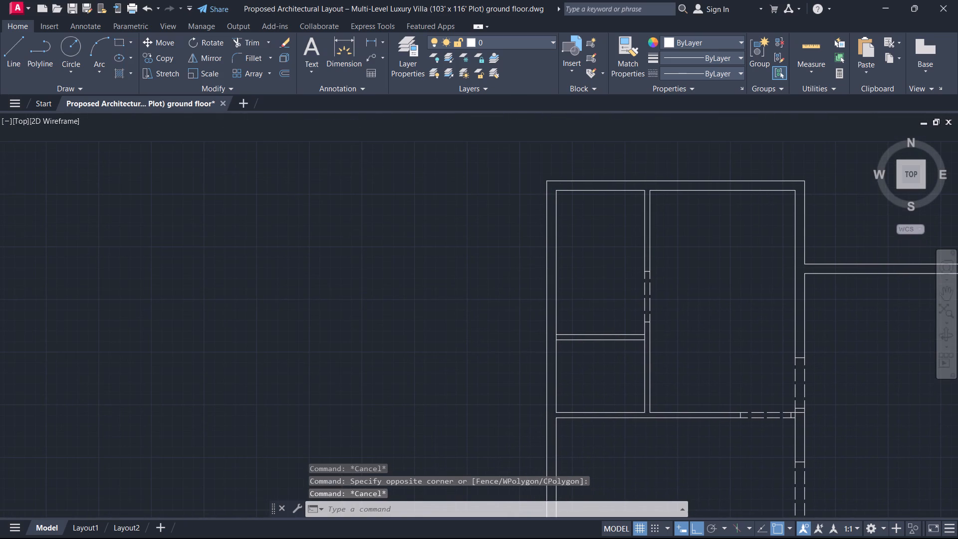
pyautogui.write('o 4')
pyautogui.press('Return')
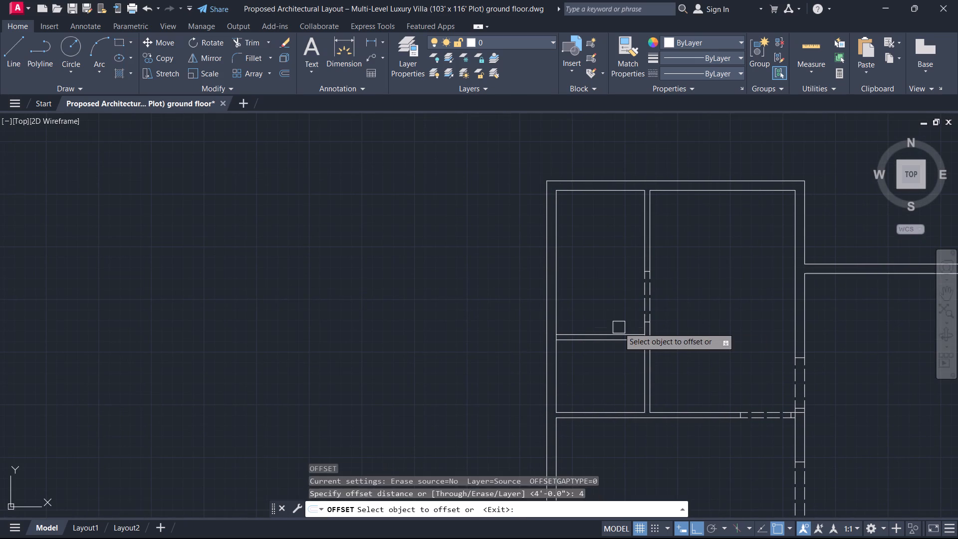
pyautogui.scroll(3, 696, 394)
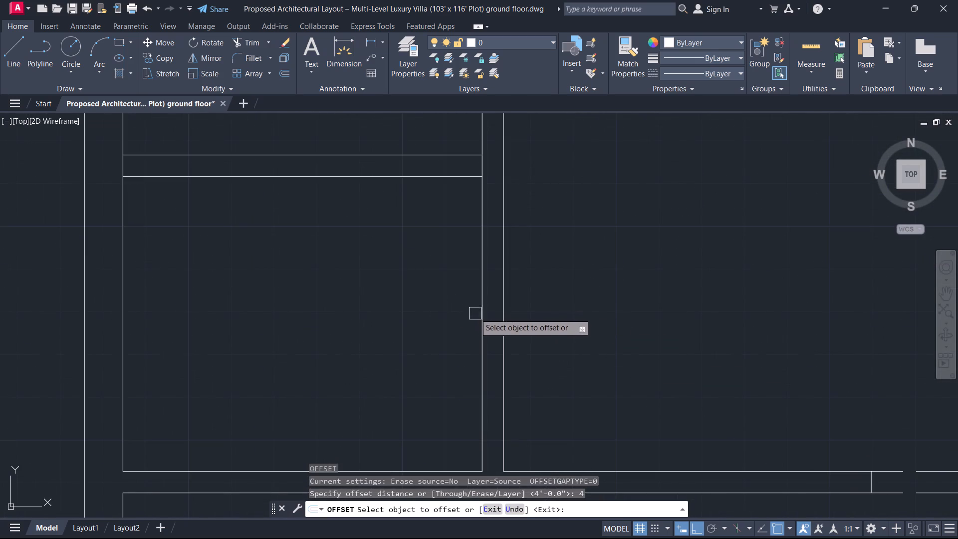
pyautogui.click(479, 314)
pyautogui.click(408, 296)
pyautogui.press('Escape')
pyautogui.moveTo(437, 300); pyautogui.dragTo(481, 360, button='middle')
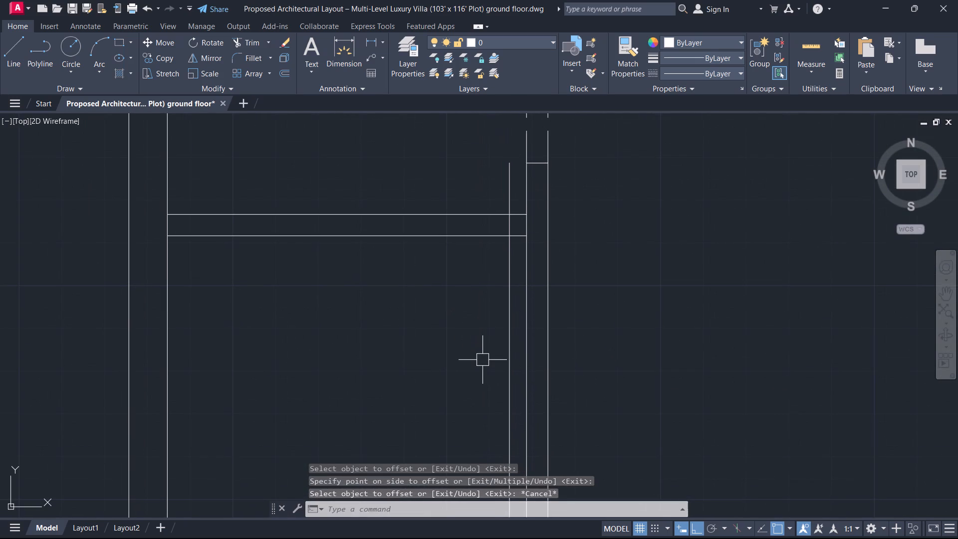
# Offset the new jamb line 3' leftward to set the width of the partition's door opening.
pyautogui.write('o')
pyautogui.press('space')
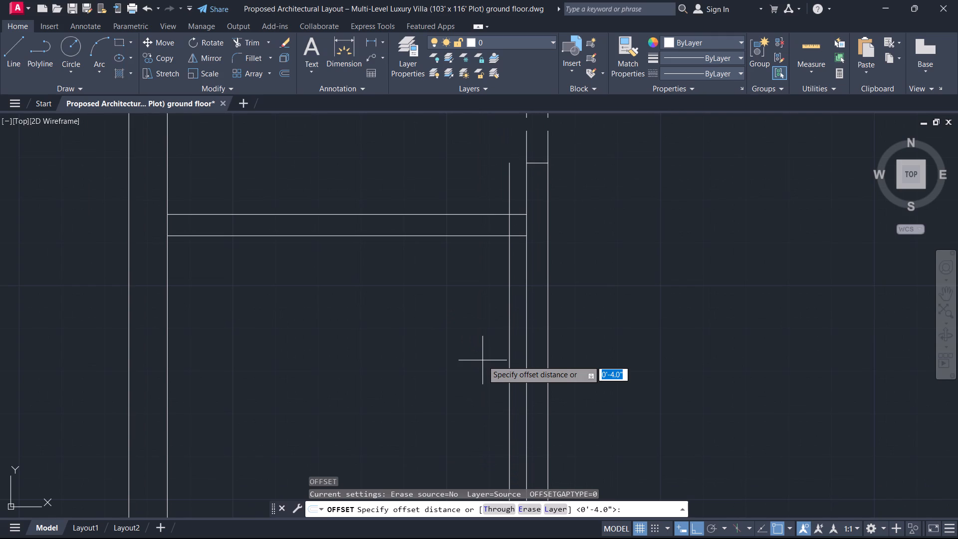
pyautogui.press('3')
pyautogui.press("'")
pyautogui.press('Return')
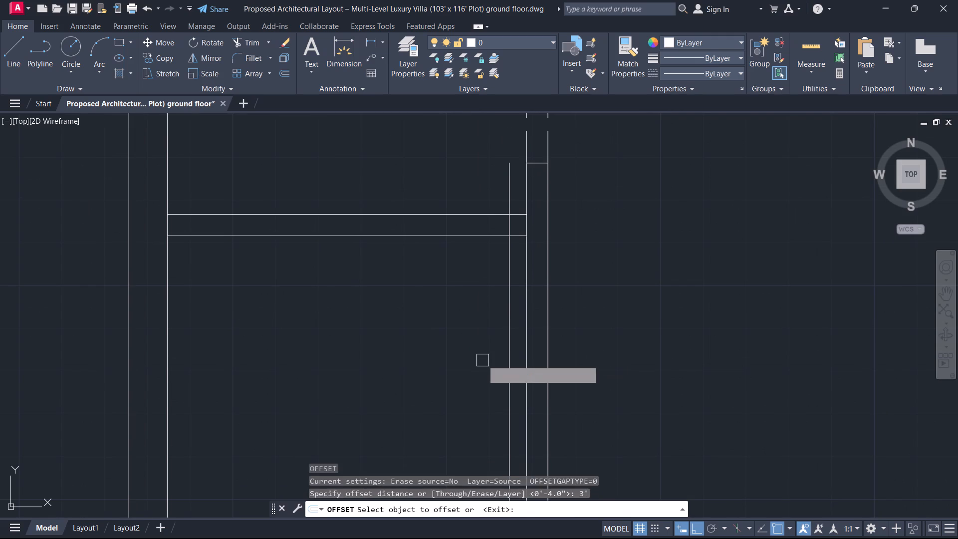
pyautogui.click(508, 367)
pyautogui.click(464, 356)
pyautogui.press('Escape')
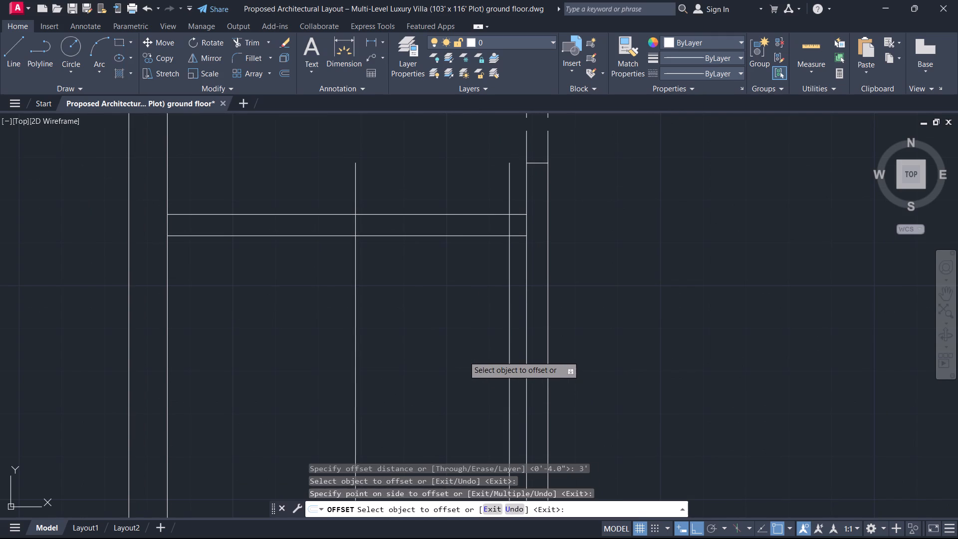
# Trim both jamb lines to the partition's thickness and remove the partition lines between them to cut the 3' door opening.
pyautogui.write('tr')
pyautogui.press('space')
pyautogui.click(516, 365)
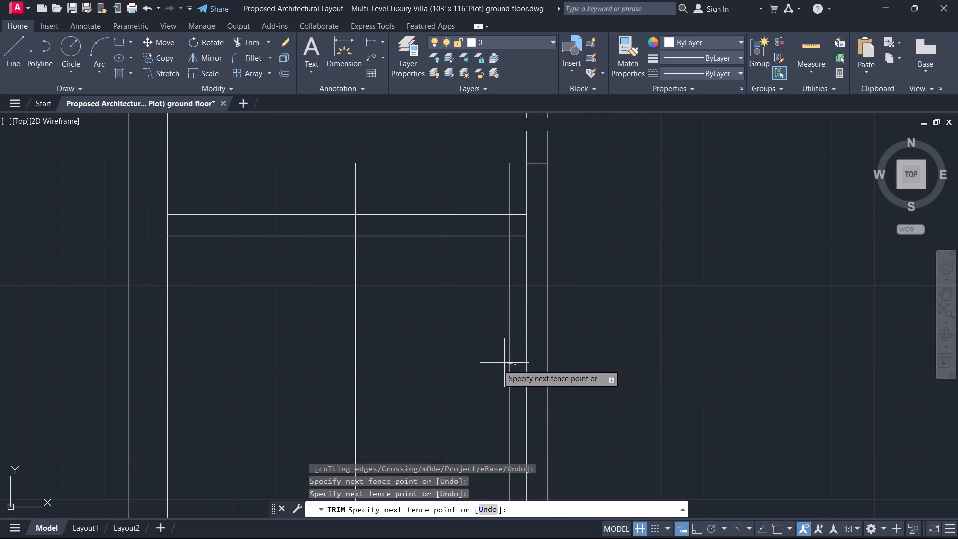
pyautogui.click(298, 359)
pyautogui.click(329, 189)
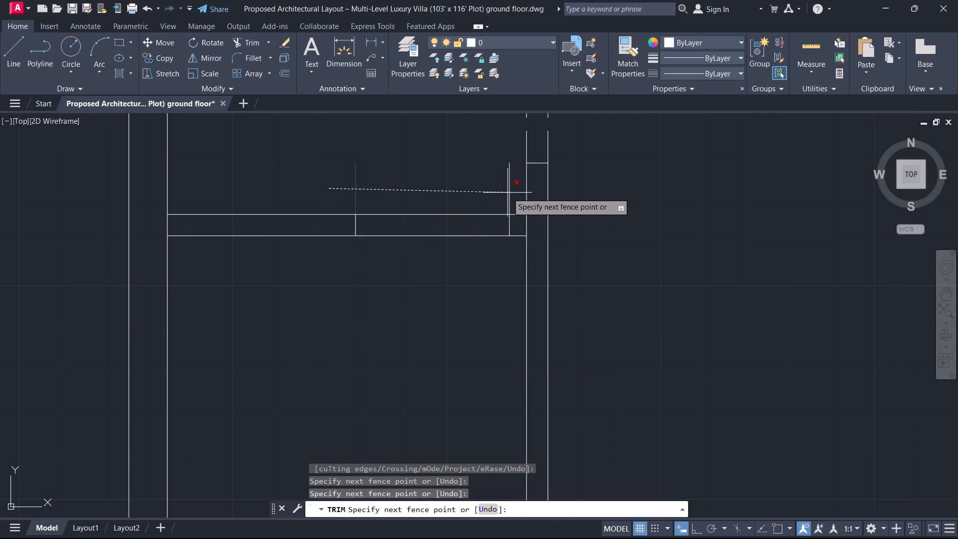
pyautogui.click(508, 191)
pyautogui.click(455, 176)
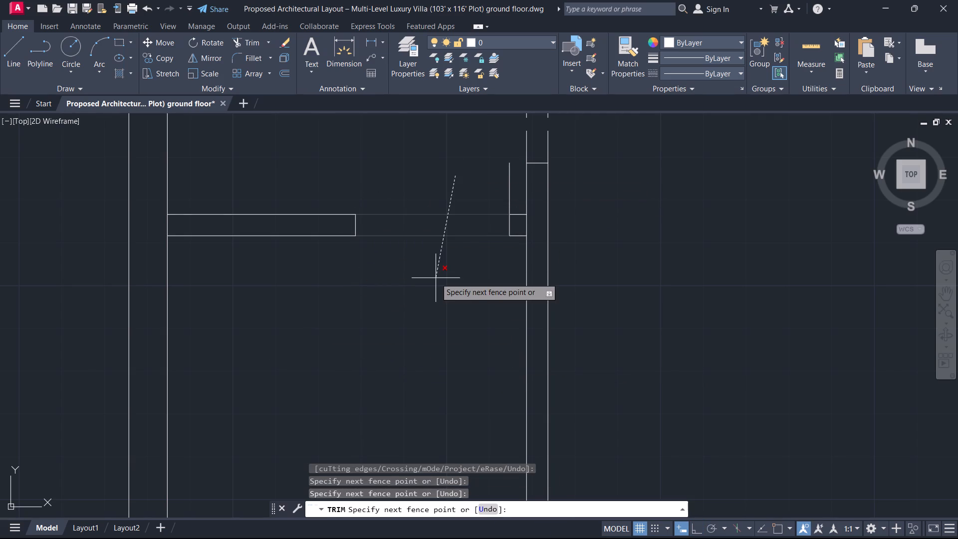
pyautogui.click(436, 278)
pyautogui.click(513, 189)
pyautogui.press('Escape')
# Trim the vertical wall's left-face segment between the two partition lines where the short door-jamb stub joins it.
pyautogui.scroll(-1, 460, 223)
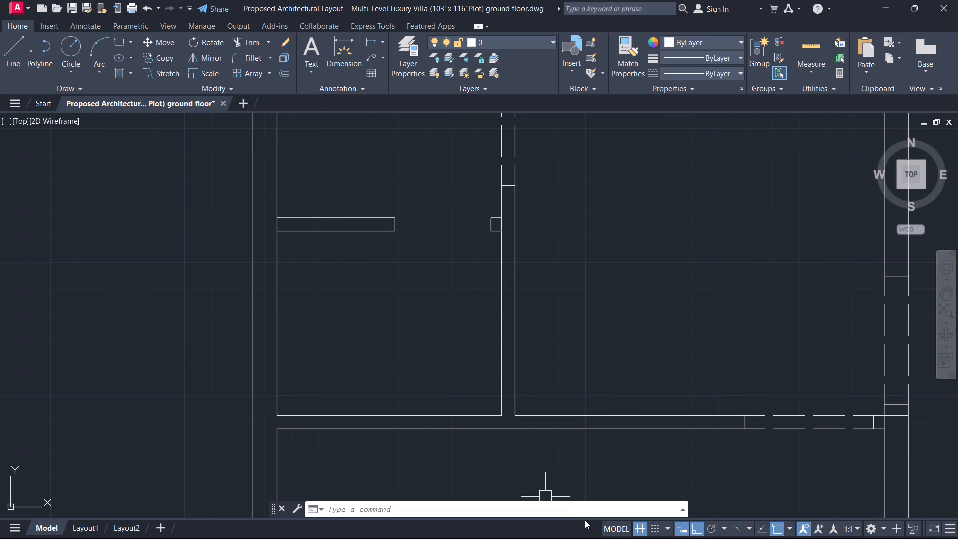
pyautogui.scroll(-1, 522, 538)
pyautogui.scroll(-2, 507, 353)
pyautogui.moveTo(485, 333); pyautogui.dragTo(474, 385, button='middle')
pyautogui.scroll(2, 485, 333)
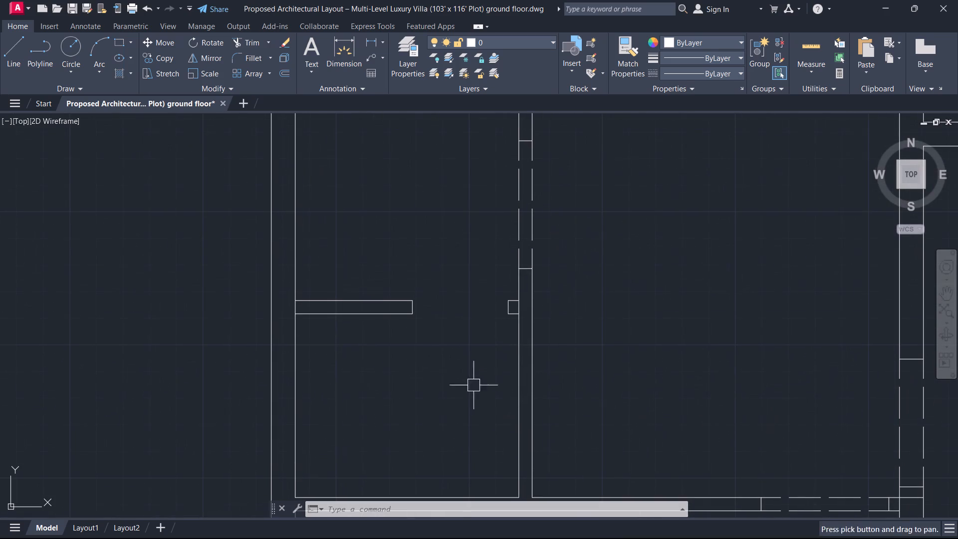
pyautogui.scroll(2, 488, 321)
pyautogui.press('t')
pyautogui.press('space')
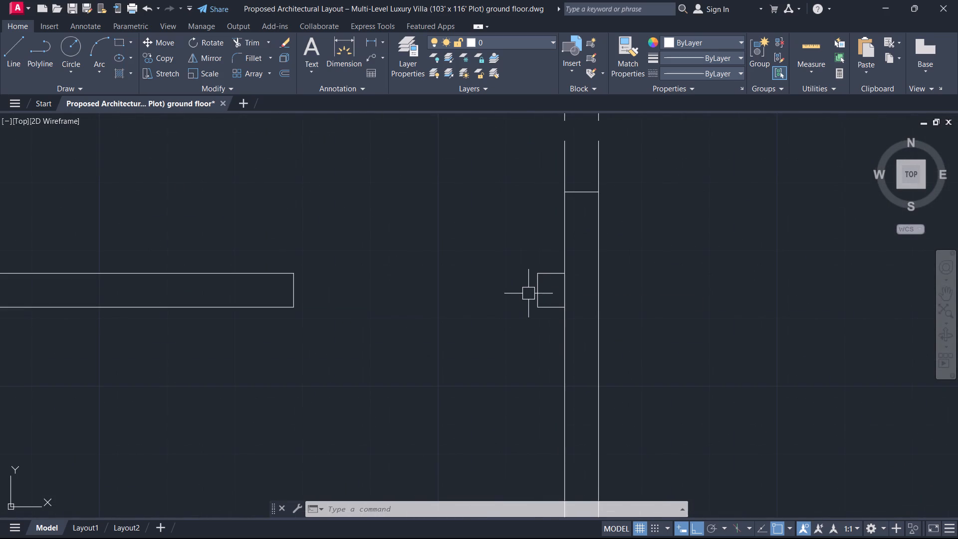
pyautogui.scroll(1, 553, 291)
pyautogui.press('Escape')
pyautogui.press('t')
pyautogui.write('r')
pyautogui.press('space')
pyautogui.click(567, 289)
pyautogui.press('Escape')
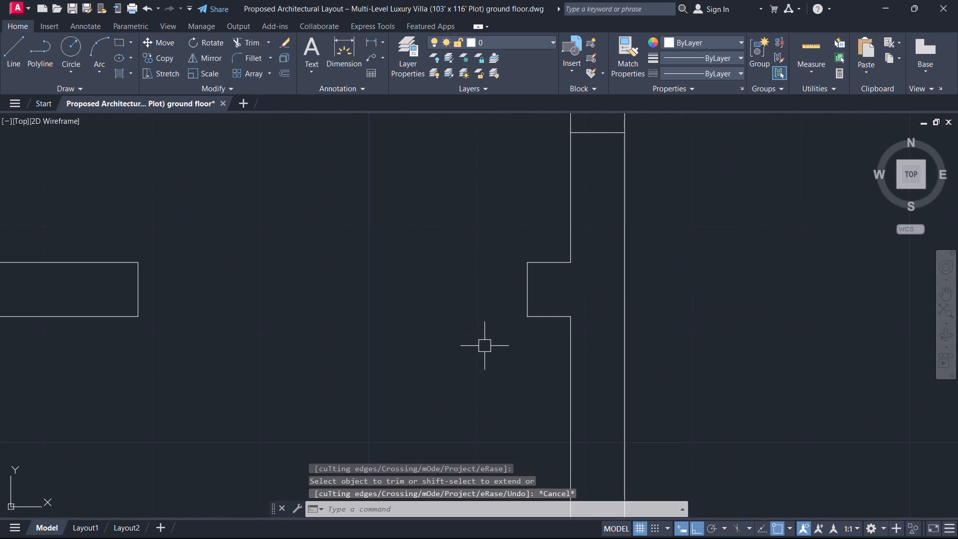
# Offset the vertical wall's left face 4" into the upper small room for a door jamb in the top exterior wall.
pyautogui.scroll(-8, 475, 320)
pyautogui.scroll(2, 445, 317)
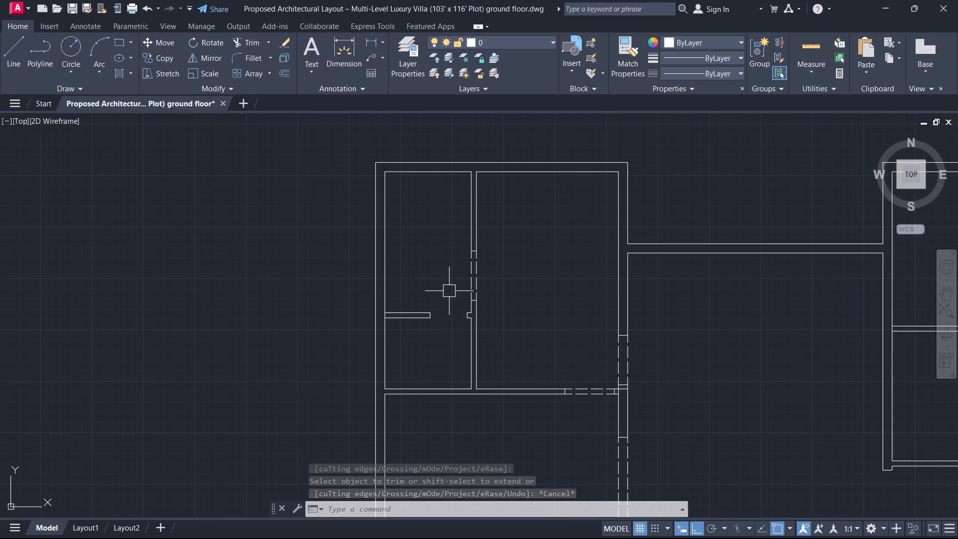
pyautogui.moveTo(442, 259); pyautogui.dragTo(428, 308, button='middle')
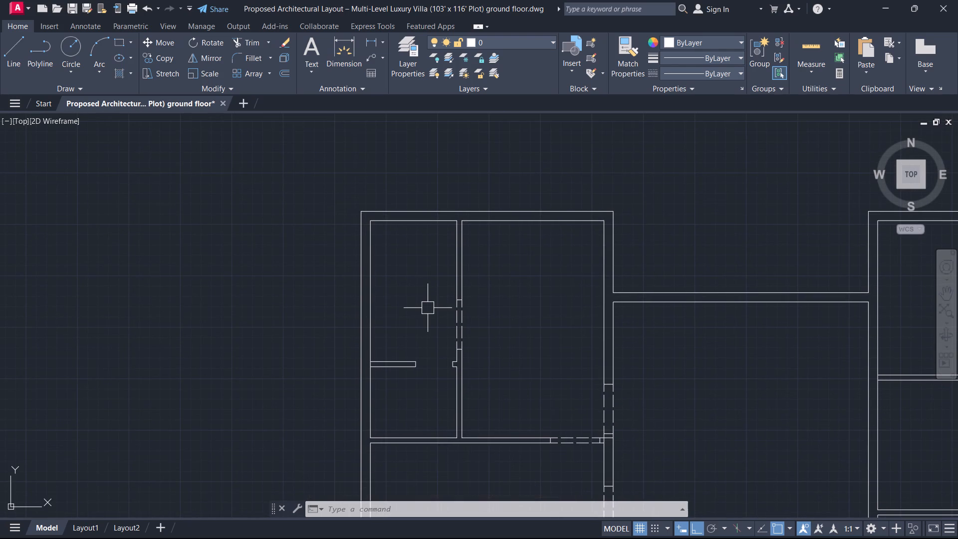
pyautogui.write('o')
pyautogui.press('space')
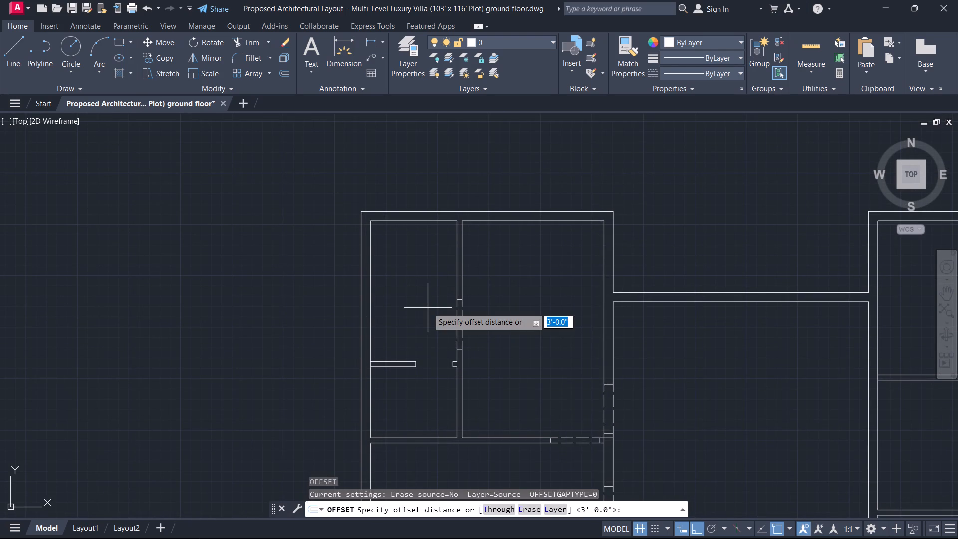
pyautogui.press('4')
pyautogui.press('Return')
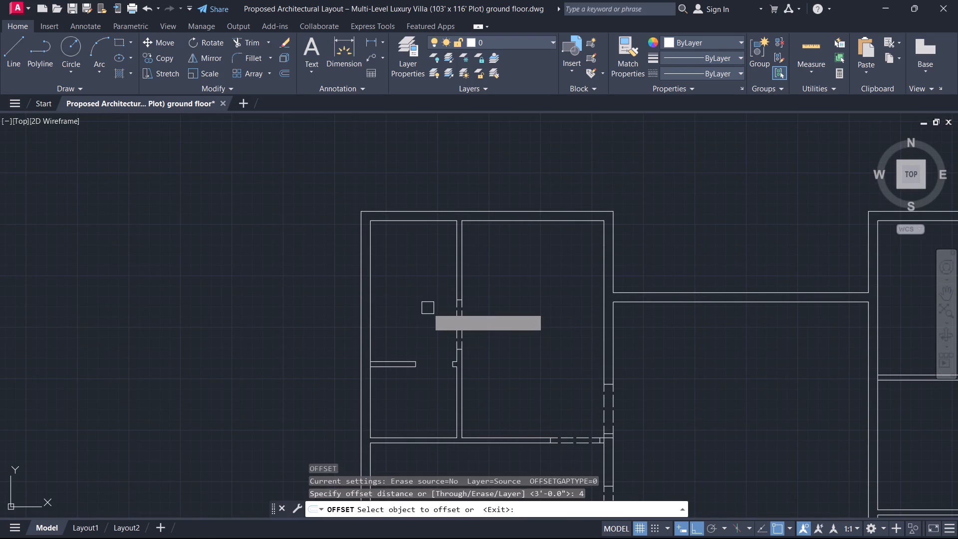
pyautogui.scroll(2, 553, 325)
pyautogui.moveTo(327, 166); pyautogui.dragTo(420, 352, button='middle')
pyautogui.click(415, 352)
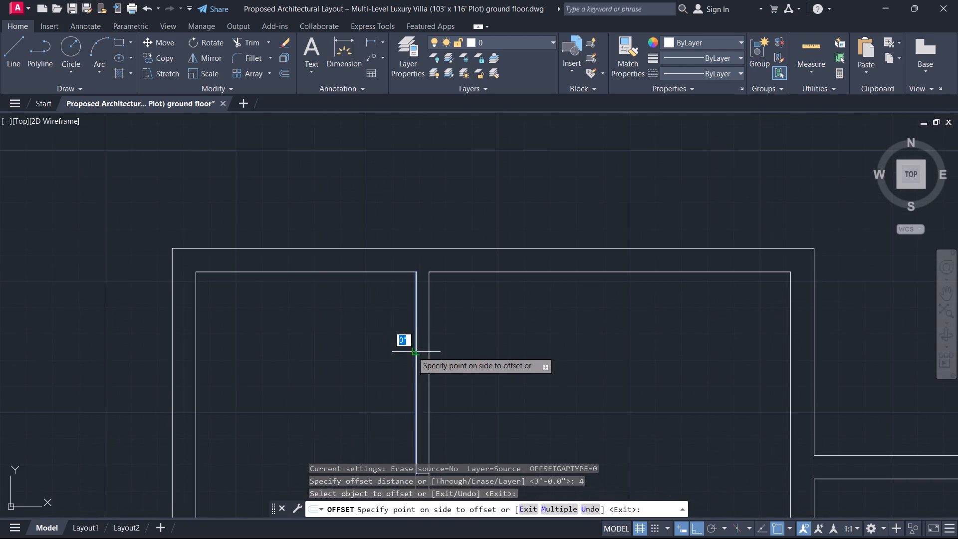
pyautogui.click(370, 338)
pyautogui.press('Escape')
# Extend the new jamb line to the top exterior wall's outer face and trim away its part below the inner face.
pyautogui.write('ex')
pyautogui.press('space')
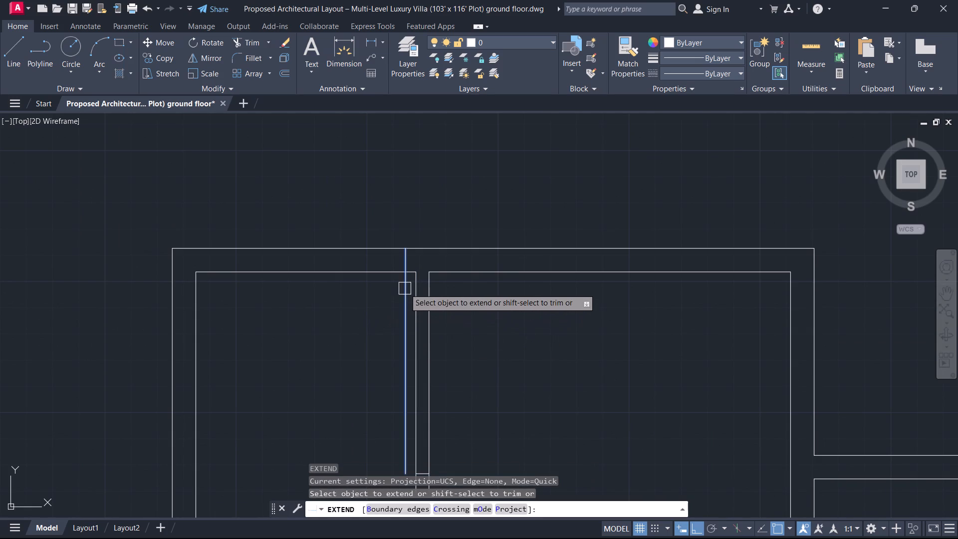
pyautogui.click(405, 288)
pyautogui.press('Escape')
pyautogui.write('tr')
pyautogui.press('space')
pyautogui.scroll(2, 405, 305)
pyautogui.click(405, 305)
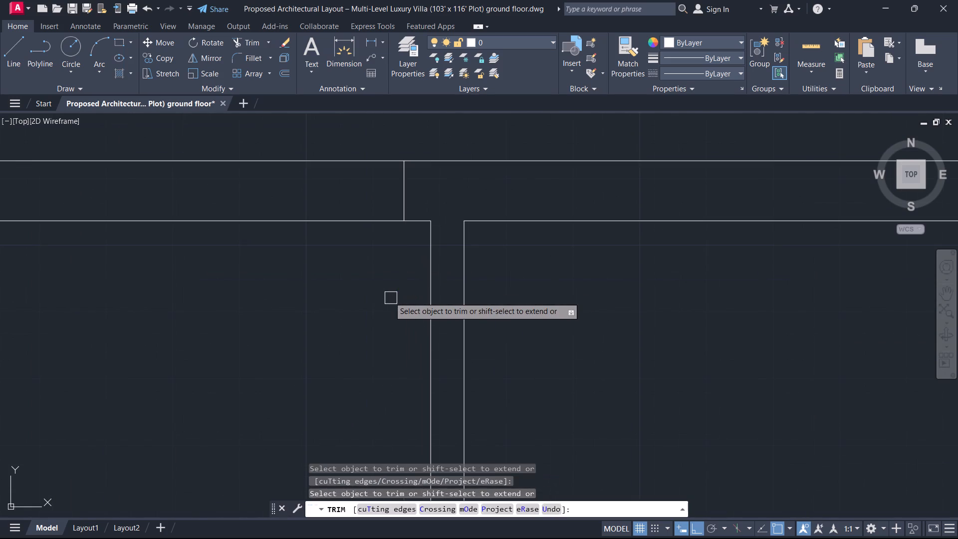
pyautogui.press('Escape')
# Offset the jamb line in the top exterior wall 3' leftward to set the door opening's width.
pyautogui.scroll(-2, 375, 288)
pyautogui.moveTo(376, 287); pyautogui.dragTo(457, 337, button='middle')
pyautogui.write("o 3'")
pyautogui.press('Return')
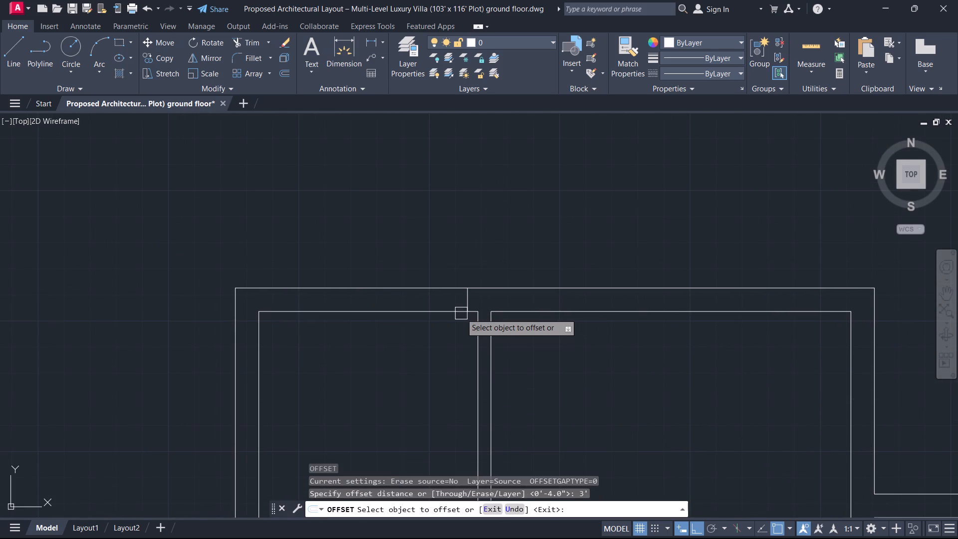
pyautogui.scroll(1, 460, 310)
pyautogui.click(476, 294)
pyautogui.click(430, 285)
pyautogui.press('Escape')
# Trim both faces of the top exterior wall between the jambs to cut the upper small room's 3' door opening.
pyautogui.press('t')
pyautogui.press('r')
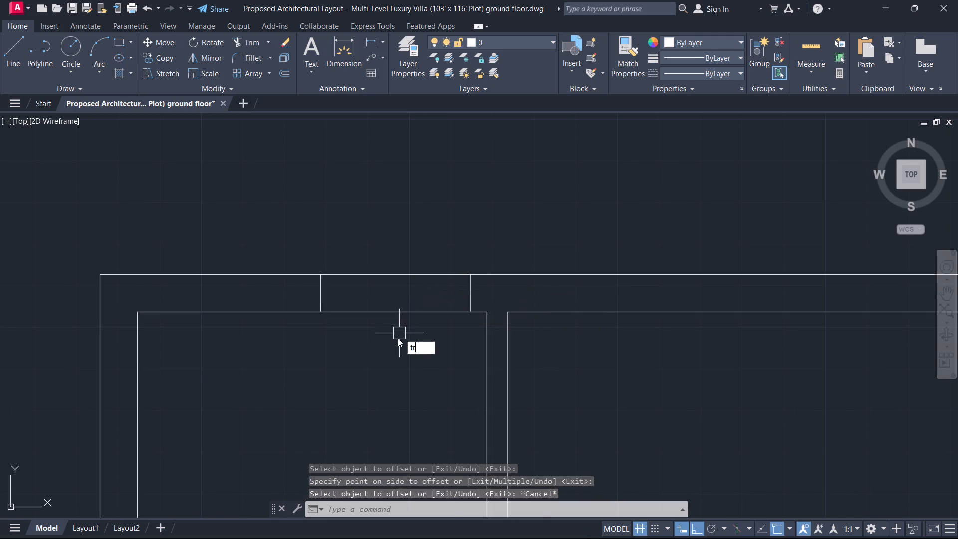
pyautogui.press('space')
pyautogui.click(395, 351)
pyautogui.click(386, 246)
pyautogui.press('Escape')
# Examine the left wing and the rest of the ground-floor plan for rooms that still need door openings.
pyautogui.scroll(-2, 390, 332)
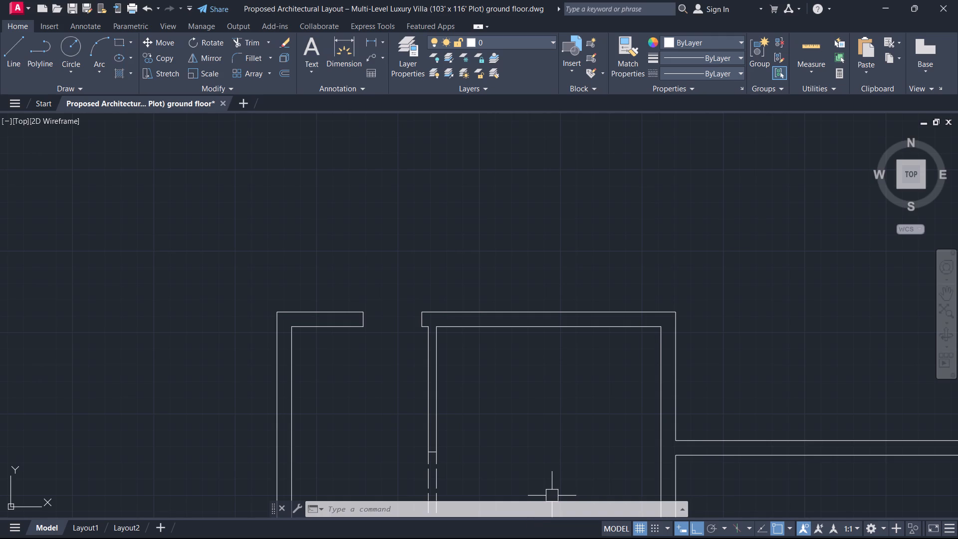
pyautogui.scroll(-3, 481, 338)
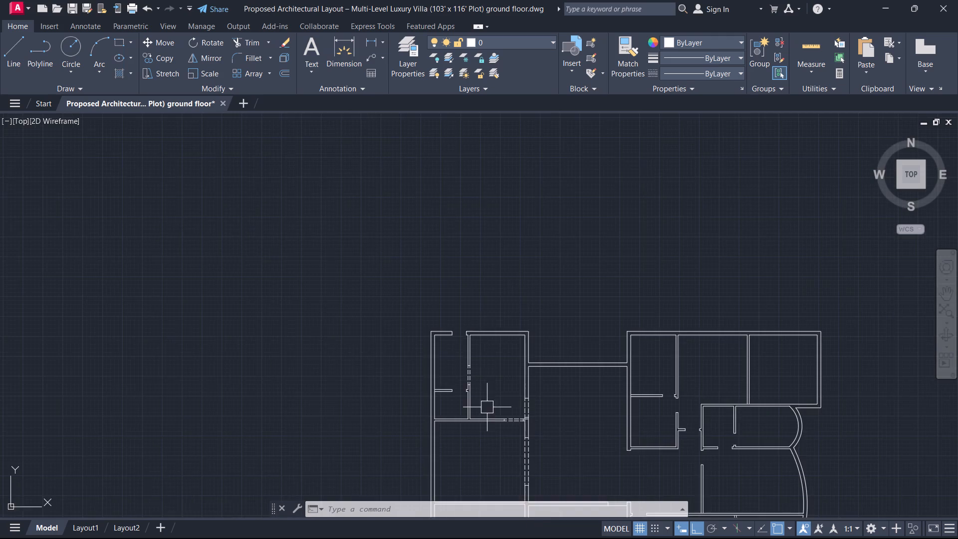
pyautogui.moveTo(487, 411); pyautogui.dragTo(417, 358, button='middle')
pyautogui.scroll(1, 461, 399)
pyautogui.scroll(1, 417, 358)
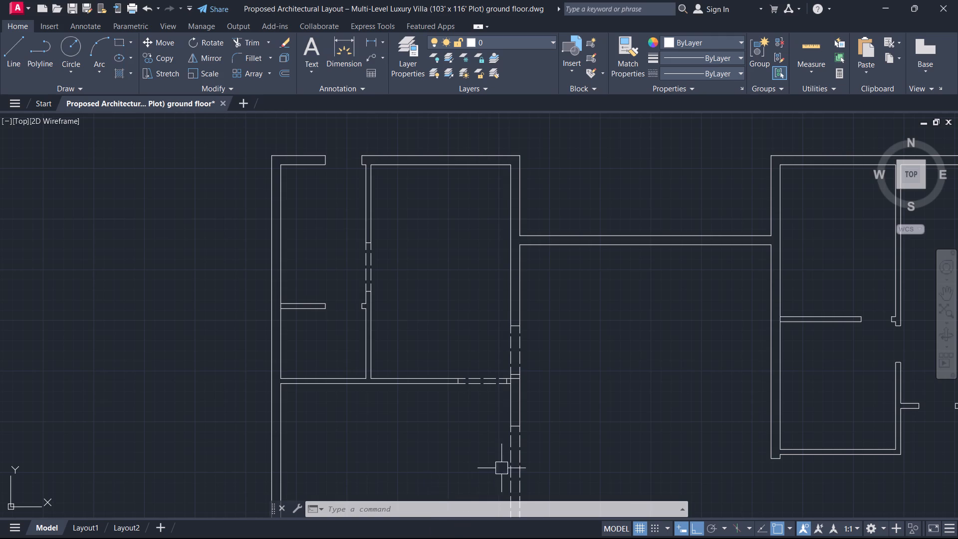
pyautogui.scroll(-1, 515, 443)
pyautogui.scroll(1, 477, 370)
pyautogui.moveTo(472, 363); pyautogui.dragTo(307, 247, button='middle')
pyautogui.scroll(1, 340, 276)
pyautogui.moveTo(340, 276); pyautogui.dragTo(441, 266, button='middle')
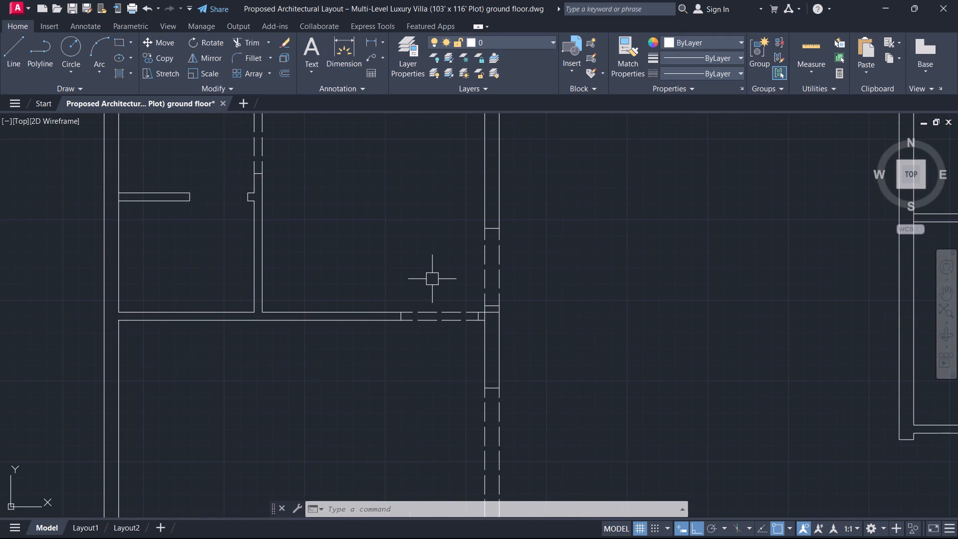
pyautogui.scroll(-1, 360, 209)
pyautogui.moveTo(374, 223); pyautogui.dragTo(392, 263, button='middle')
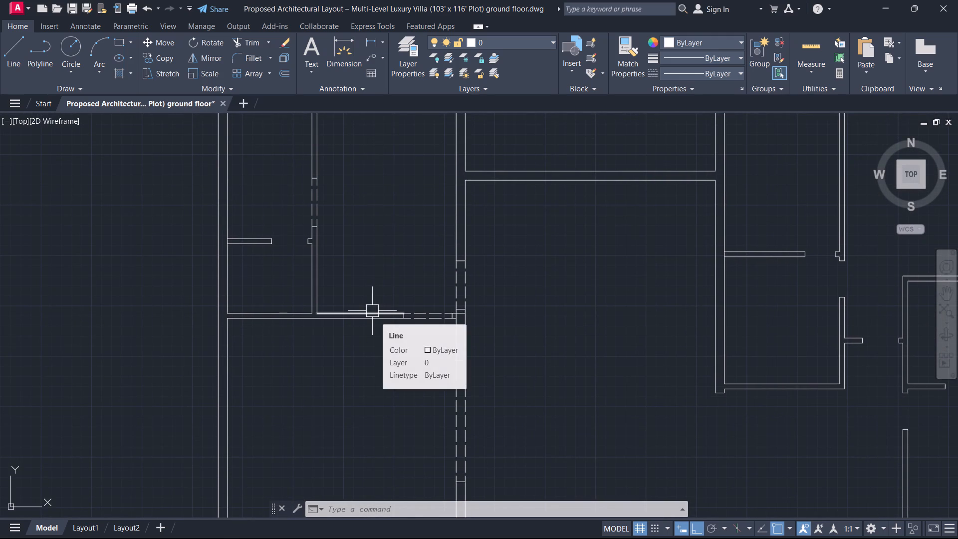
pyautogui.scroll(-2, 453, 299)
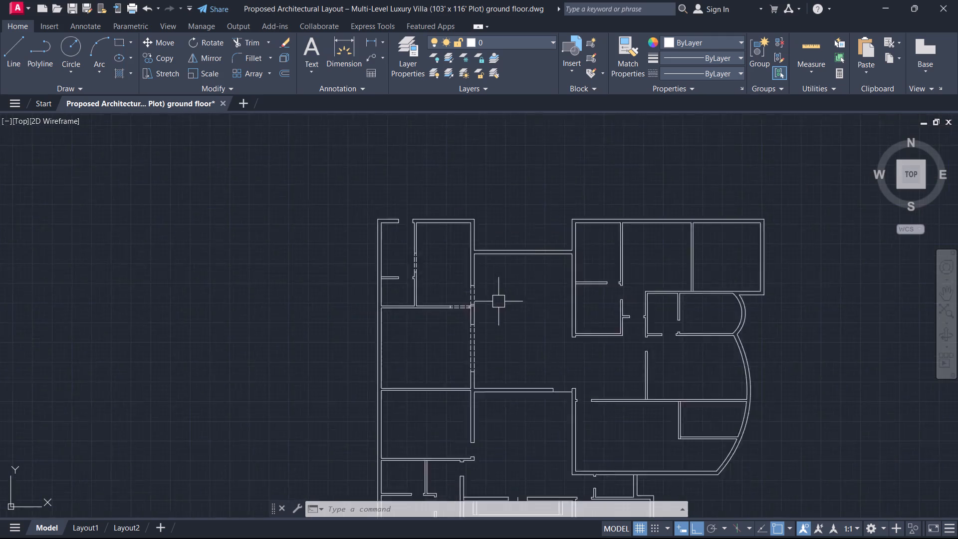
pyautogui.scroll(-1, 498, 301)
pyautogui.scroll(2, 511, 365)
pyautogui.moveTo(408, 420); pyautogui.dragTo(516, 350, button='middle')
pyautogui.scroll(-1, 408, 421)
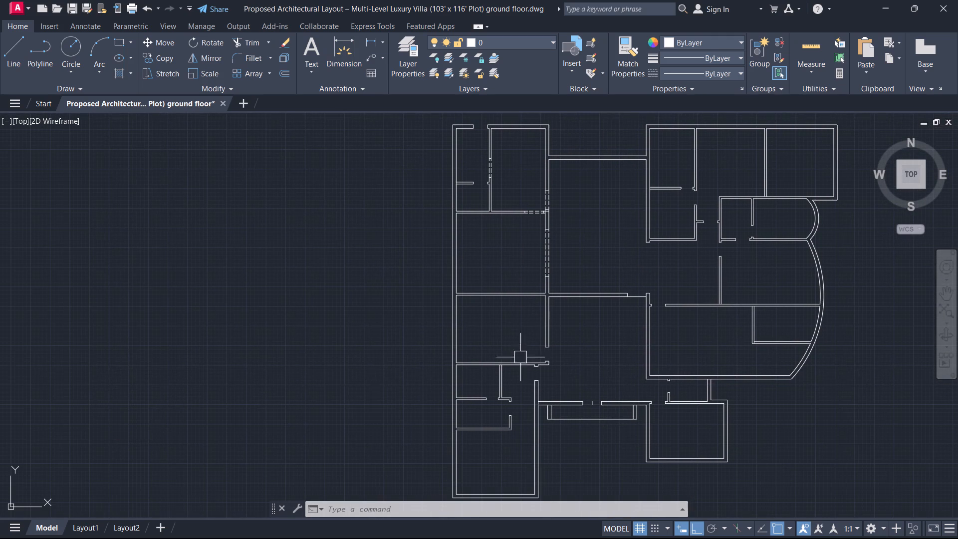
# Offset the vertical partition's right face 4" into the small room against the lower part of the large curved wall.
pyautogui.moveTo(710, 263); pyautogui.dragTo(516, 337, button='middle')
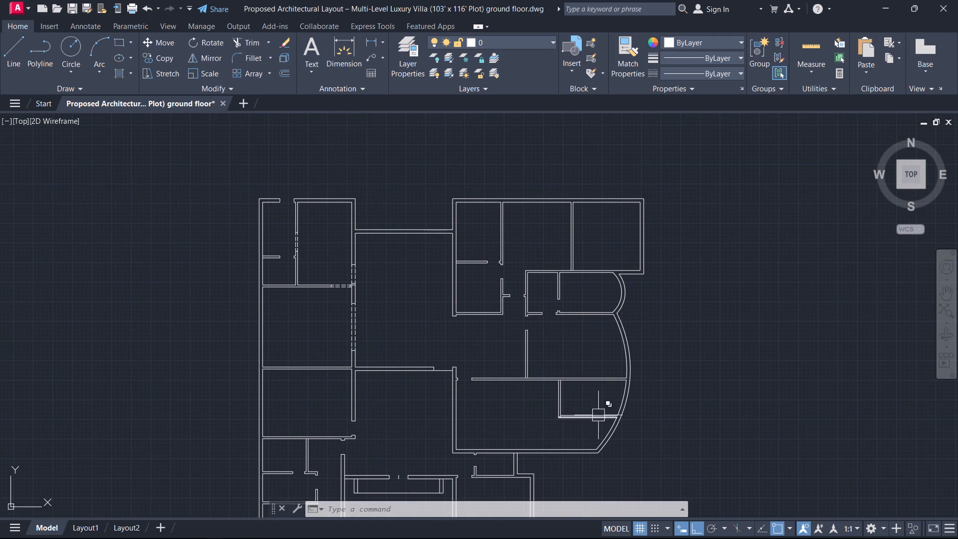
pyautogui.scroll(1, 605, 411)
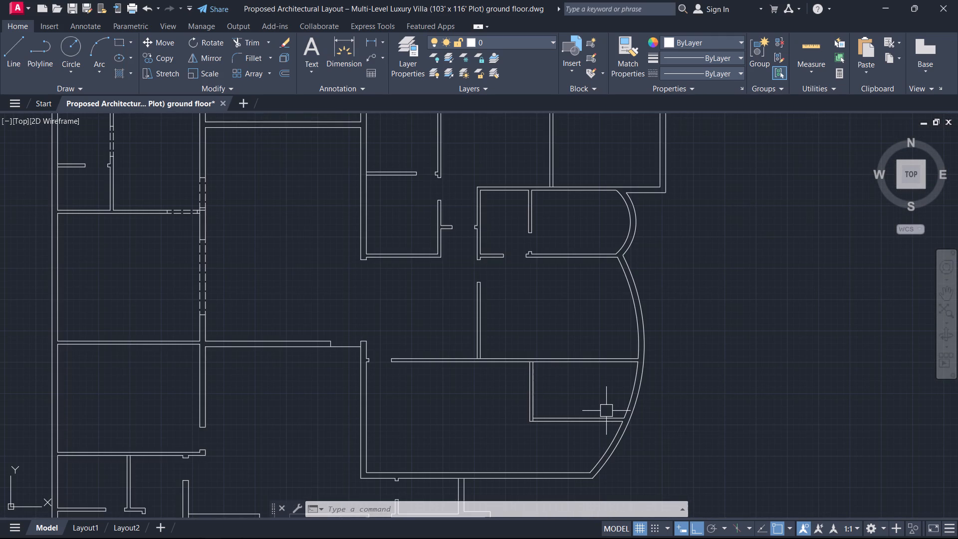
pyautogui.scroll(1, 599, 416)
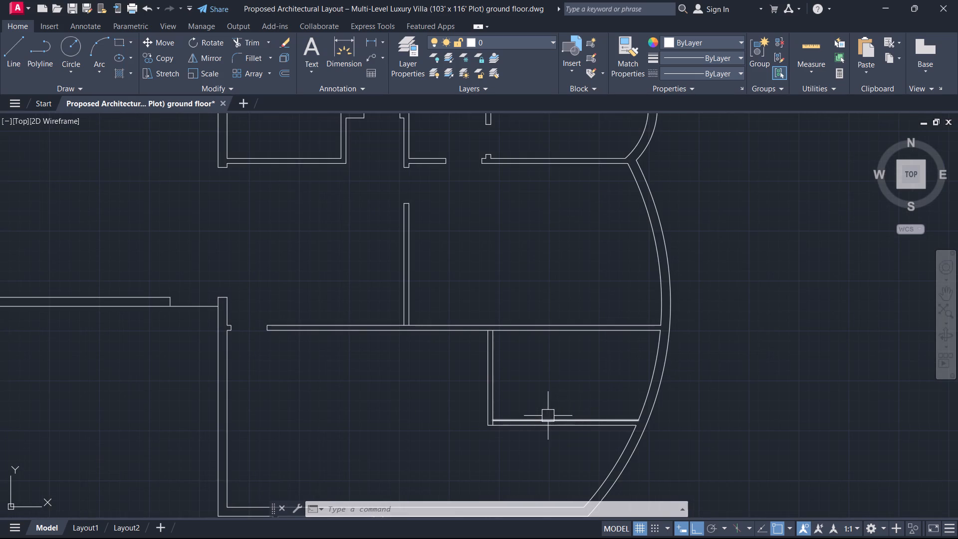
pyautogui.write('o 4')
pyautogui.press('Return')
pyautogui.scroll(1, 523, 402)
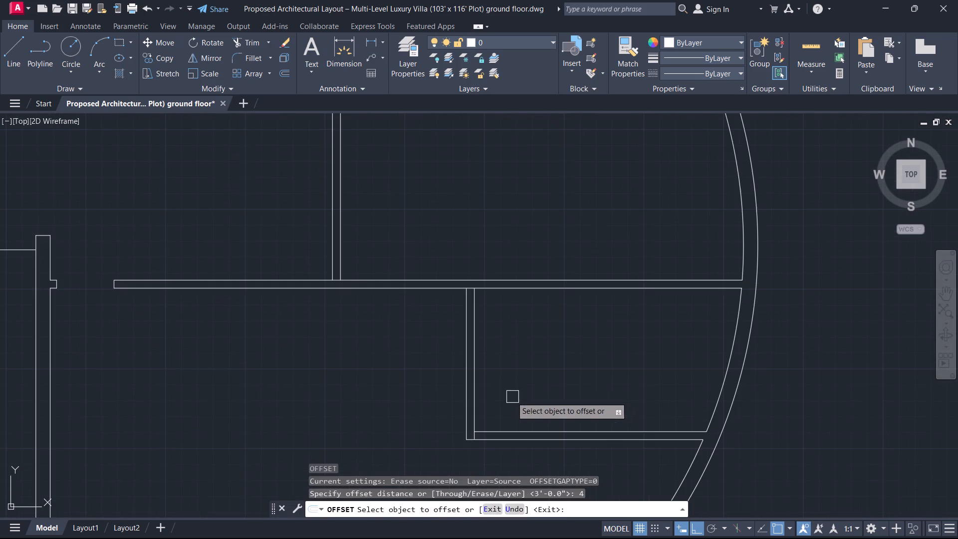
pyautogui.click(475, 399)
pyautogui.click(495, 407)
pyautogui.press('Escape')
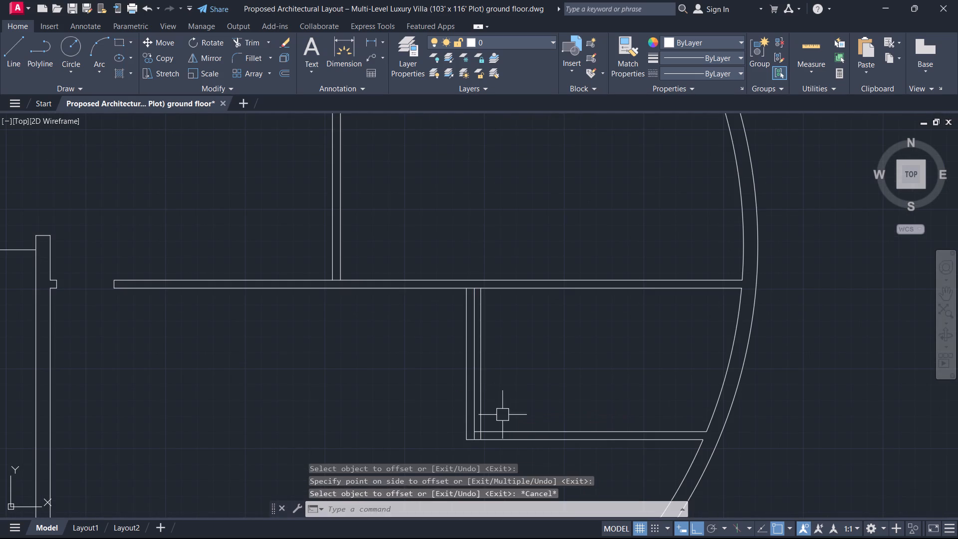
# Trim the offset line above the small room's bottom wall so that only the door jamb within the wall's thickness remains.
pyautogui.scroll(-3, 503, 415)
pyautogui.moveTo(504, 415); pyautogui.dragTo(507, 423, button='middle')
pyautogui.scroll(3, 507, 423)
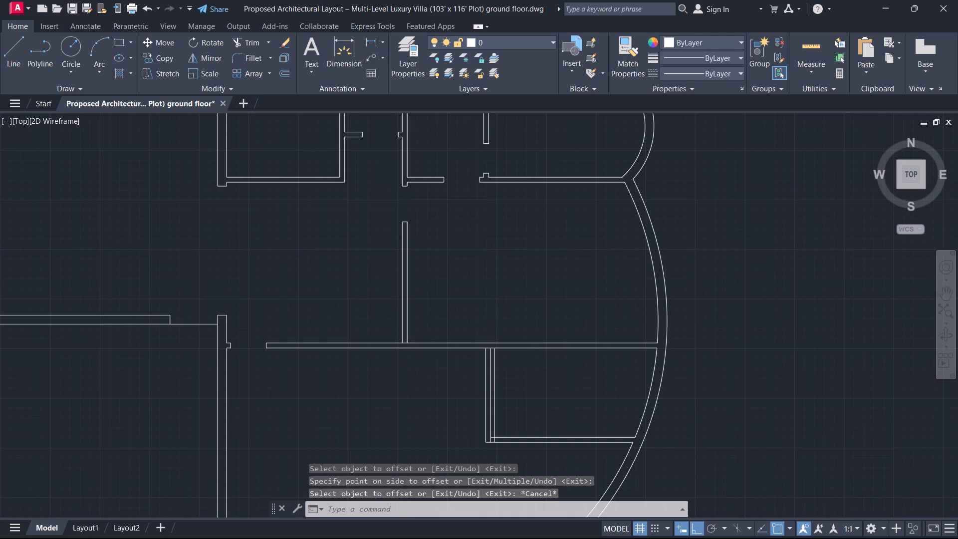
pyautogui.write('tr')
pyautogui.press('space')
pyautogui.scroll(2, 500, 418)
pyautogui.click(468, 420)
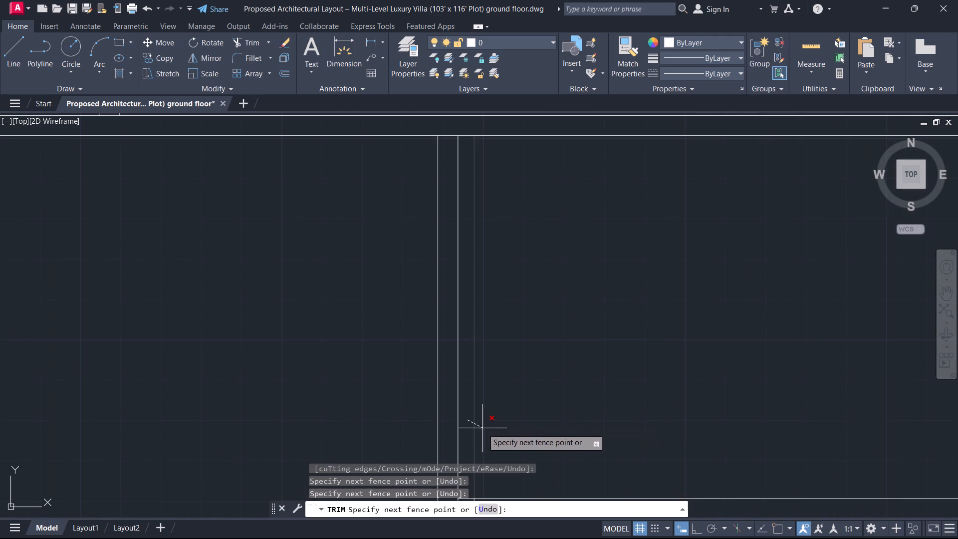
pyautogui.click(483, 428)
pyautogui.scroll(-4, 502, 441)
pyautogui.moveTo(503, 440); pyautogui.dragTo(492, 360, button='middle')
pyautogui.press('Escape')
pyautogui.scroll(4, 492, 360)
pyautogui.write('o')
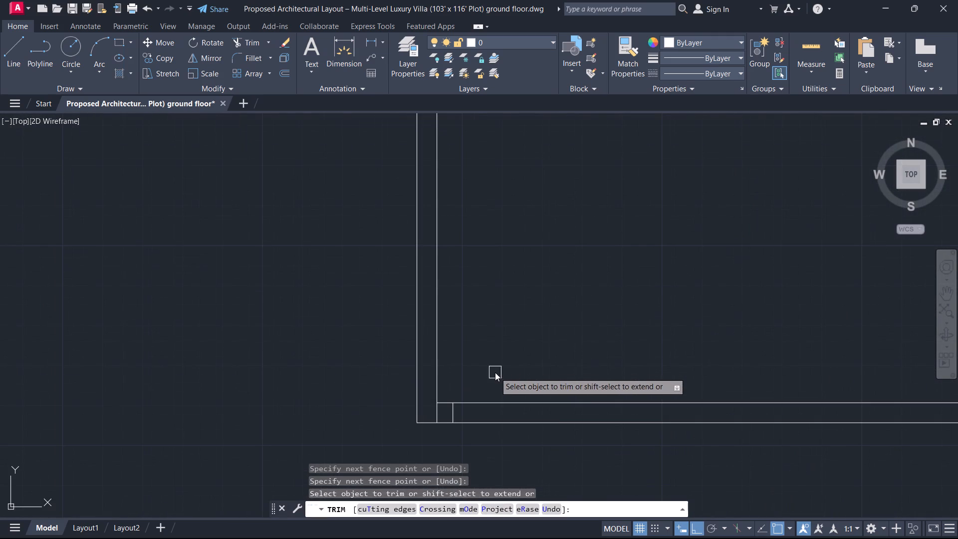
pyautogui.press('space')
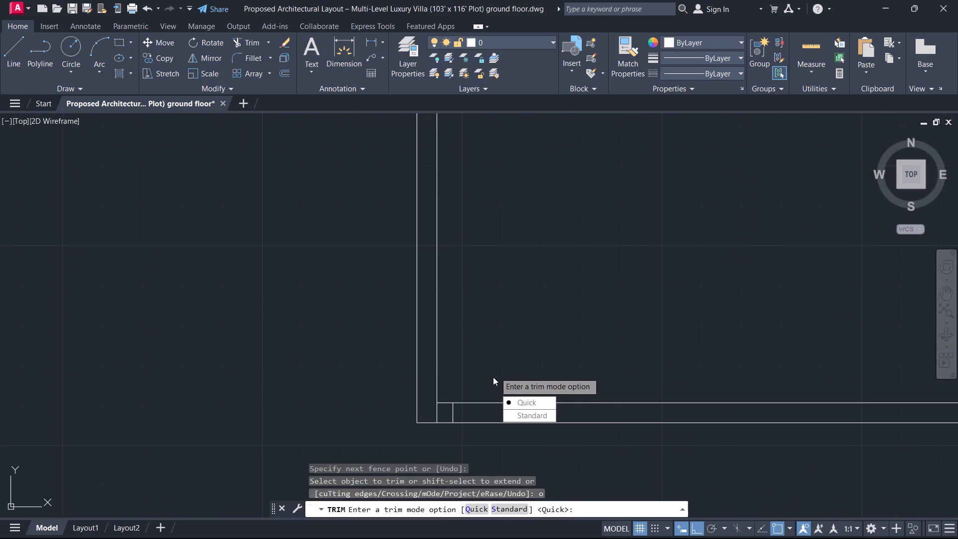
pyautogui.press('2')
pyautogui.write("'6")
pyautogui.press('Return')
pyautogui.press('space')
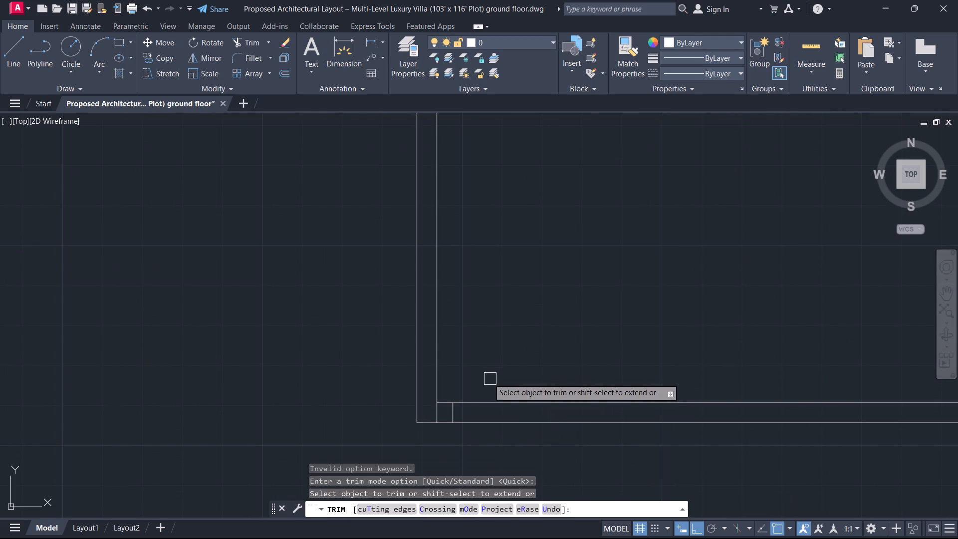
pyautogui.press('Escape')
# Offset the jamb line in the small room's bottom wall 2'6" rightward to set the door opening's width.
pyautogui.write("o 2'6")
pyautogui.press('Return')
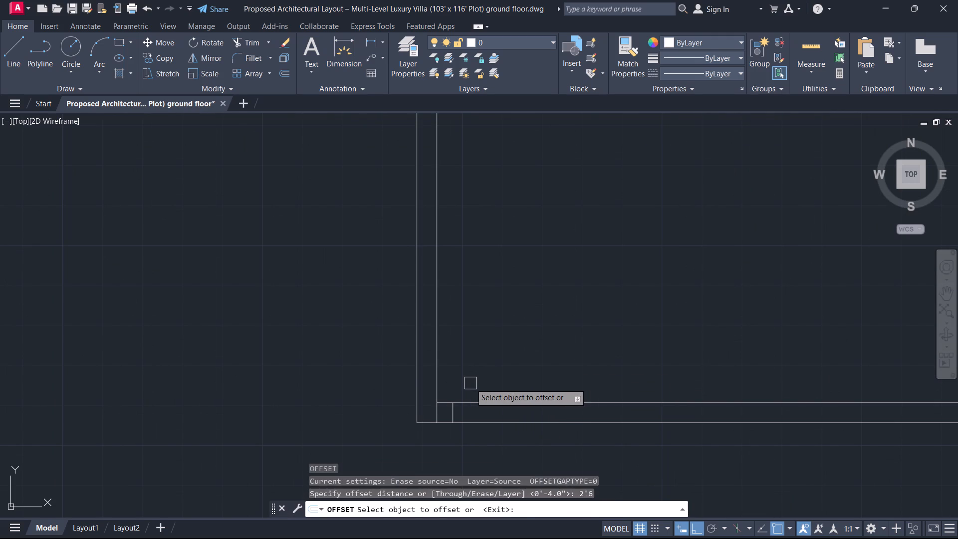
pyautogui.scroll(2, 446, 419)
pyautogui.click(460, 410)
pyautogui.click(512, 404)
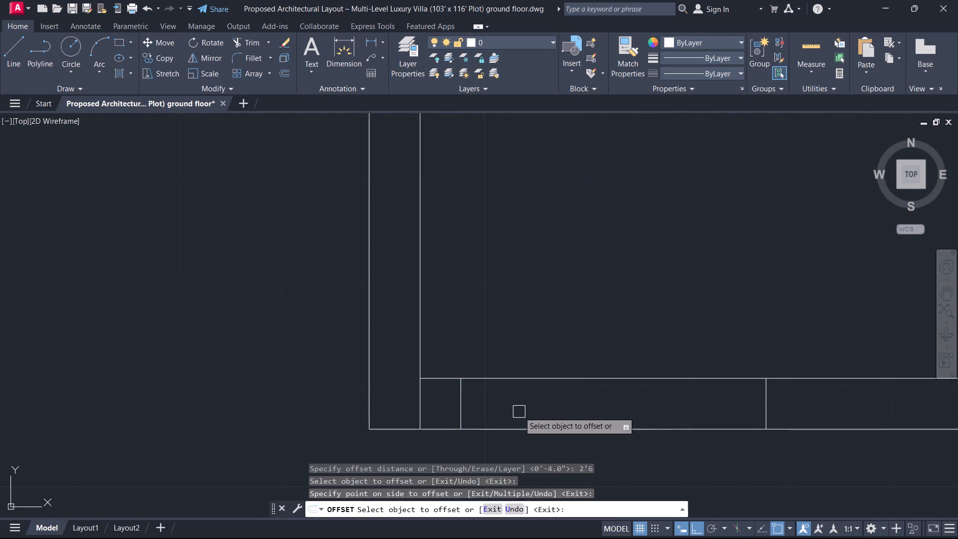
# Trim the bottom wall's lines between the jambs to cut the 2'6" opening, and trim the leftover partition-face segment at the wall corner.
pyautogui.press('Escape')
pyautogui.write('tr')
pyautogui.press('space')
pyautogui.click(569, 449)
pyautogui.click(584, 294)
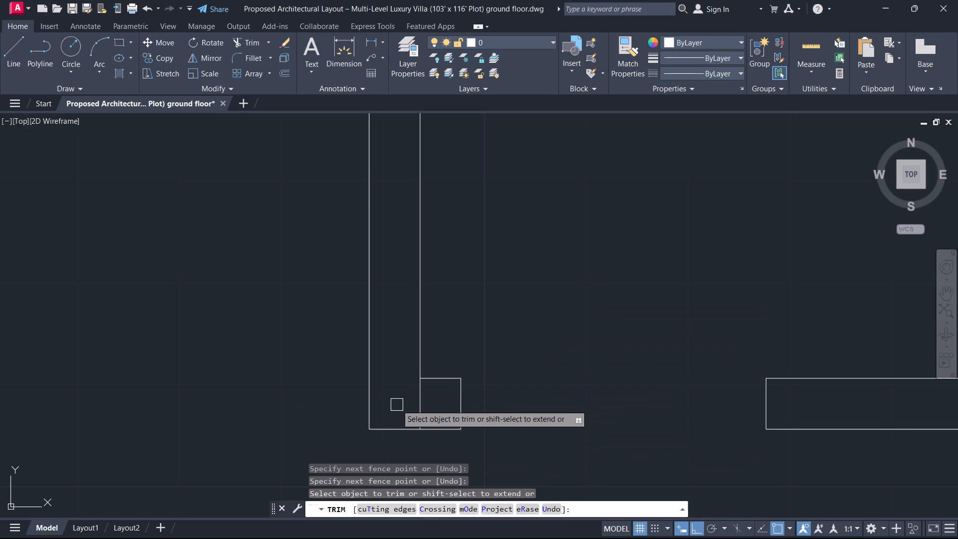
pyautogui.click(414, 402)
pyautogui.click(433, 402)
pyautogui.press('Escape')
pyautogui.scroll(-6, 440, 402)
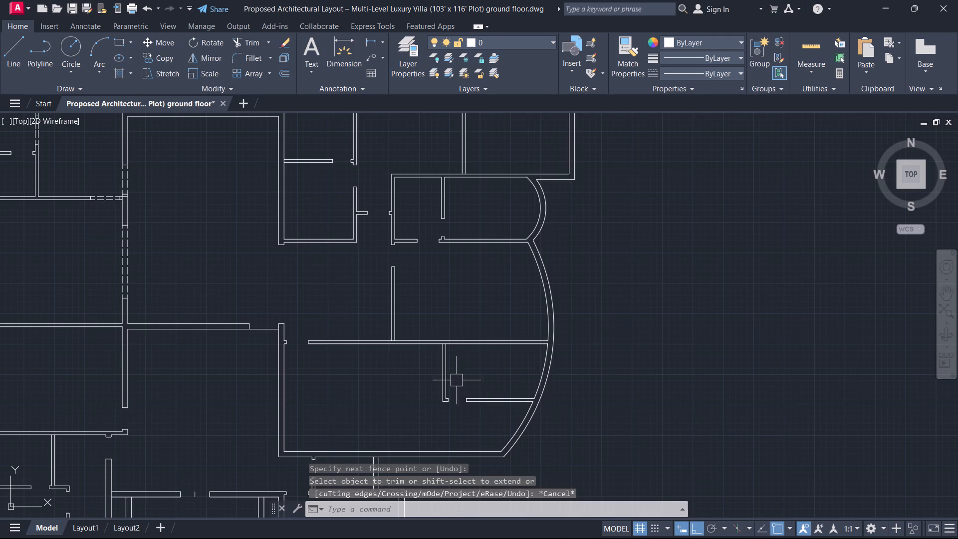
pyautogui.moveTo(261, 387); pyautogui.dragTo(534, 367, button='middle')
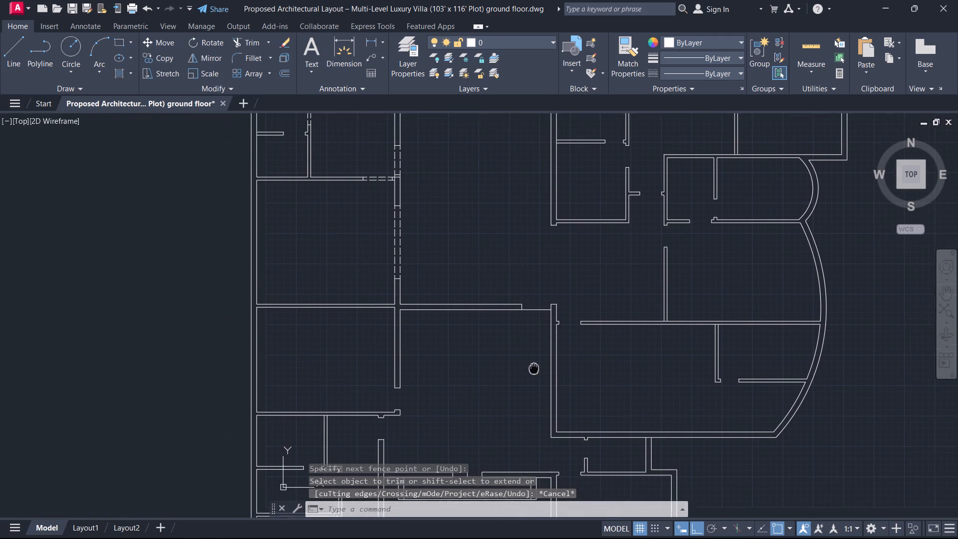
# Look over the ground-floor plan's walls and door openings, from the upper rooms down to the lower rooms.
pyautogui.moveTo(534, 367); pyautogui.dragTo(539, 364, button='middle')
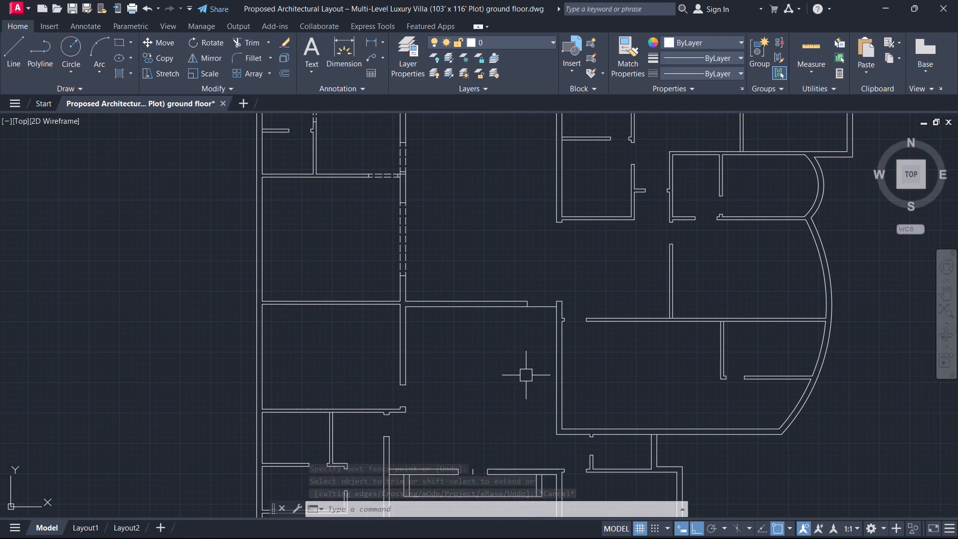
pyautogui.scroll(-2, 524, 377)
pyautogui.scroll(3, 545, 316)
pyautogui.scroll(-1, 536, 312)
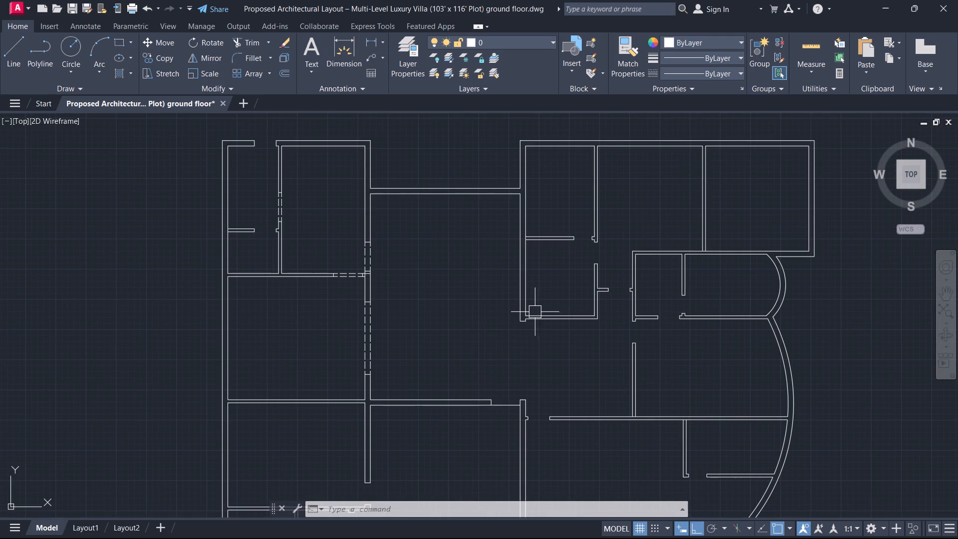
pyautogui.moveTo(328, 308); pyautogui.dragTo(512, 312, button='middle')
pyautogui.scroll(-3, 490, 314)
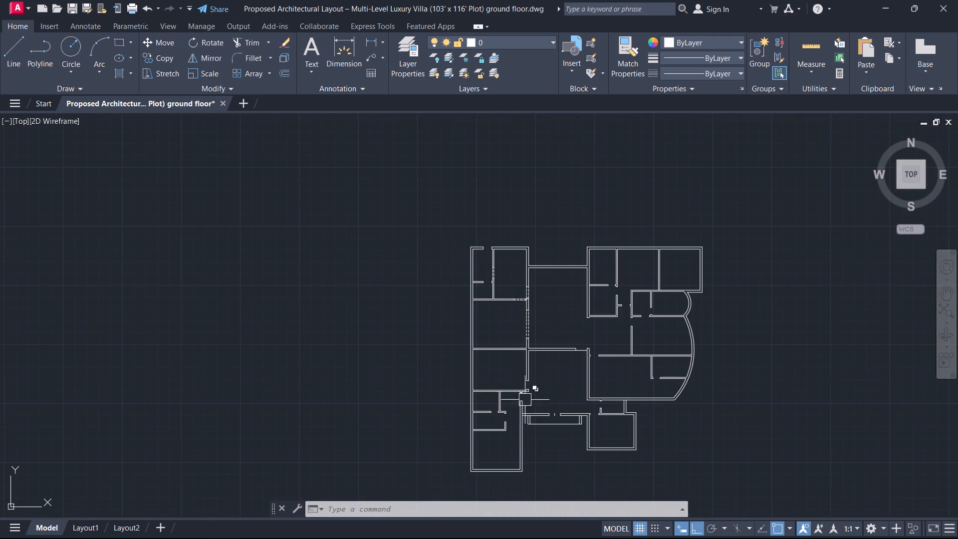
pyautogui.scroll(2, 614, 457)
pyautogui.moveTo(615, 457); pyautogui.dragTo(627, 333, button='middle')
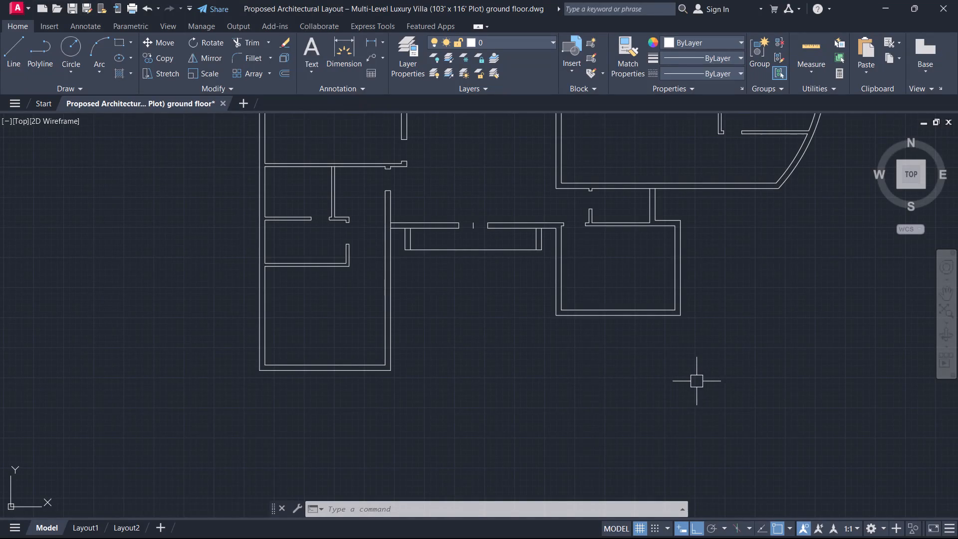
# Draw a 25' by 25' rectangle in the empty area to the right of the villa's curved wall.
pyautogui.press('r')
pyautogui.write('ec')
pyautogui.press('space')
pyautogui.scroll(-2, 677, 345)
pyautogui.moveTo(677, 345); pyautogui.dragTo(554, 361, button='middle')
pyautogui.scroll(3, 581, 343)
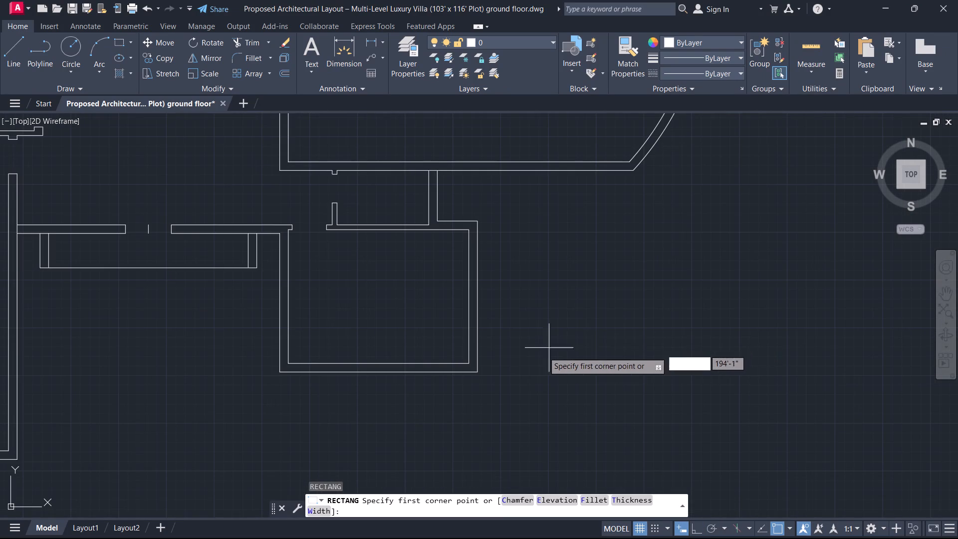
pyautogui.scroll(-1, 599, 266)
pyautogui.moveTo(599, 266); pyautogui.dragTo(487, 339, button='middle')
pyautogui.click(561, 252)
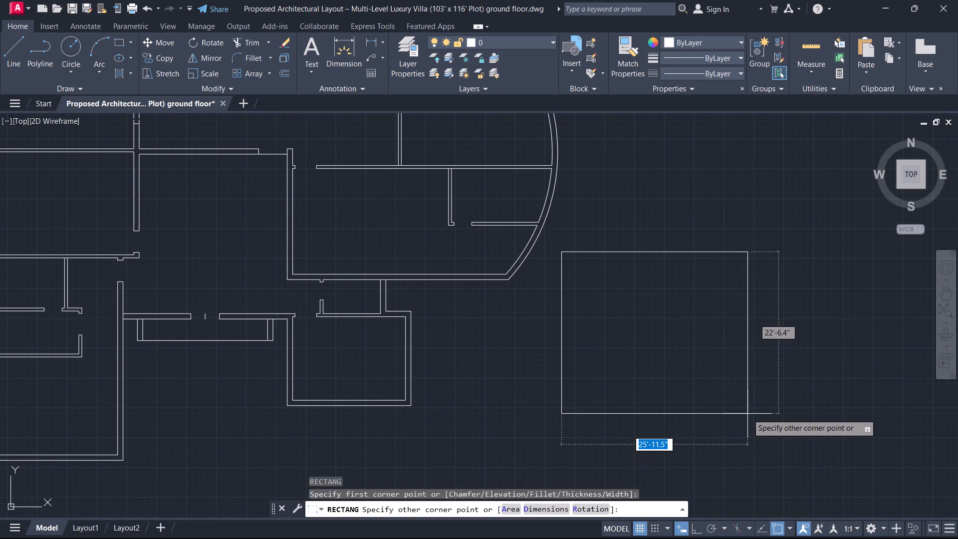
pyautogui.write("25'")
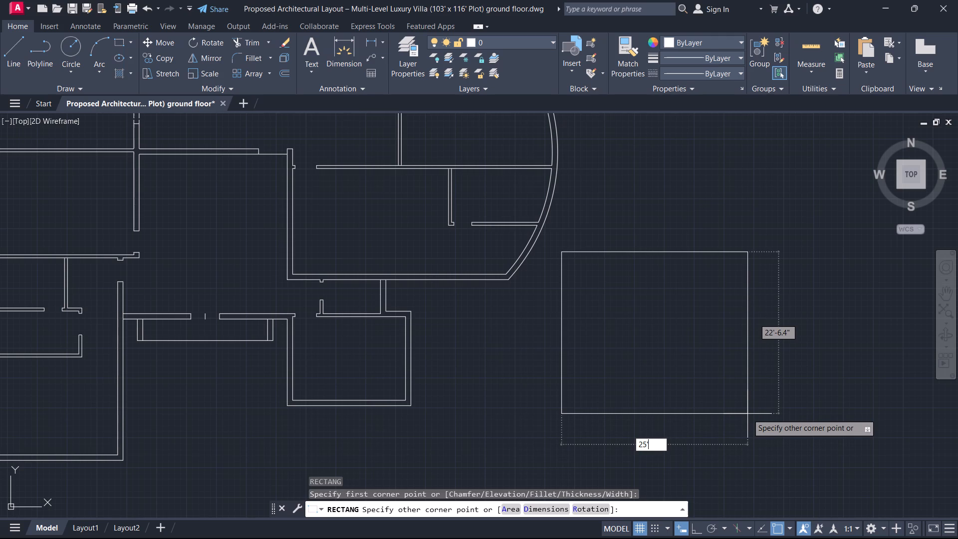
pyautogui.write(',.')
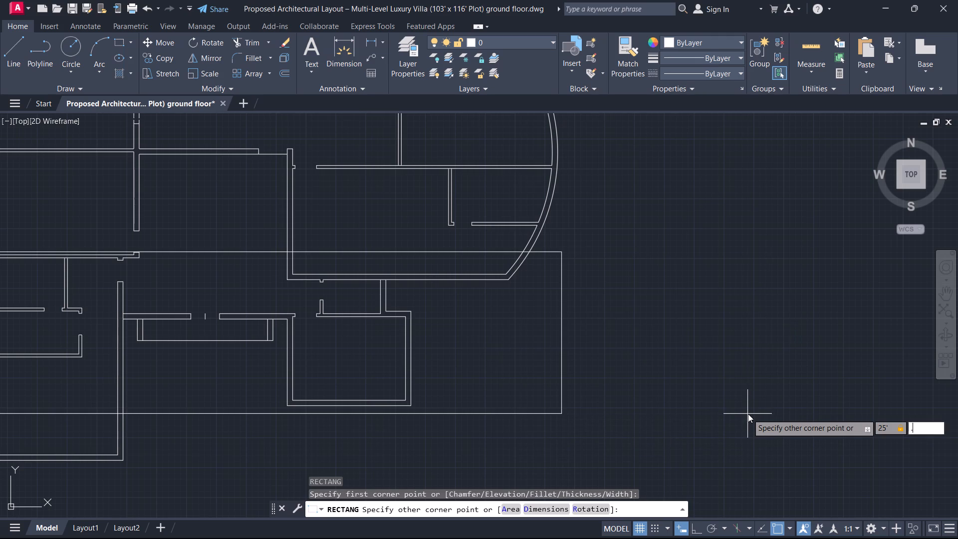
pyautogui.press('BackSpace')
pyautogui.write("25'")
pyautogui.press('Return')
# Move the 25' square straight down by 25', from its upper-left corner to its lower-left corner.
pyautogui.click(680, 251)
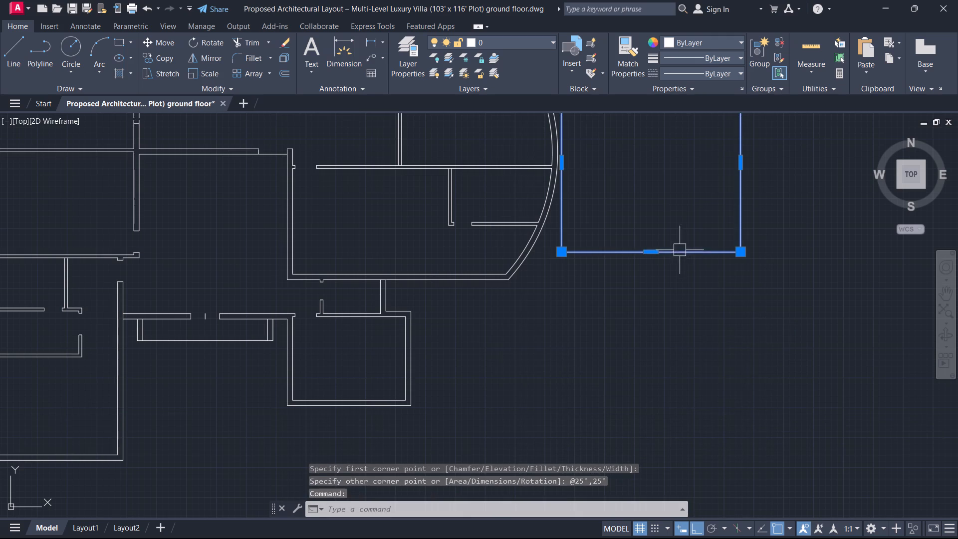
pyautogui.moveTo(620, 256); pyautogui.dragTo(652, 326, button='middle')
pyautogui.press('m')
pyautogui.press('space')
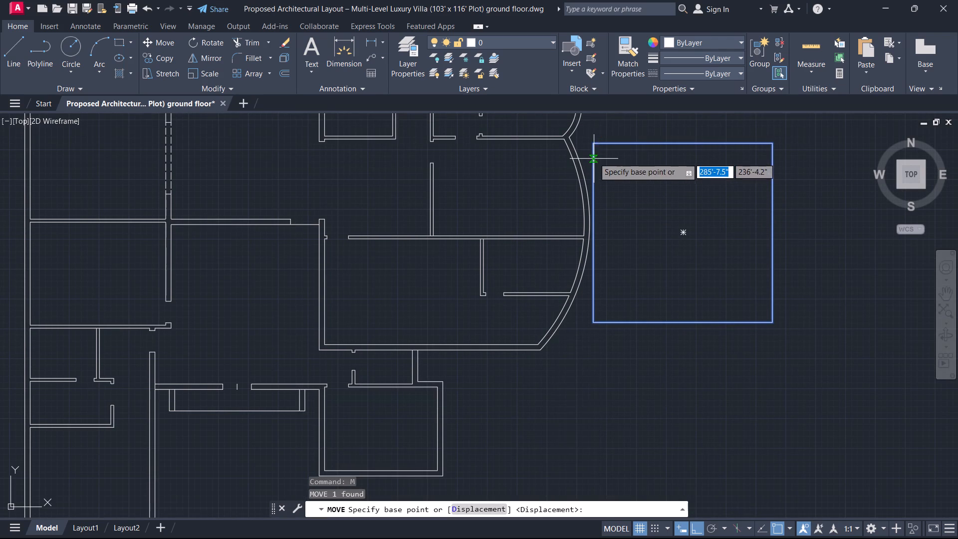
pyautogui.click(593, 145)
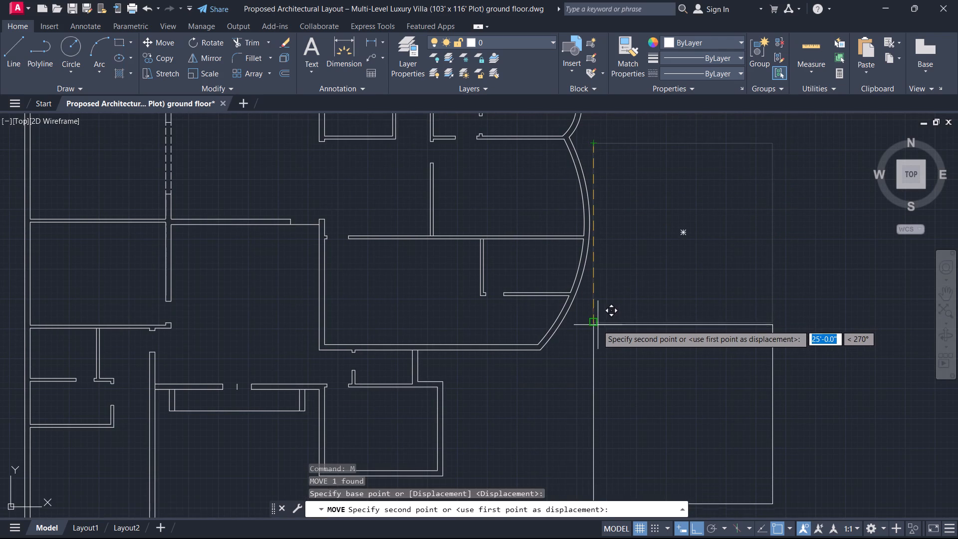
pyautogui.click(597, 325)
pyautogui.press('Escape')
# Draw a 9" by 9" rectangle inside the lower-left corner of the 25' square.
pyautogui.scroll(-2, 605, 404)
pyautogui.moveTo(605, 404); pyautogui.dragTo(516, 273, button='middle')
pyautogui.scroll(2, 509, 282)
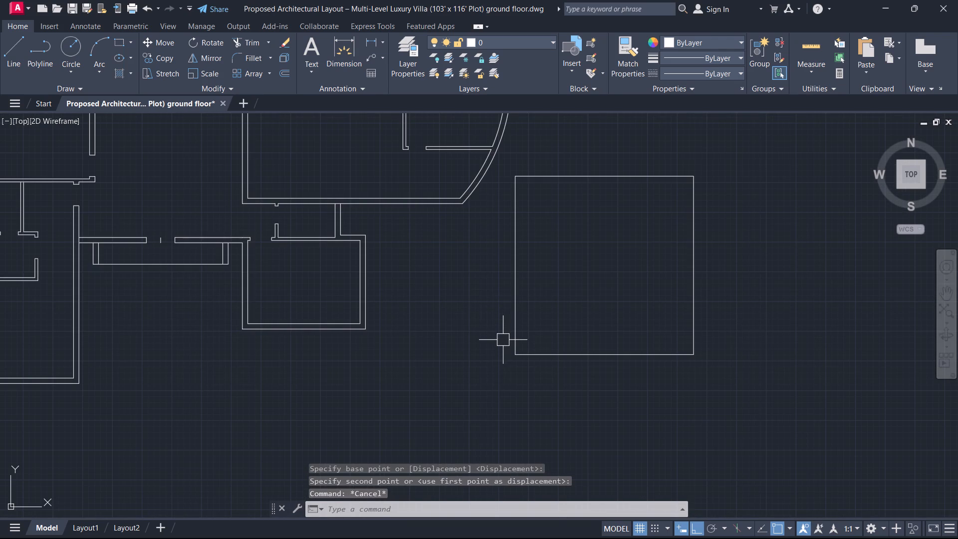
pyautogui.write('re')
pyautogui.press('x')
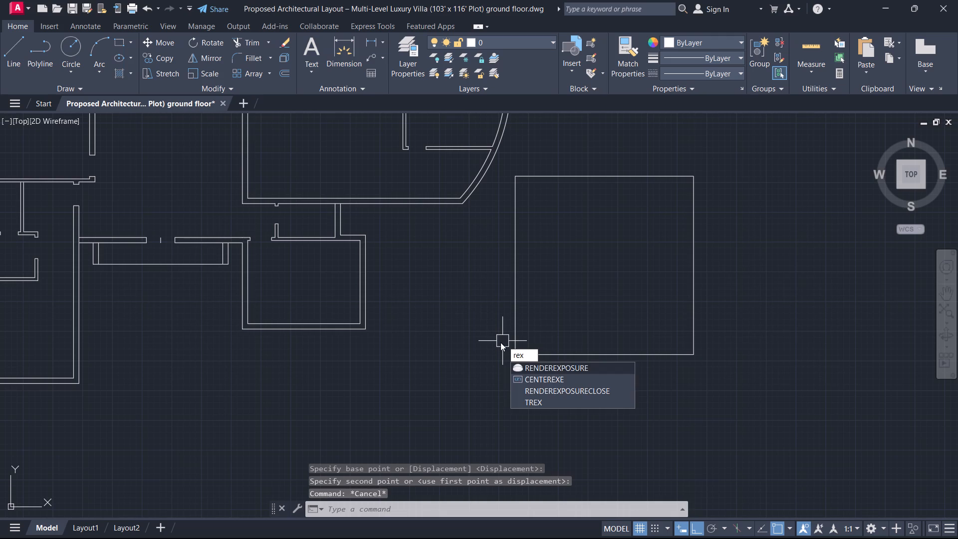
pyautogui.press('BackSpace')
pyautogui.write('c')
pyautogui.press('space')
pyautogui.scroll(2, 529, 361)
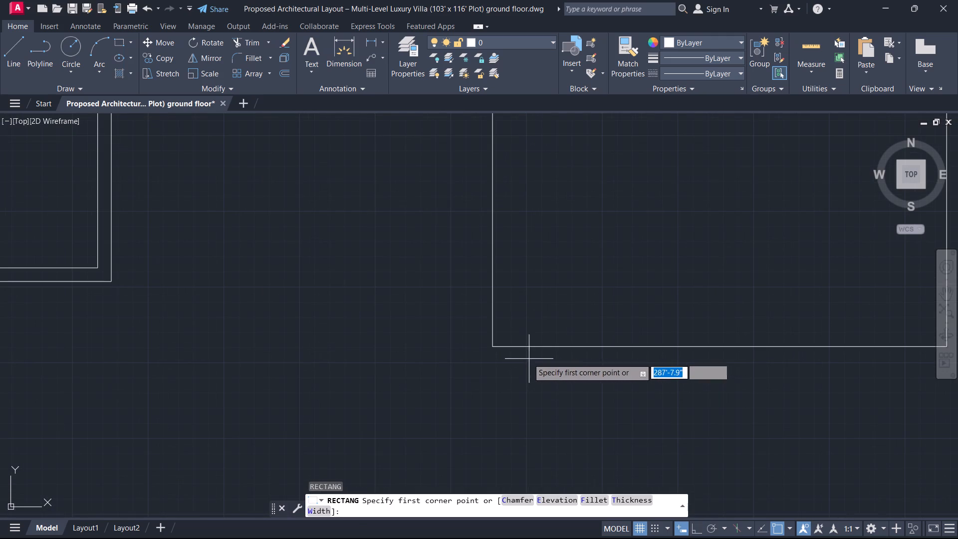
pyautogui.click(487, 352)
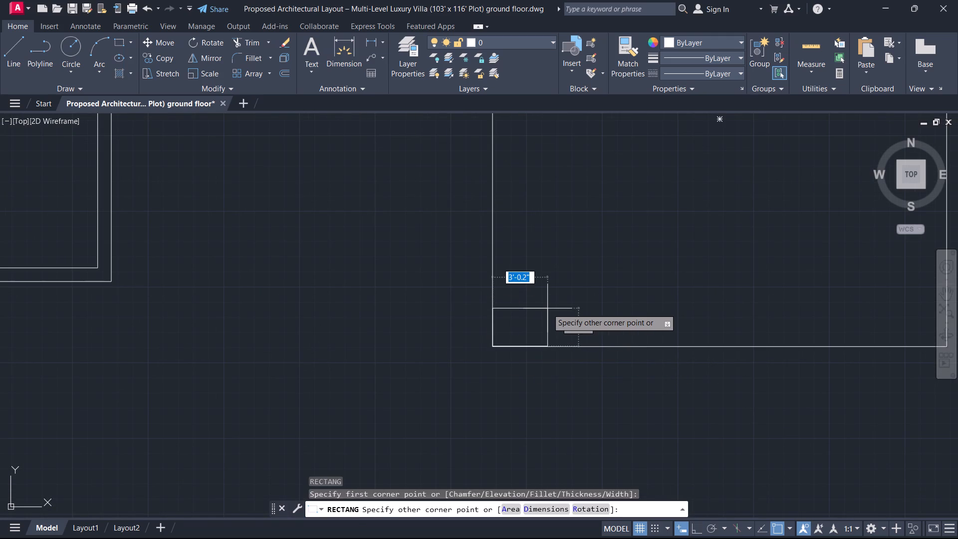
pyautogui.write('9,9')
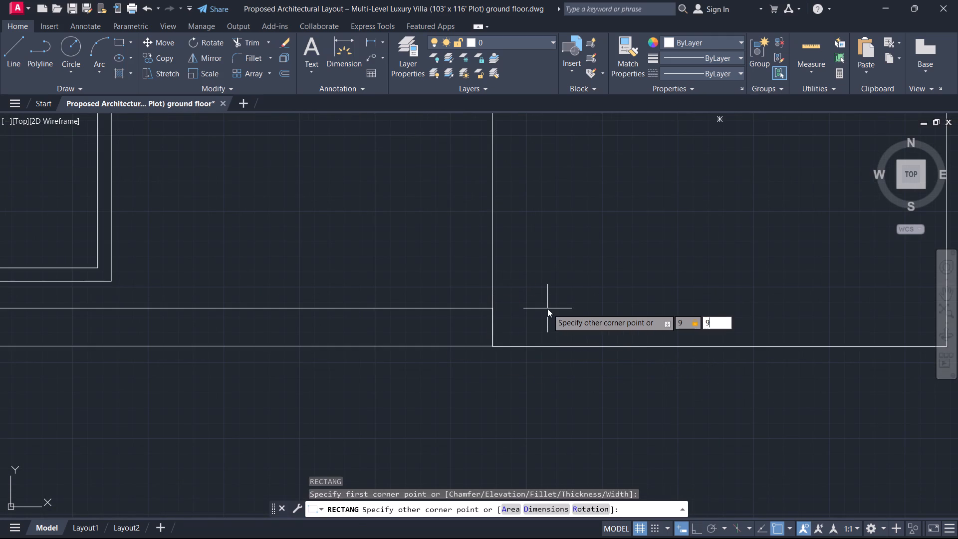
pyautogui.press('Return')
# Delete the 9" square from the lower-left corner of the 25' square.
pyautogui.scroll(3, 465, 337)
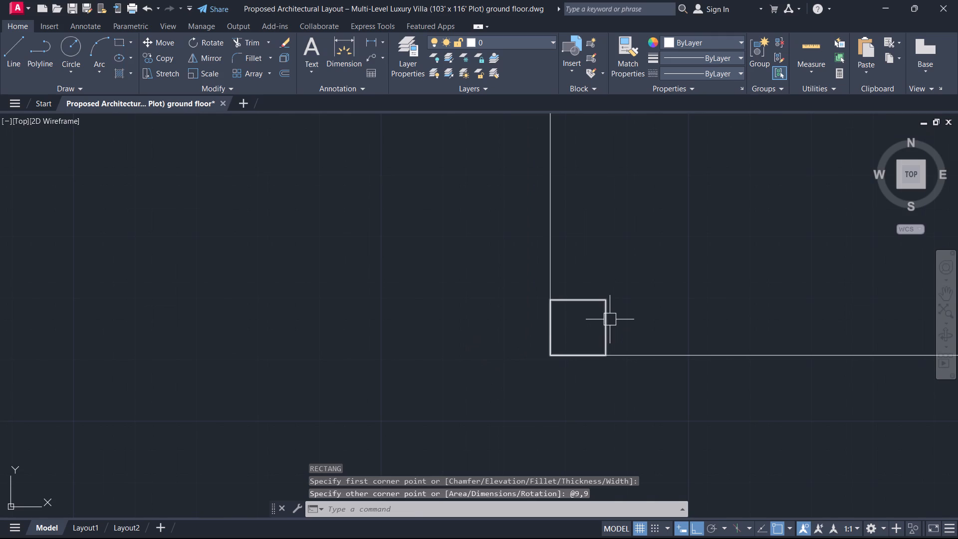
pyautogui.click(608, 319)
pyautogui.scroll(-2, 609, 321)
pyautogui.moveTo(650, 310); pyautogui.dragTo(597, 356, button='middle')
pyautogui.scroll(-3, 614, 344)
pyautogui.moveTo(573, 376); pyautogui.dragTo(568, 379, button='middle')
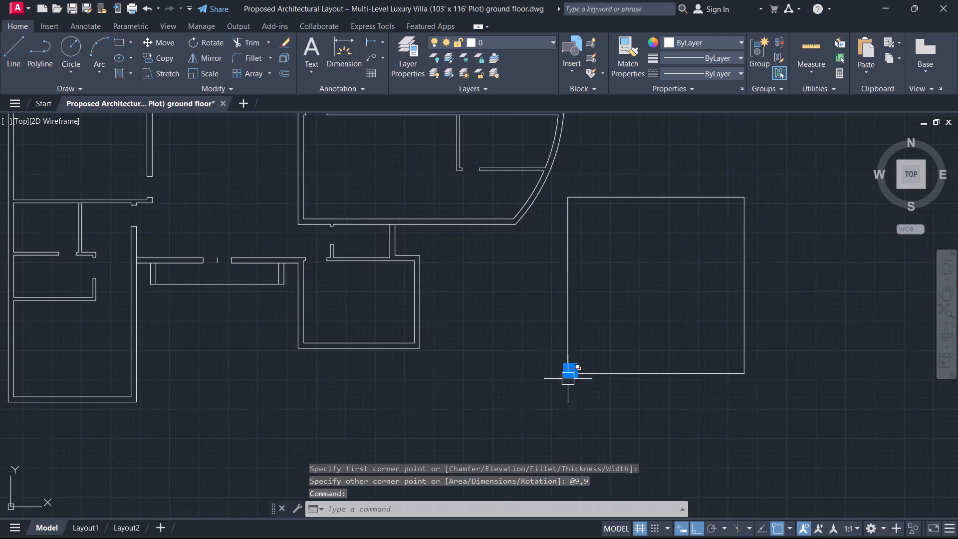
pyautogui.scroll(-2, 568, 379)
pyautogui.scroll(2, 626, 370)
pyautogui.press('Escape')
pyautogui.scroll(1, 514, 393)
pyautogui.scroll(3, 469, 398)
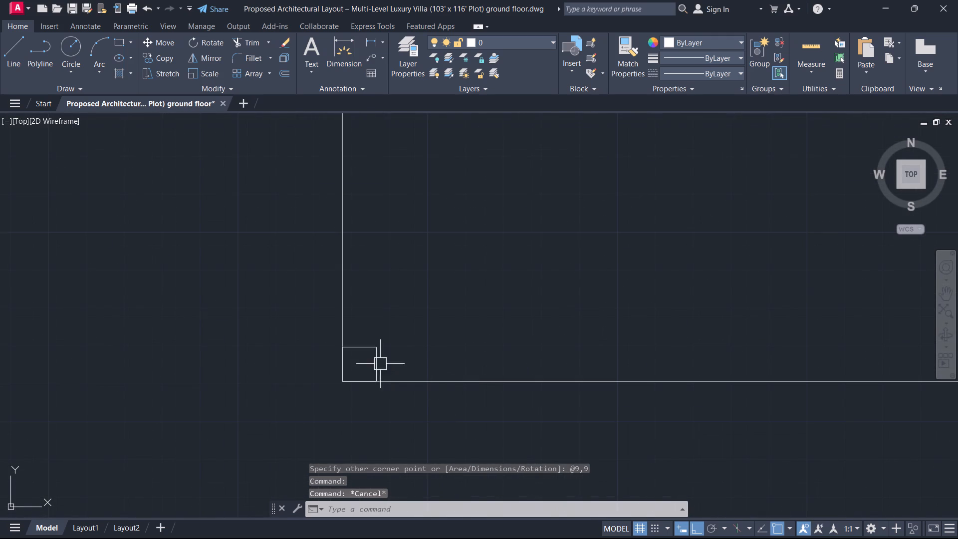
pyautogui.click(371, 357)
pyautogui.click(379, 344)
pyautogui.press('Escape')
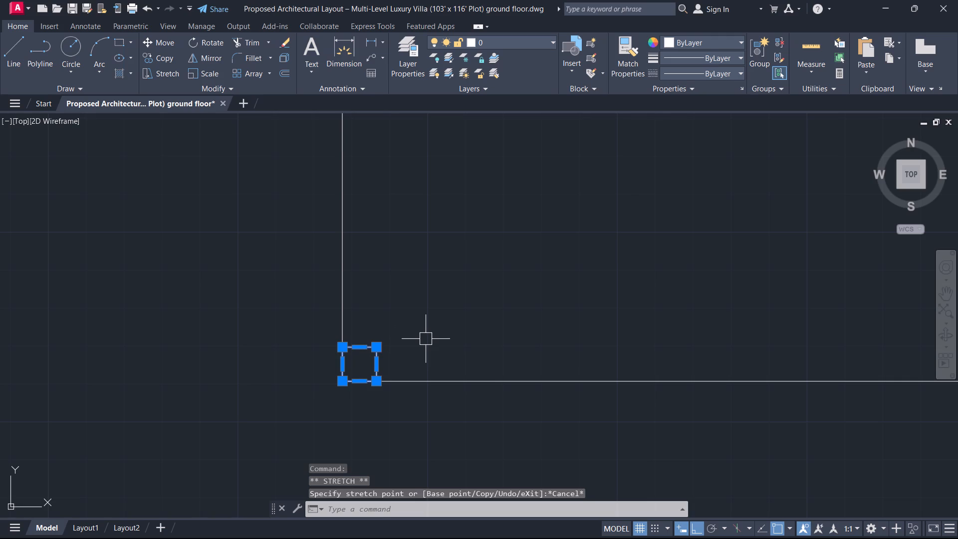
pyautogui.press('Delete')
# Draw a 1' by 1' rectangle inside the lower-left corner of the 25' square.
pyautogui.write('rec')
pyautogui.press('space')
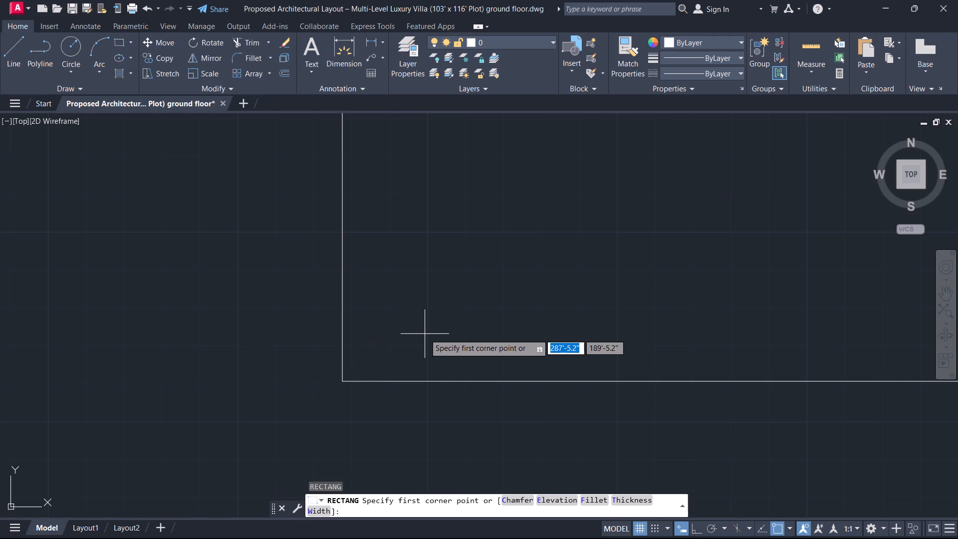
pyautogui.click(344, 384)
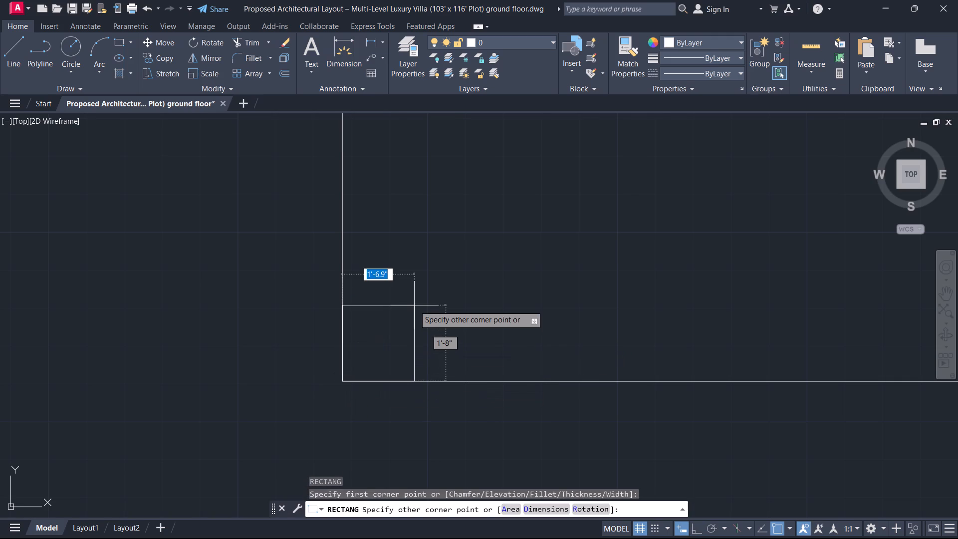
pyautogui.press('1')
pyautogui.press("'")
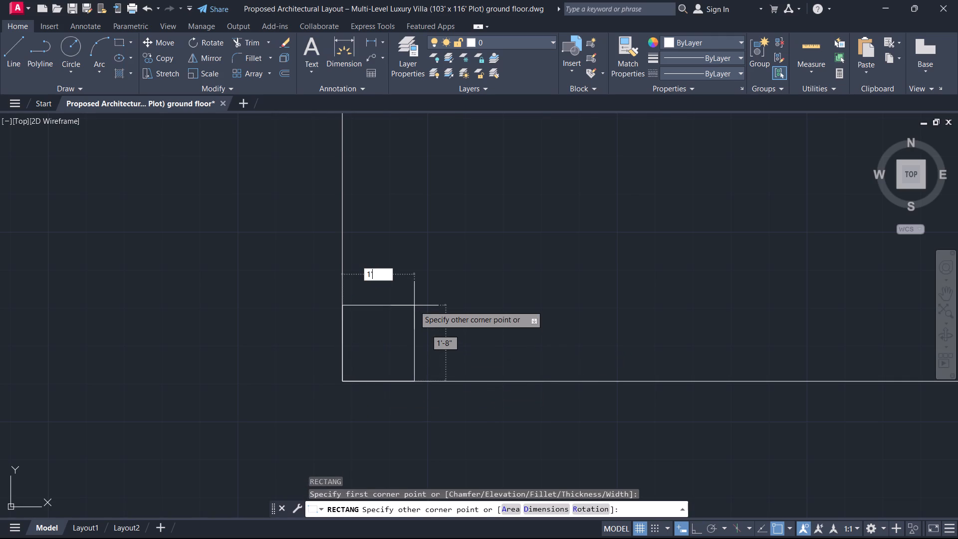
pyautogui.press(',')
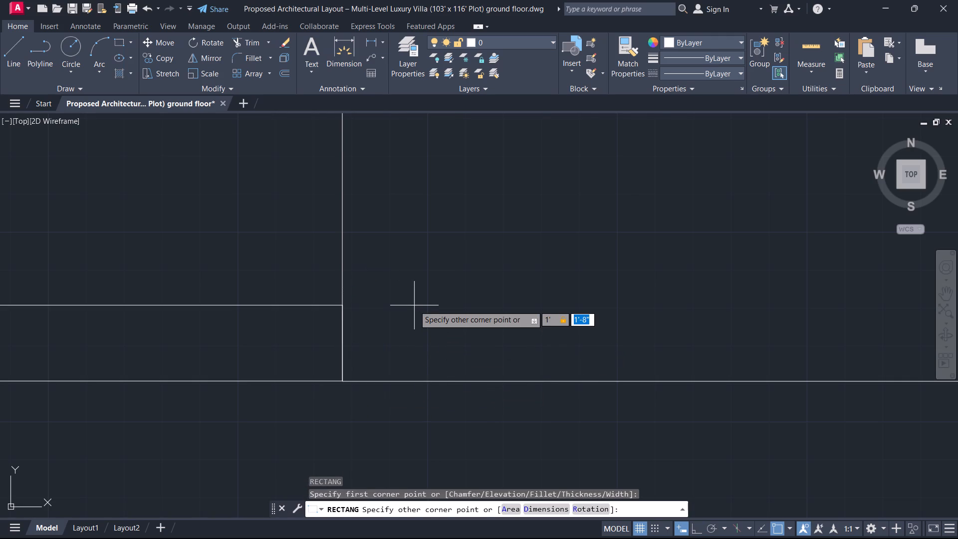
pyautogui.write("1'")
pyautogui.press('Return')
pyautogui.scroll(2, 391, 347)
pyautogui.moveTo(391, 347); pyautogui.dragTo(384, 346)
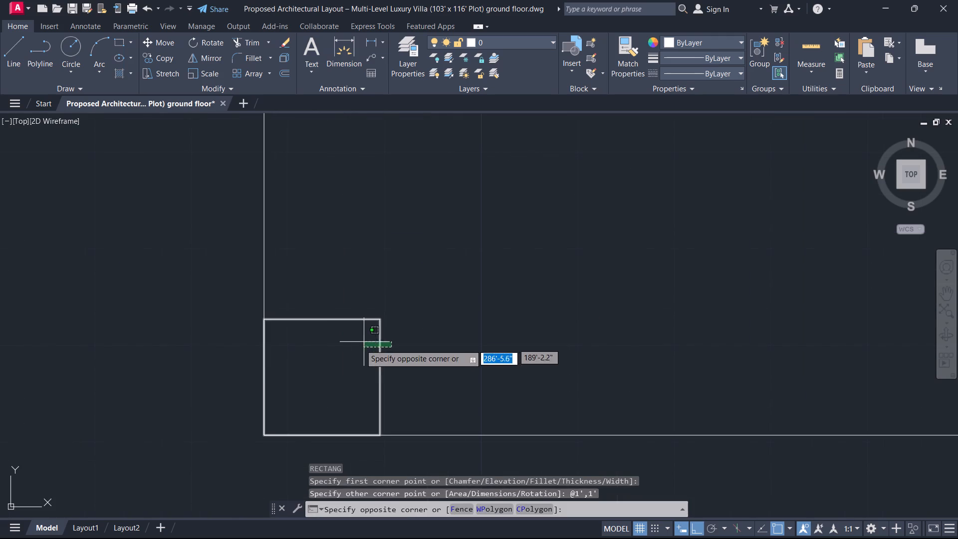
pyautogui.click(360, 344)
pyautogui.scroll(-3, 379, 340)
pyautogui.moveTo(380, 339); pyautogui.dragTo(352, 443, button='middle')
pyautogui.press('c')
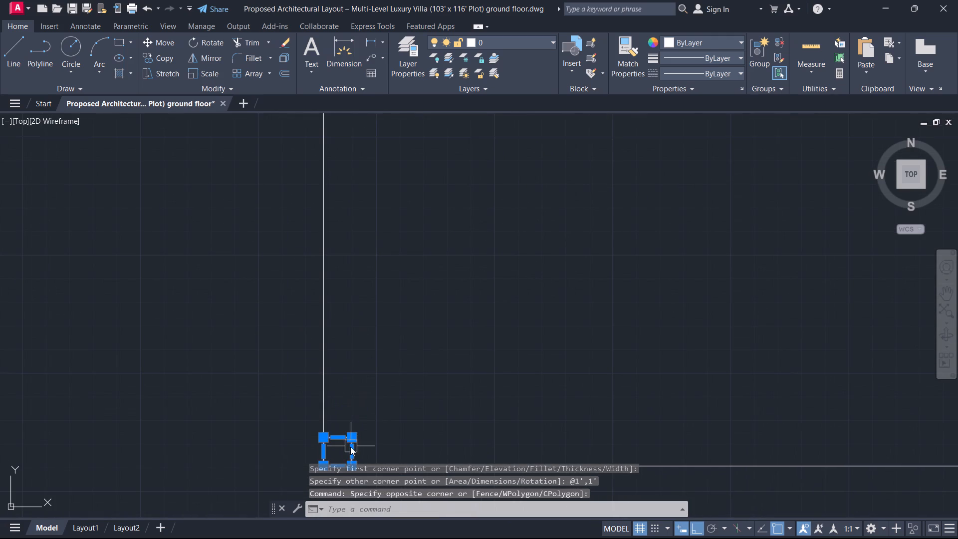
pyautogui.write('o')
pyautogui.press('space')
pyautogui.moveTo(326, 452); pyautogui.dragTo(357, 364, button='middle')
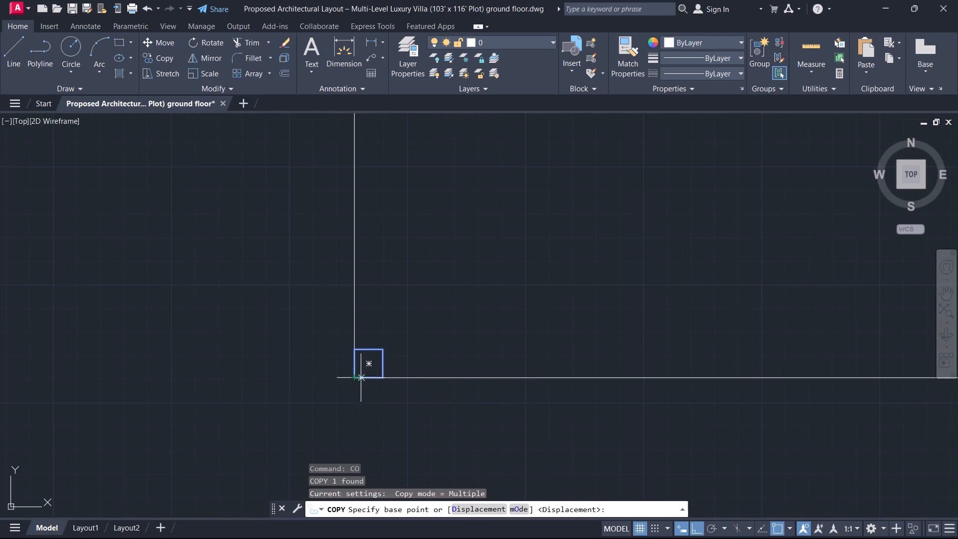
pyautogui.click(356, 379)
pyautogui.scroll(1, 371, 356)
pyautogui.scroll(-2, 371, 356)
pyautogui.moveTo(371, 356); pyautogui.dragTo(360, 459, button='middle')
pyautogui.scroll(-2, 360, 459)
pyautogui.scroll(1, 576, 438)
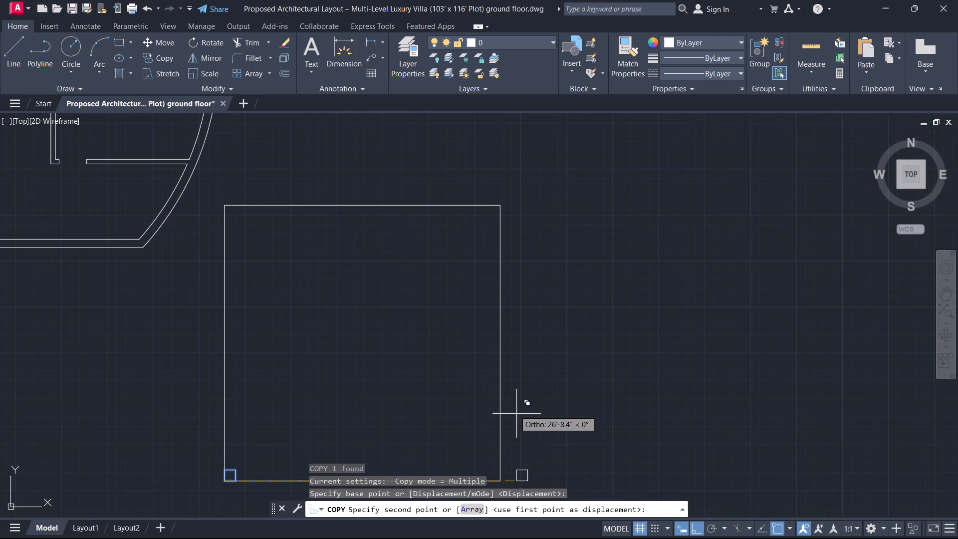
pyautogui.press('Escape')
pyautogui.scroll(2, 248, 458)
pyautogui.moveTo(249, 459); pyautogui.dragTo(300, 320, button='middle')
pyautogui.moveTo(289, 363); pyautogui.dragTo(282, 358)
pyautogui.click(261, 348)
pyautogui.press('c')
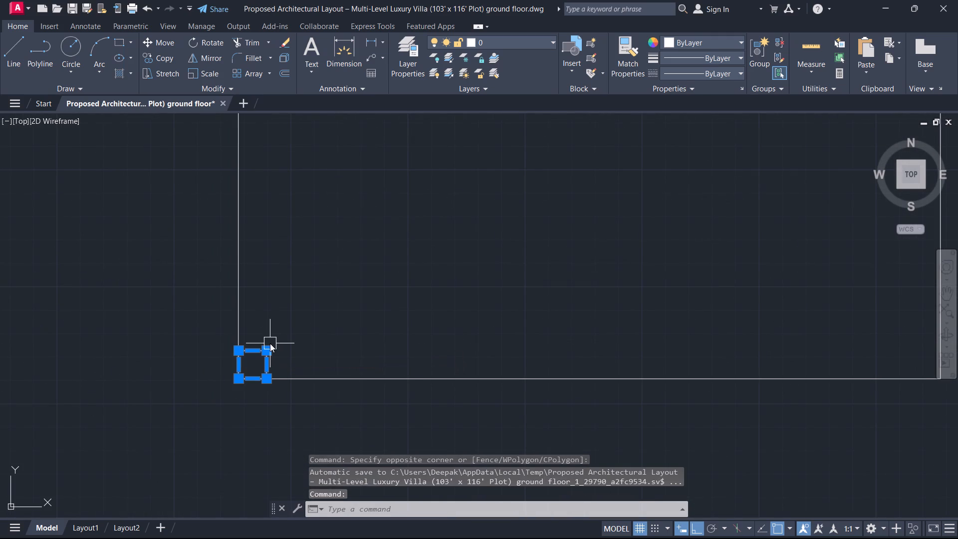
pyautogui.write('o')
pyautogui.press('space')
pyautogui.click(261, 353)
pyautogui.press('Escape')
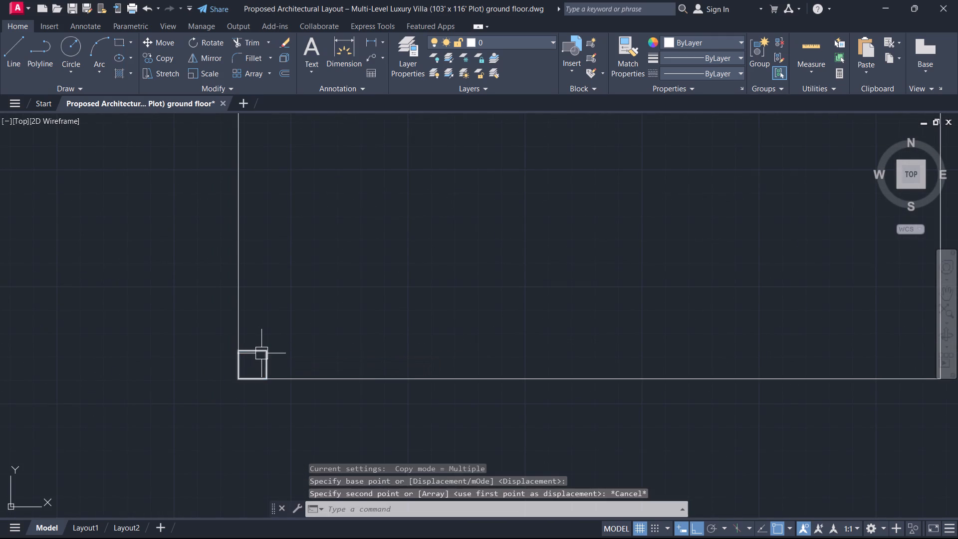
# Copy the 1' square straight up into the upper-left corner of the 25' square.
pyautogui.click(261, 353)
pyautogui.press('space')
pyautogui.press('space')
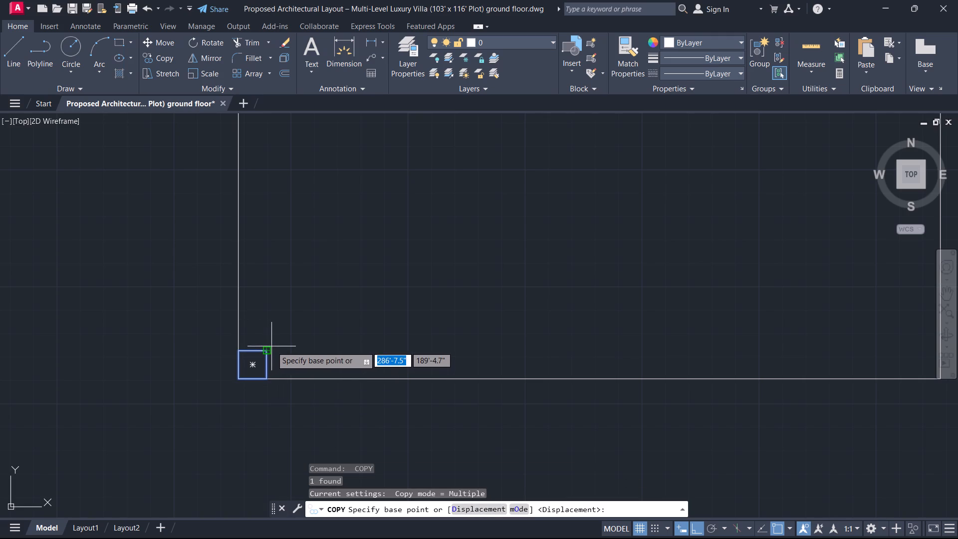
pyautogui.click(270, 347)
pyautogui.scroll(-3, 273, 294)
pyautogui.moveTo(273, 294); pyautogui.dragTo(303, 495, button='middle')
pyautogui.scroll(3, 289, 365)
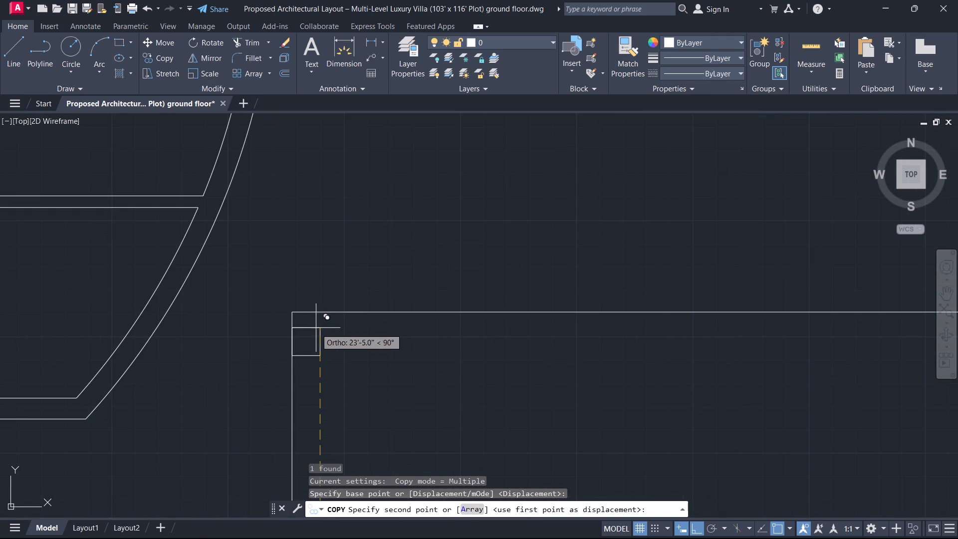
pyautogui.click(321, 310)
pyautogui.press('Escape')
# Copy the 1' square from the upper-left corner of the 25' square straight across into its upper-right corner.
pyautogui.click(319, 327)
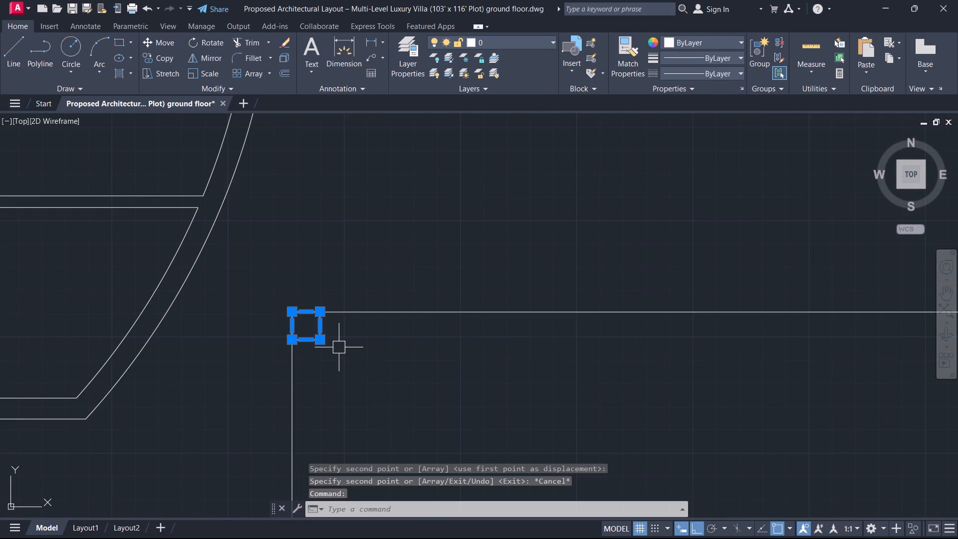
pyautogui.press('c')
pyautogui.write('o')
pyautogui.press('space')
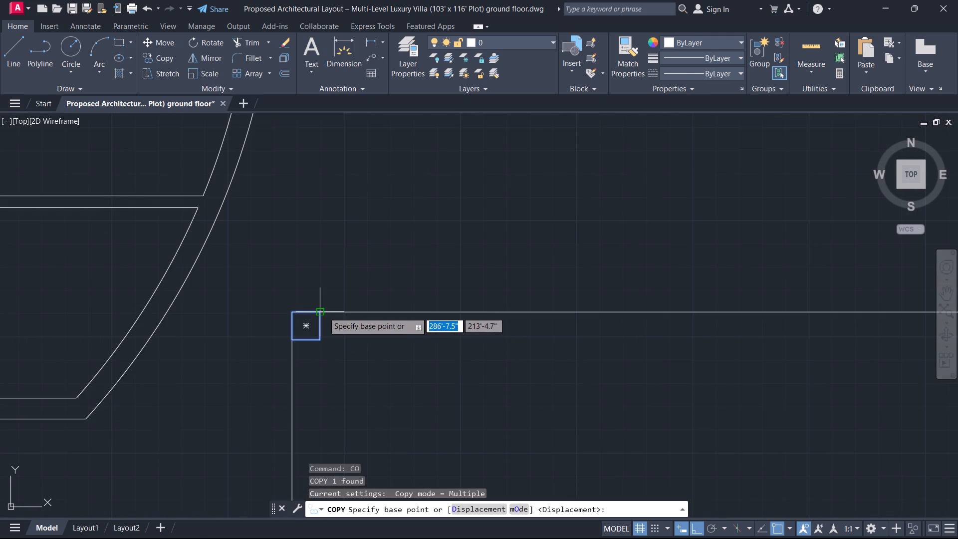
pyautogui.click(323, 311)
pyautogui.scroll(-2, 485, 335)
pyautogui.moveTo(485, 335); pyautogui.dragTo(39, 382, button='middle')
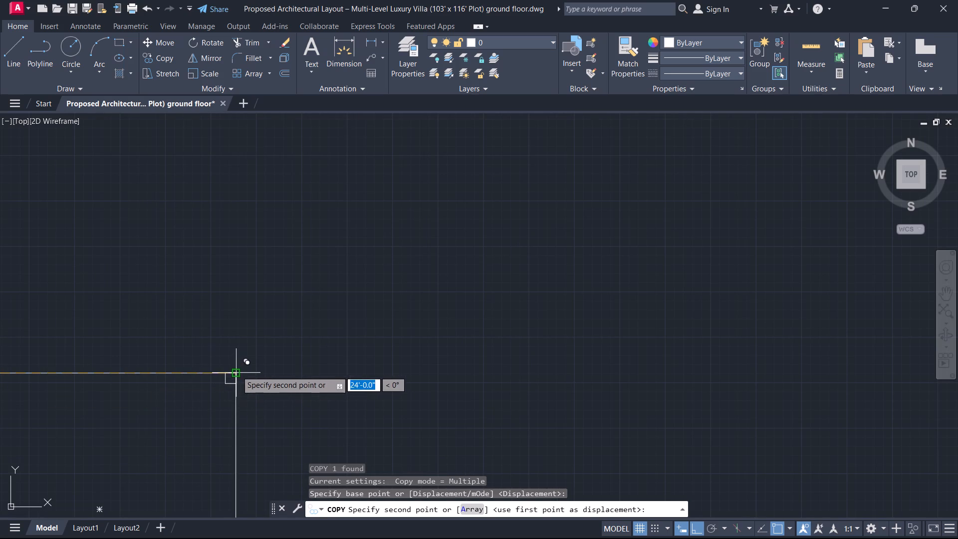
pyautogui.click(237, 371)
pyautogui.press('Escape')
# Copy the upper-right 1' square straight down into the lower-right corner of the 25' square.
pyautogui.middleClick(220, 384)
pyautogui.scroll(1, 220, 384)
pyautogui.click(223, 385)
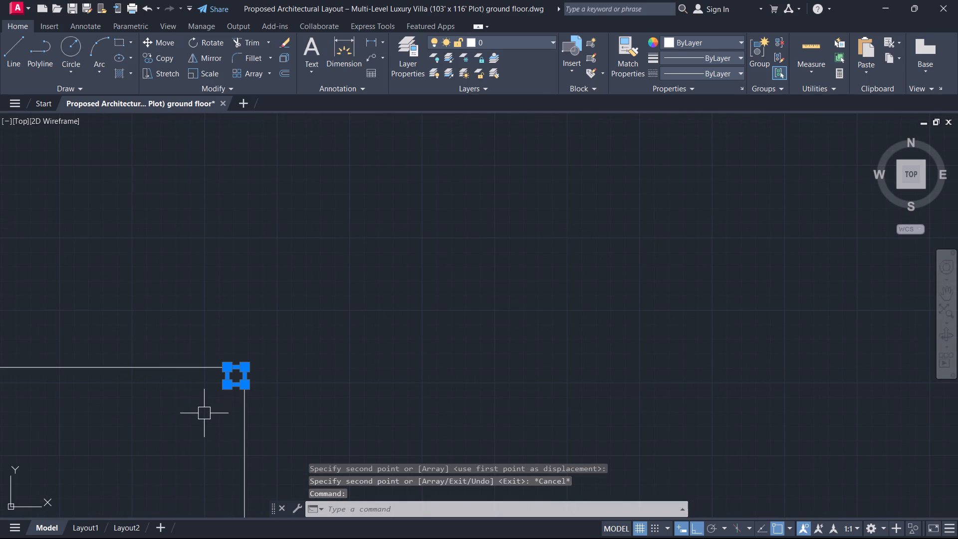
pyautogui.press('c')
pyautogui.write('o')
pyautogui.press('space')
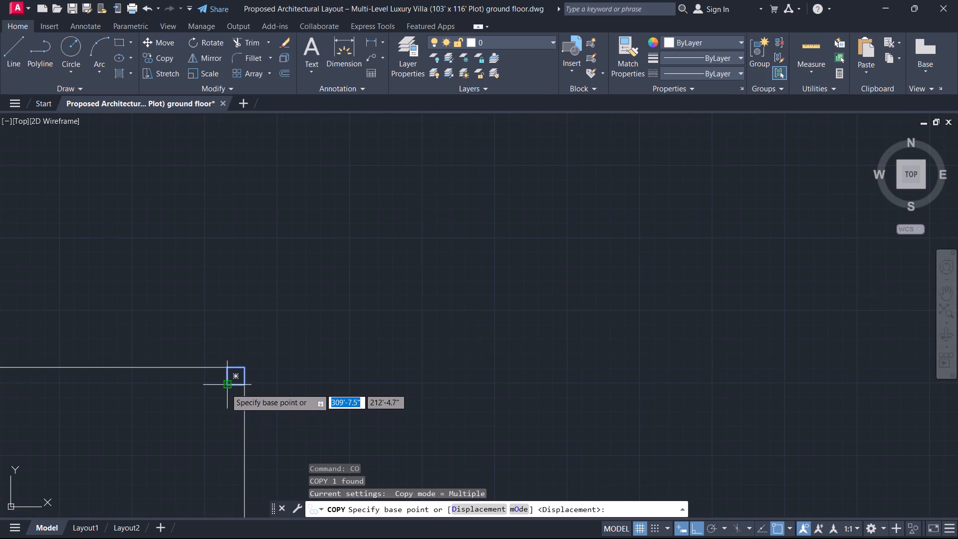
pyautogui.click(243, 385)
pyautogui.scroll(-3, 245, 428)
pyautogui.moveTo(342, 467); pyautogui.dragTo(340, 466, button='middle')
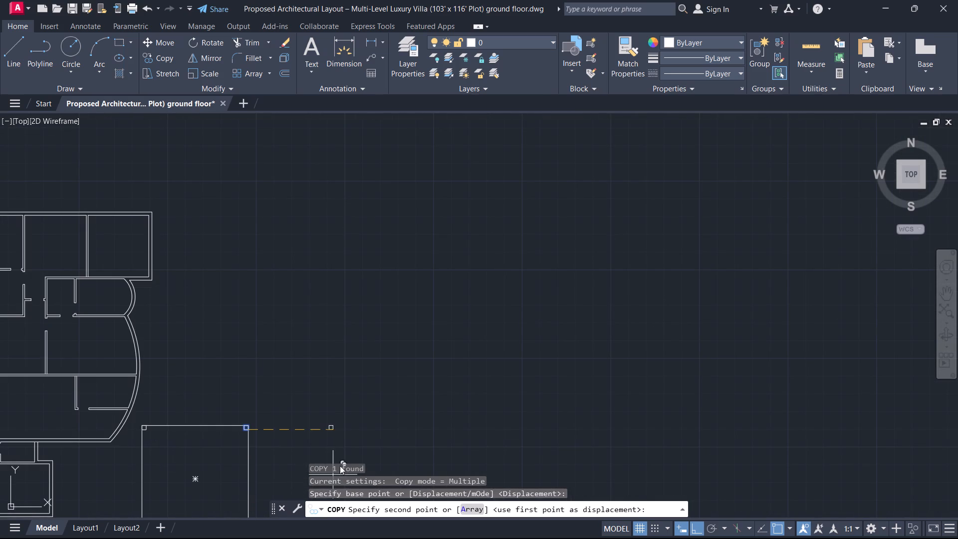
pyautogui.moveTo(340, 466); pyautogui.dragTo(663, 214, button='middle')
pyautogui.scroll(-1, 302, 411)
pyautogui.moveTo(301, 413); pyautogui.dragTo(407, 265, button='middle')
pyautogui.scroll(2, 371, 313)
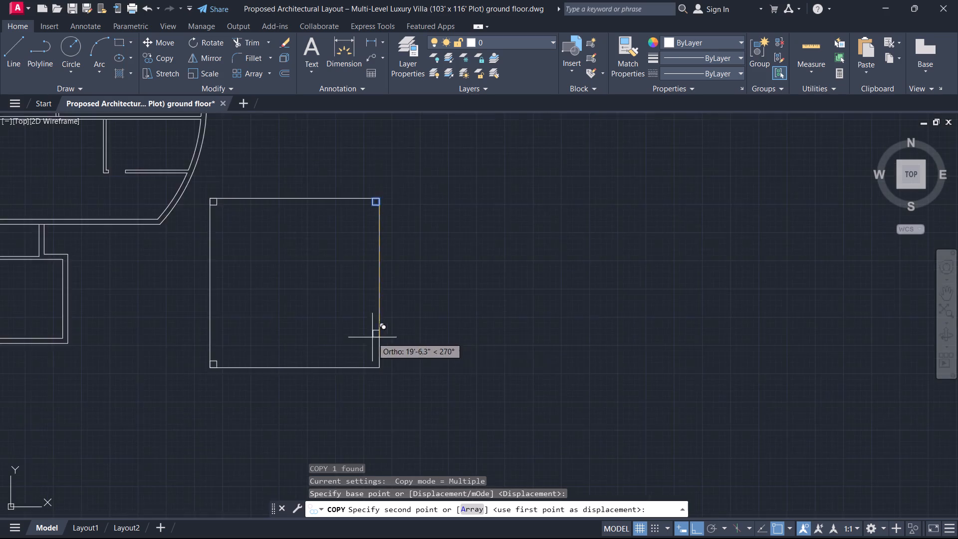
pyautogui.scroll(2, 373, 340)
pyautogui.click(384, 382)
pyautogui.press('Escape')
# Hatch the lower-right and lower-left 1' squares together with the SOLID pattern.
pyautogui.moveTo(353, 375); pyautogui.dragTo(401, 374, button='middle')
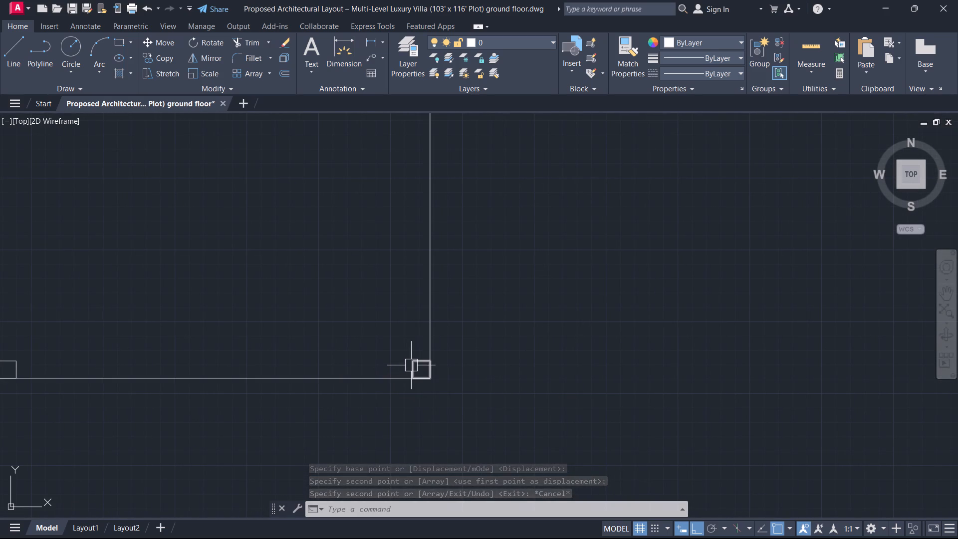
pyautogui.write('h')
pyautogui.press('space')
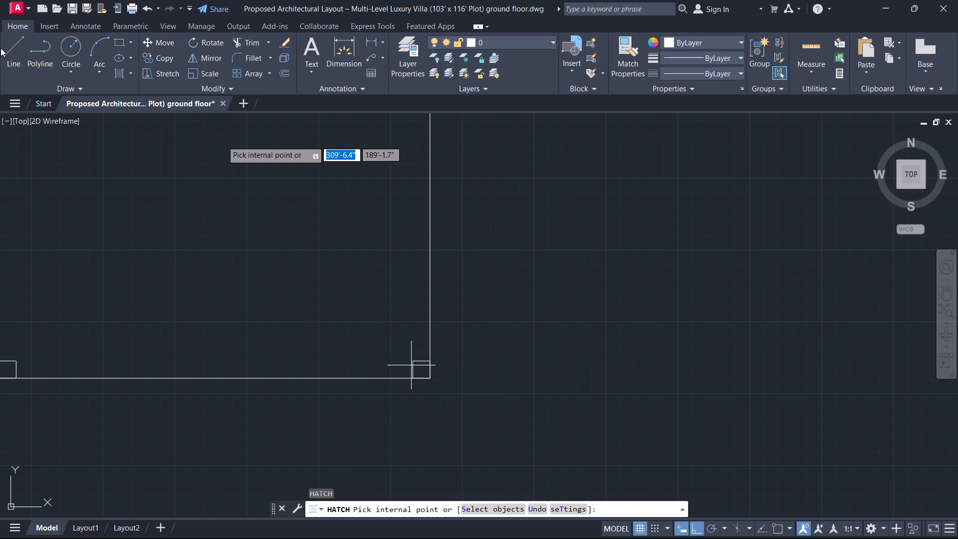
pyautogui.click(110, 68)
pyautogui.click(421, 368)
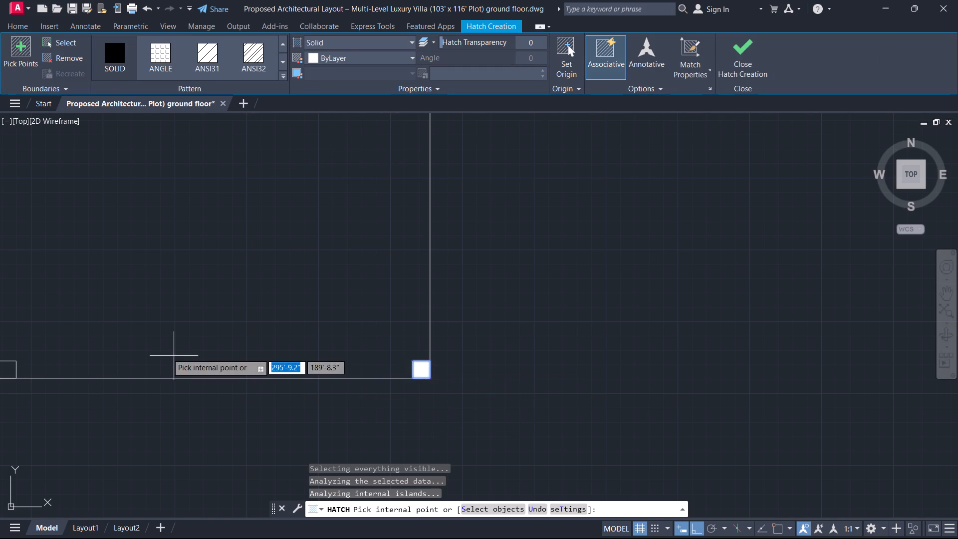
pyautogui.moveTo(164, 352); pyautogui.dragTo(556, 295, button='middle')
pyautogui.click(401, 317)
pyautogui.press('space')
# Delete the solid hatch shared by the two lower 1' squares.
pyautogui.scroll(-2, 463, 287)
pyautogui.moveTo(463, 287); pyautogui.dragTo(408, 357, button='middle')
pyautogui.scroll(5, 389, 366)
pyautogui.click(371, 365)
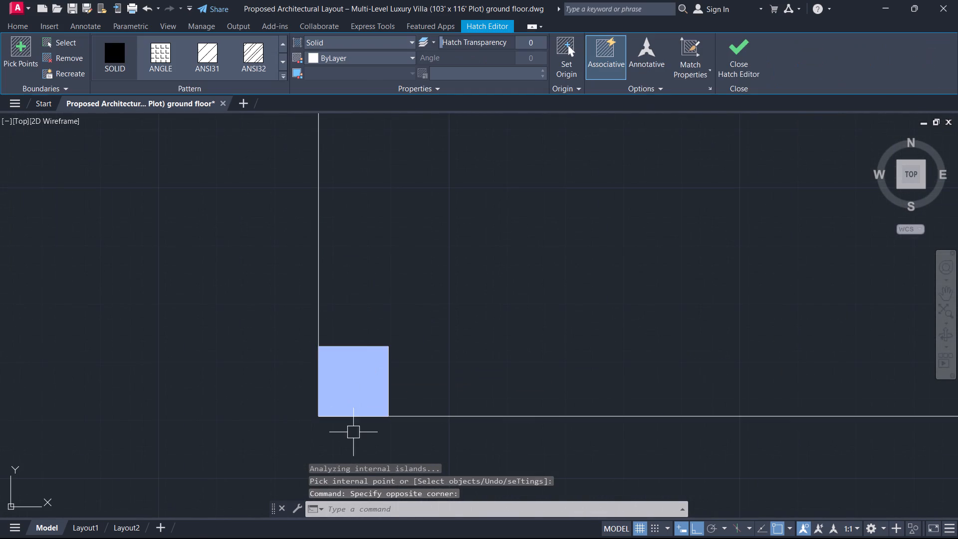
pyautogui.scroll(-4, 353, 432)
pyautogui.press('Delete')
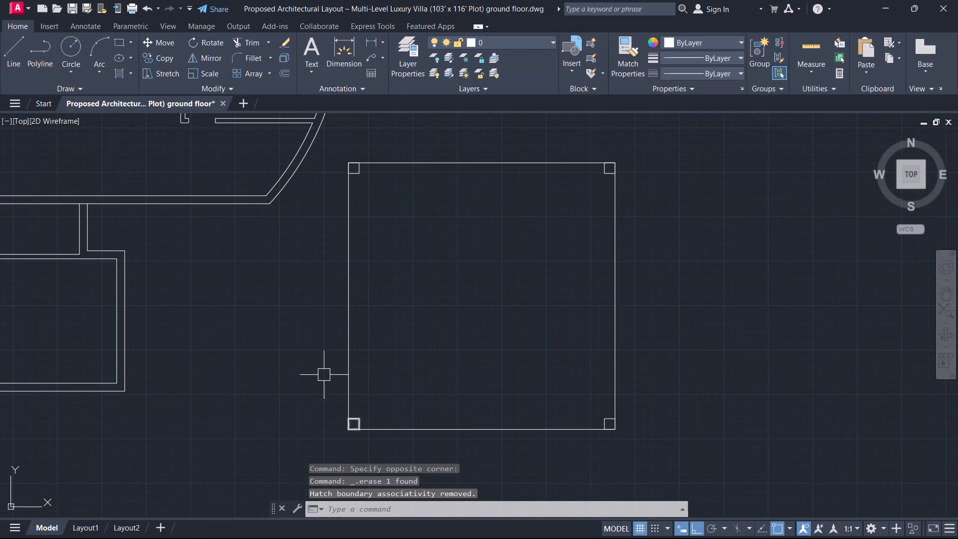
# Fill the lower-left 1' column square with its own SOLID hatch.
pyautogui.write('h')
pyautogui.press('space')
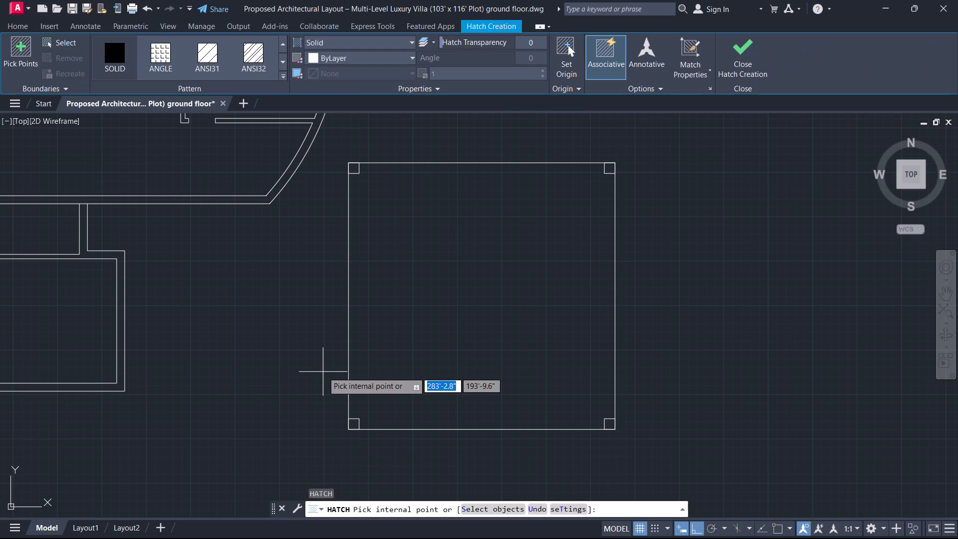
pyautogui.scroll(2, 323, 372)
pyautogui.scroll(2, 369, 443)
pyautogui.moveTo(370, 442); pyautogui.dragTo(316, 219, button='middle')
pyautogui.click(388, 357)
pyautogui.press('space')
# Fill the lower-right 1' column square with a separate SOLID hatch.
pyautogui.scroll(-3, 465, 350)
pyautogui.moveTo(469, 343); pyautogui.dragTo(425, 325, button='middle')
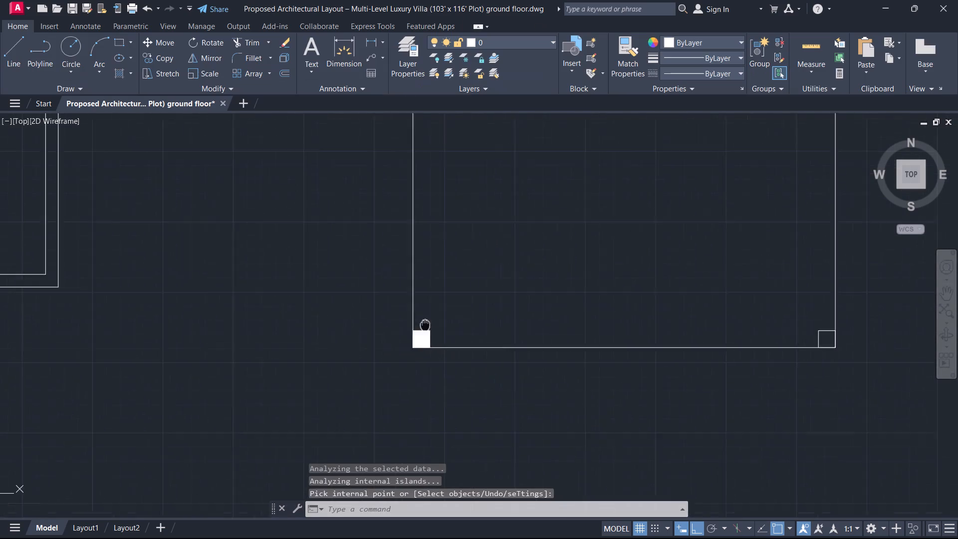
pyautogui.moveTo(425, 325); pyautogui.dragTo(18, 330, button='middle')
pyautogui.scroll(3, 411, 320)
pyautogui.press('space')
pyautogui.click(382, 360)
pyautogui.press('space')
# Fill the upper-right 1' column square with a separate SOLID hatch.
pyautogui.scroll(-6, 331, 363)
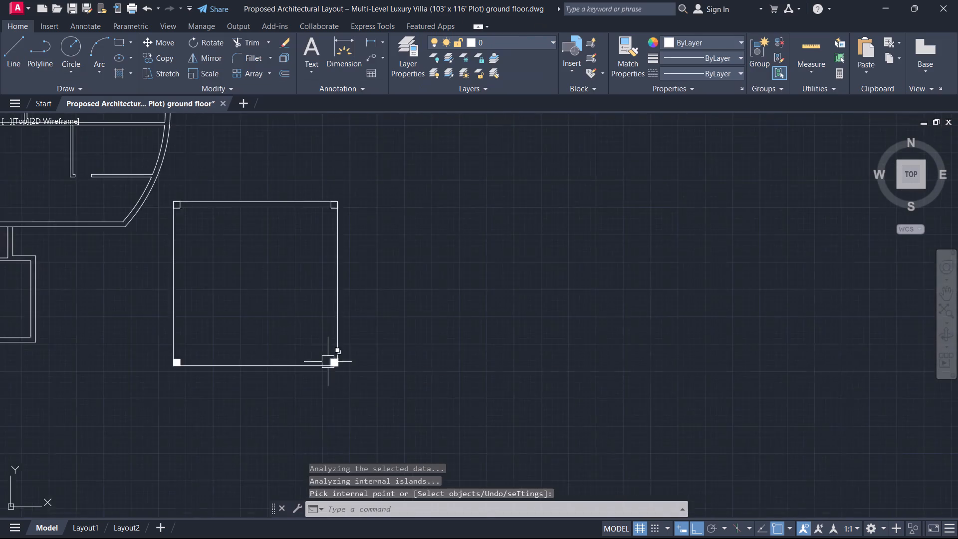
pyautogui.moveTo(328, 362); pyautogui.dragTo(360, 477, button='middle')
pyautogui.scroll(5, 382, 292)
pyautogui.press('space')
pyautogui.click(327, 380)
pyautogui.press('space')
# Fill the upper-left 1' column square with a separate SOLID hatch.
pyautogui.scroll(-4, 284, 390)
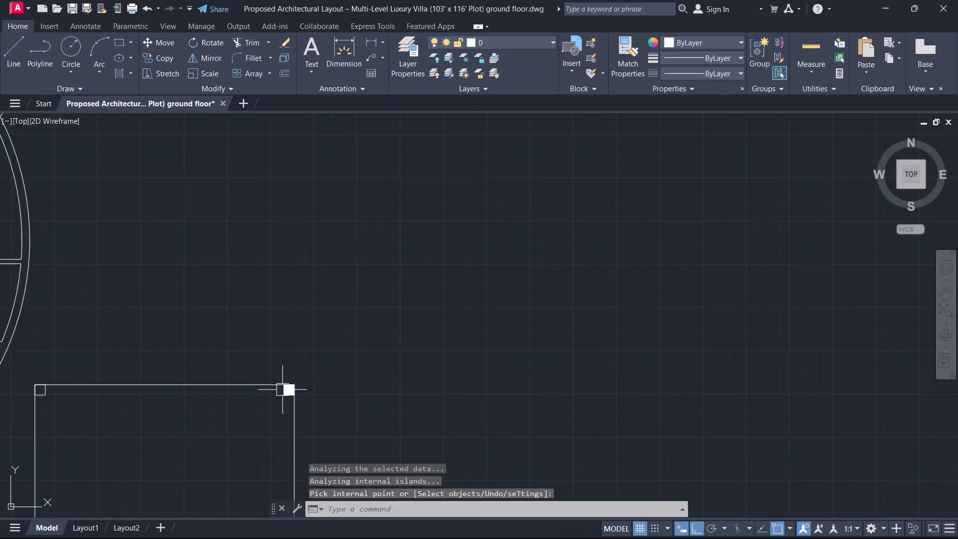
pyautogui.scroll(-2, 282, 390)
pyautogui.moveTo(281, 390); pyautogui.dragTo(658, 315, button='middle')
pyautogui.scroll(6, 571, 330)
pyautogui.press('space')
pyautogui.click(305, 269)
pyautogui.press('space')
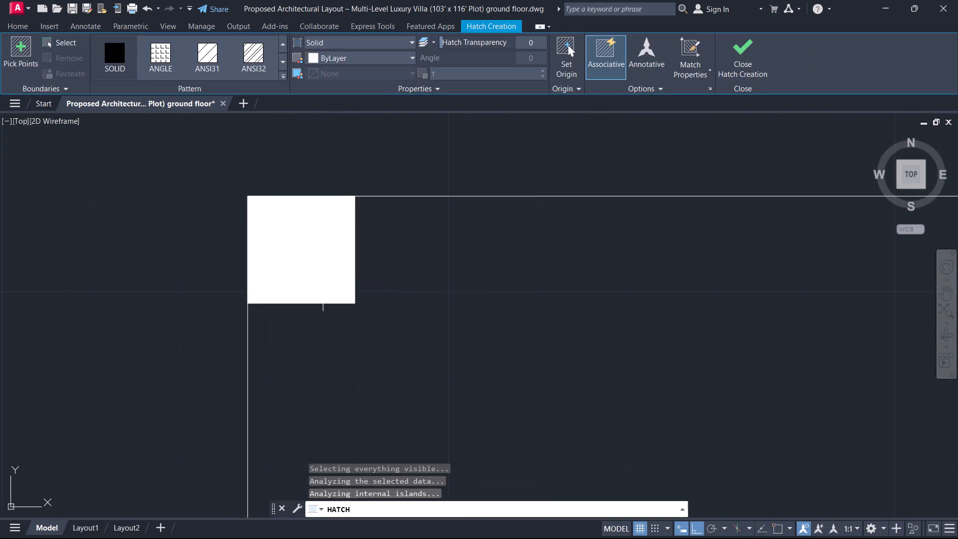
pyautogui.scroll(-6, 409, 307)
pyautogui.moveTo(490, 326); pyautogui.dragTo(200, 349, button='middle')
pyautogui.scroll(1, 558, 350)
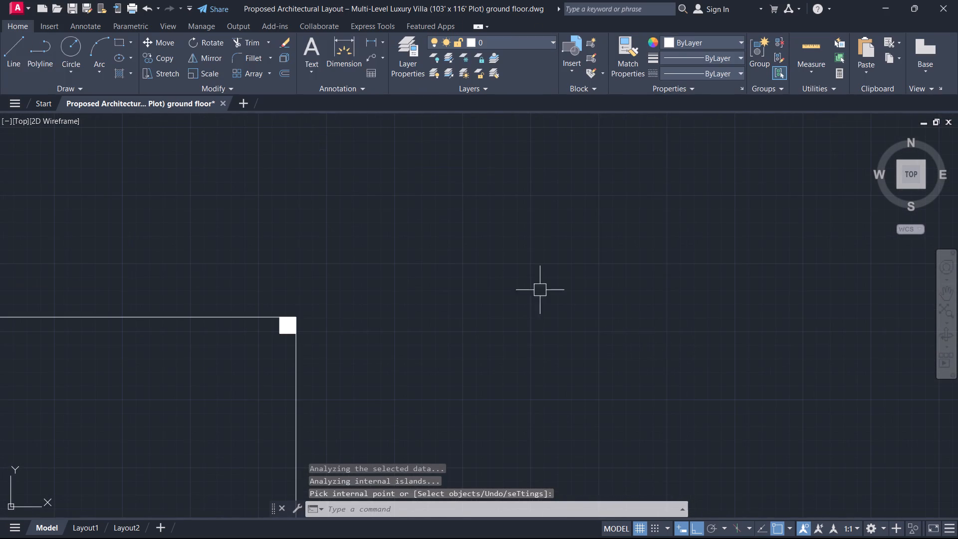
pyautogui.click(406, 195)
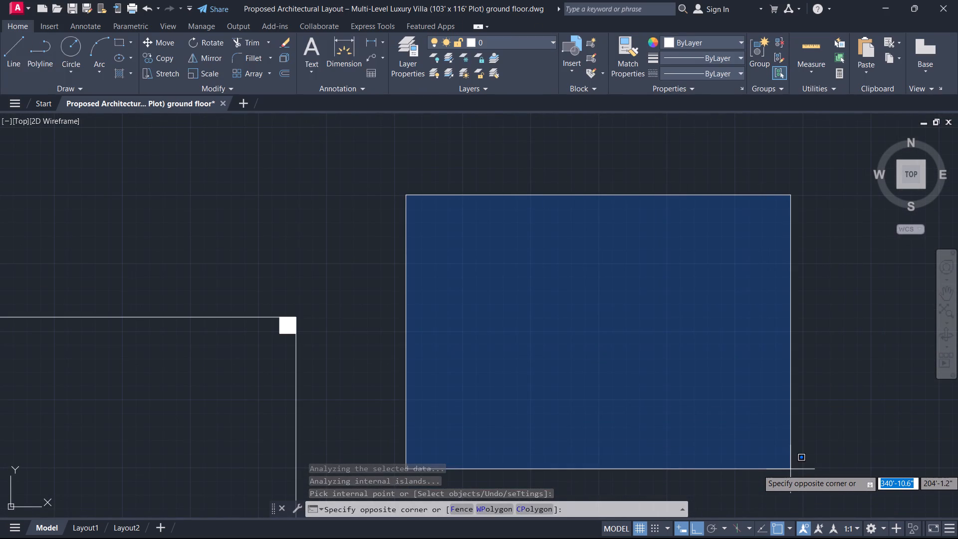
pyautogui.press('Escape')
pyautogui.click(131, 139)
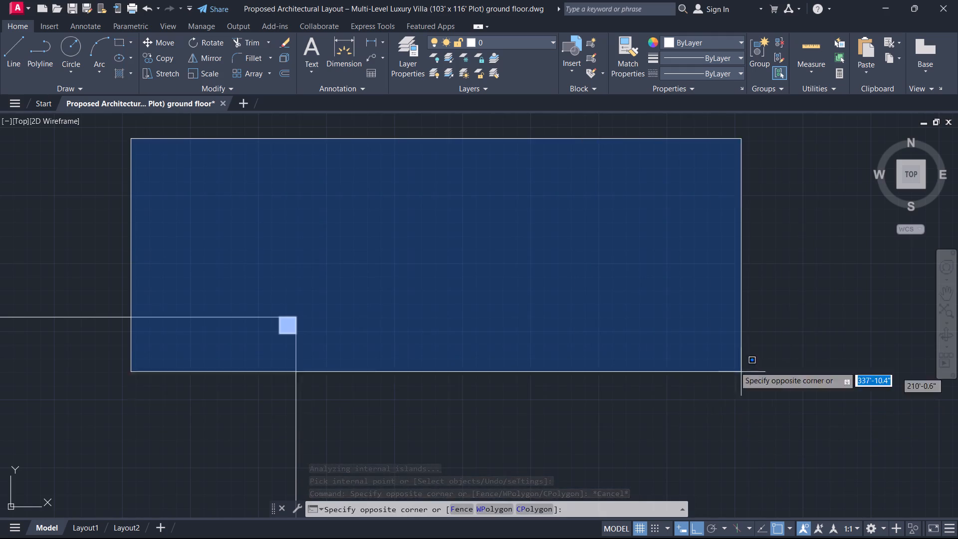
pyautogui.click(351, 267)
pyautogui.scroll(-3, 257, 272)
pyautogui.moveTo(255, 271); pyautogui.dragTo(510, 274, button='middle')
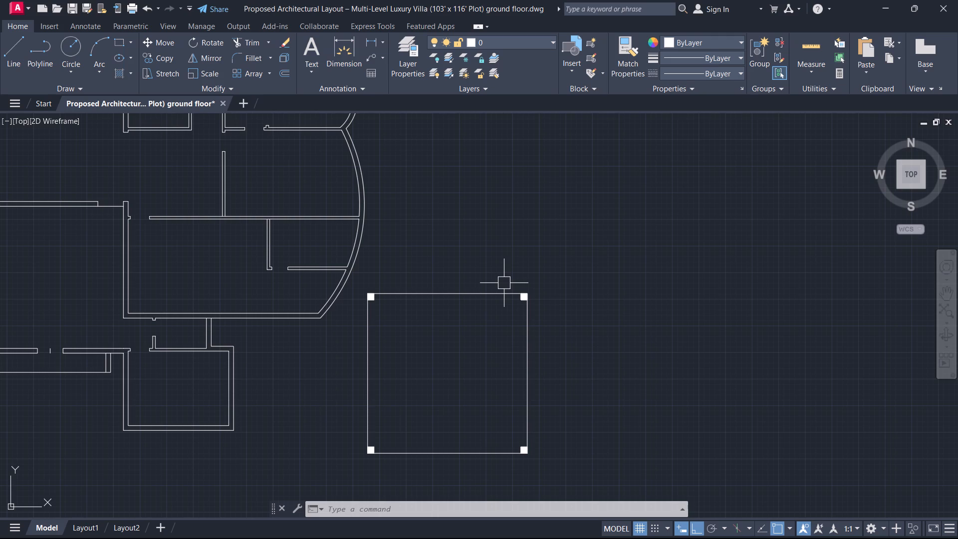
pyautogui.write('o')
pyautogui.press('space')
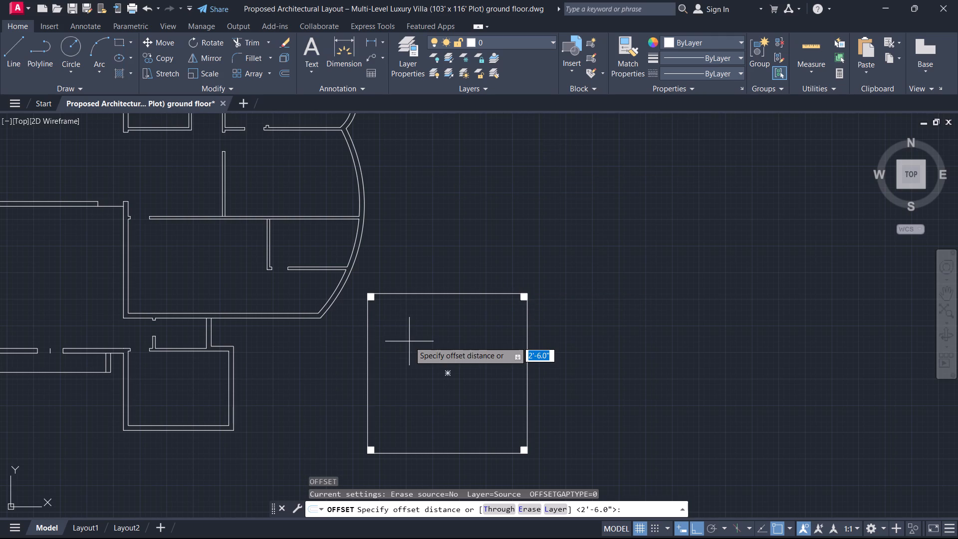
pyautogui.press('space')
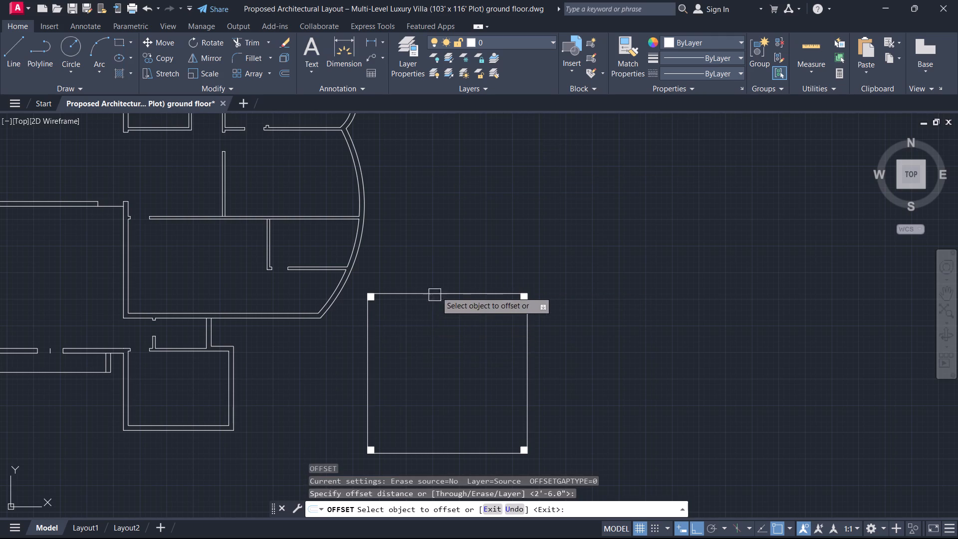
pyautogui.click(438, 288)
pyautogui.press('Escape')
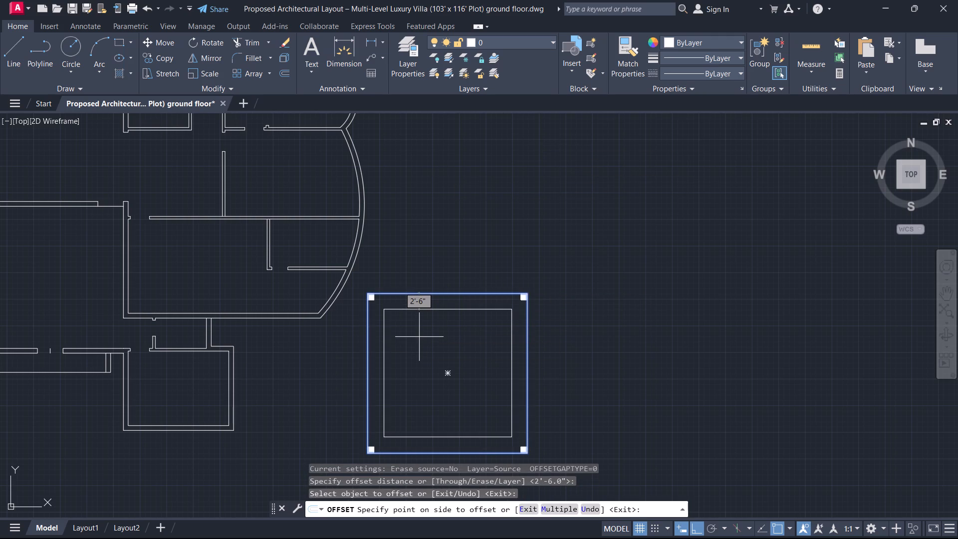
# Offset the 25' square outline inward by 4'.
pyautogui.write('o')
pyautogui.press('space')
pyautogui.write("4'")
pyautogui.press('Return')
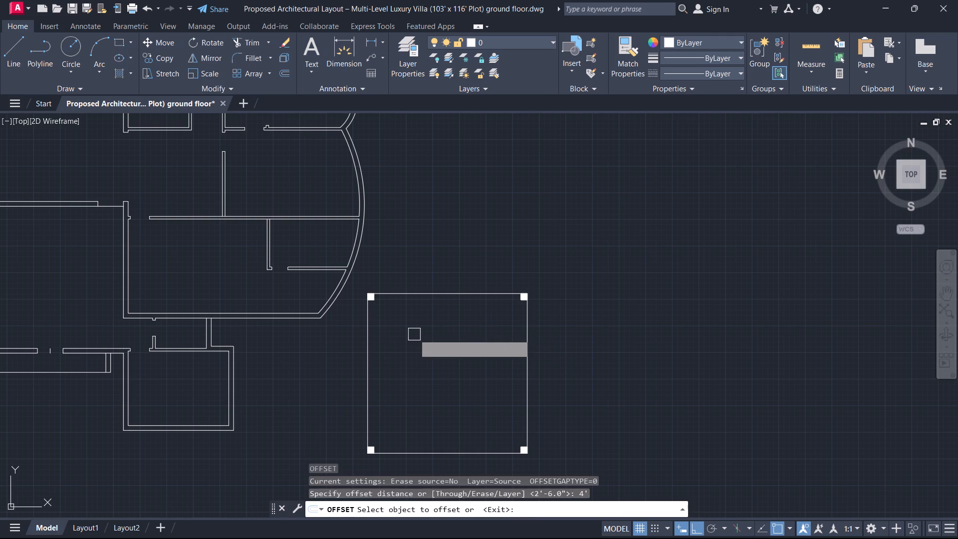
pyautogui.click(478, 290)
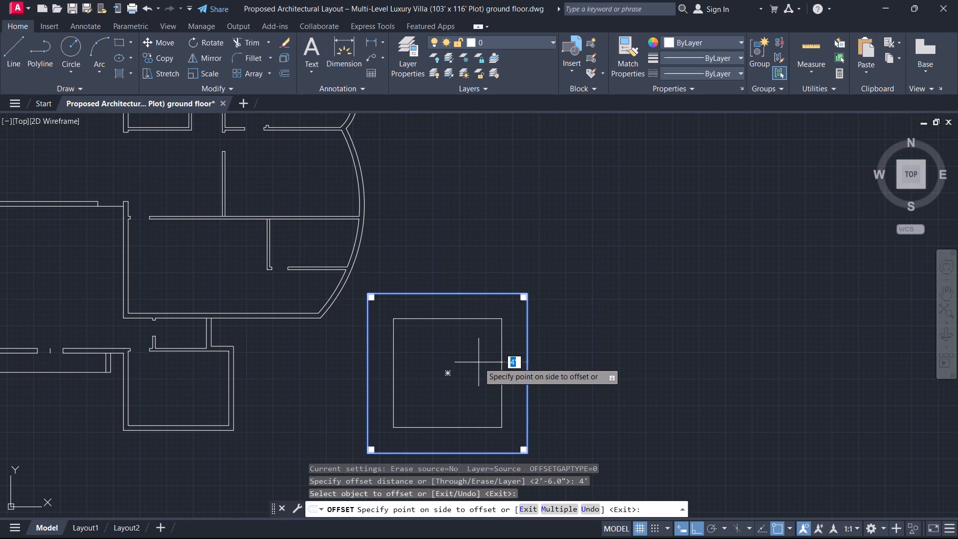
pyautogui.click(479, 362)
pyautogui.press('Escape')
# Offset the inner square inward by 5" to form a double outline.
pyautogui.write('o')
pyautogui.press('space')
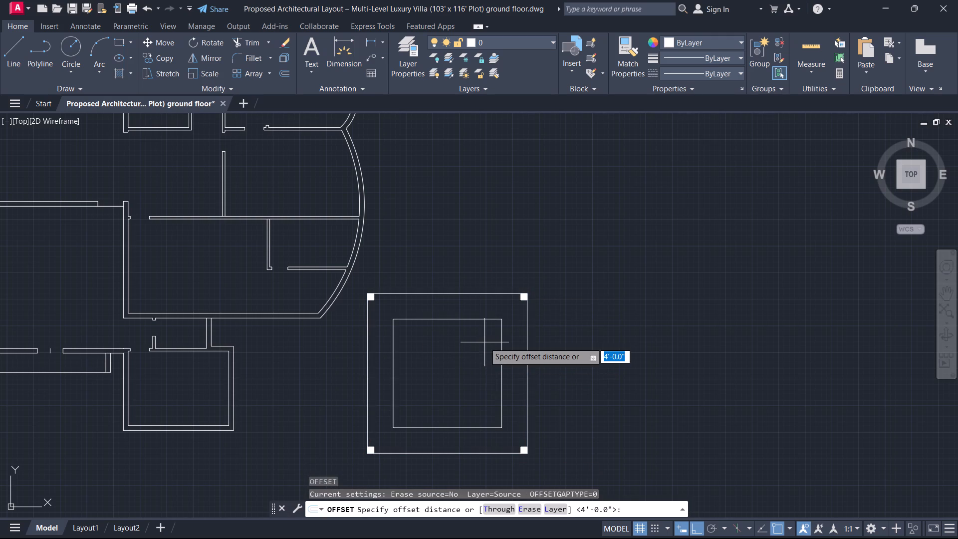
pyautogui.press('5')
pyautogui.press('Return')
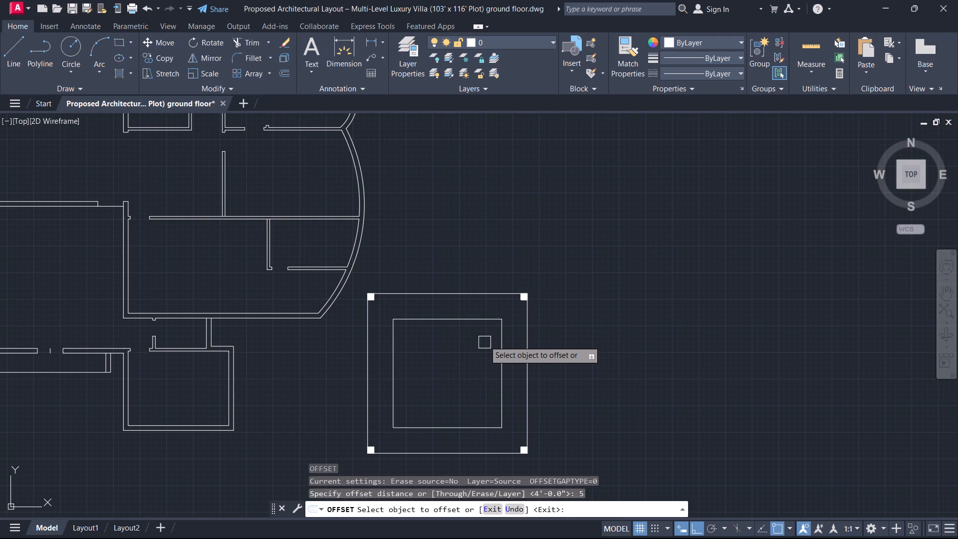
pyautogui.click(465, 323)
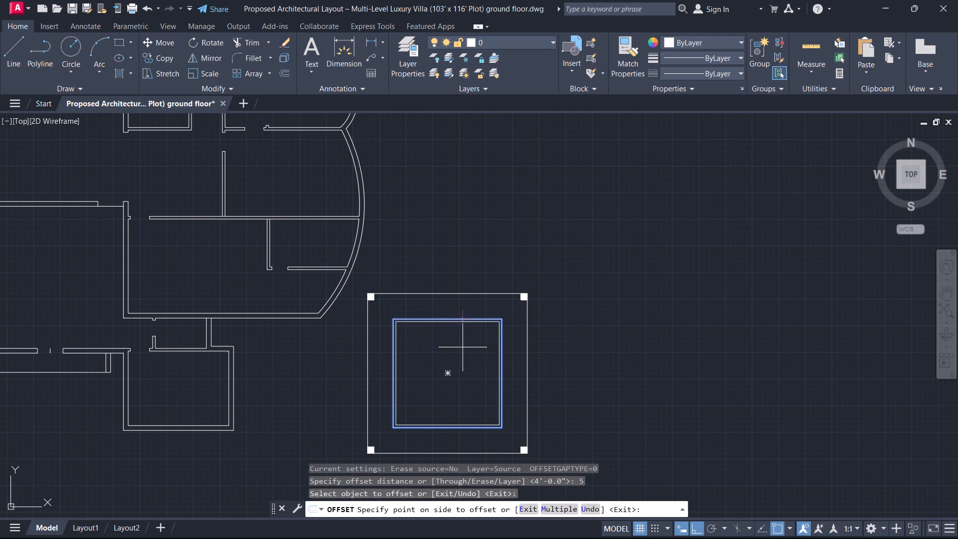
pyautogui.click(463, 347)
pyautogui.press('Escape')
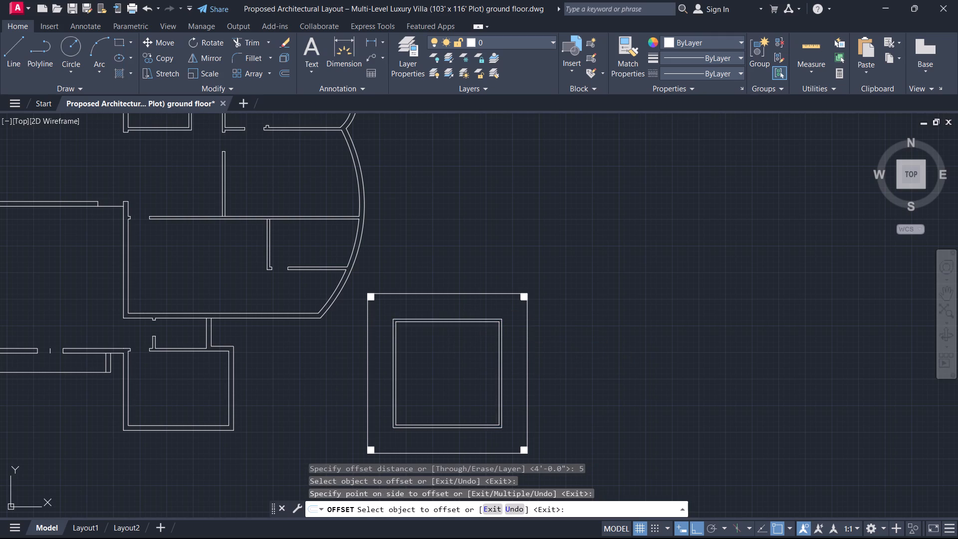
# Draw a diagonal line across the innermost square from its upper-right corner to its lower-left corner.
pyautogui.write('l')
pyautogui.press('space')
pyautogui.scroll(2, 491, 322)
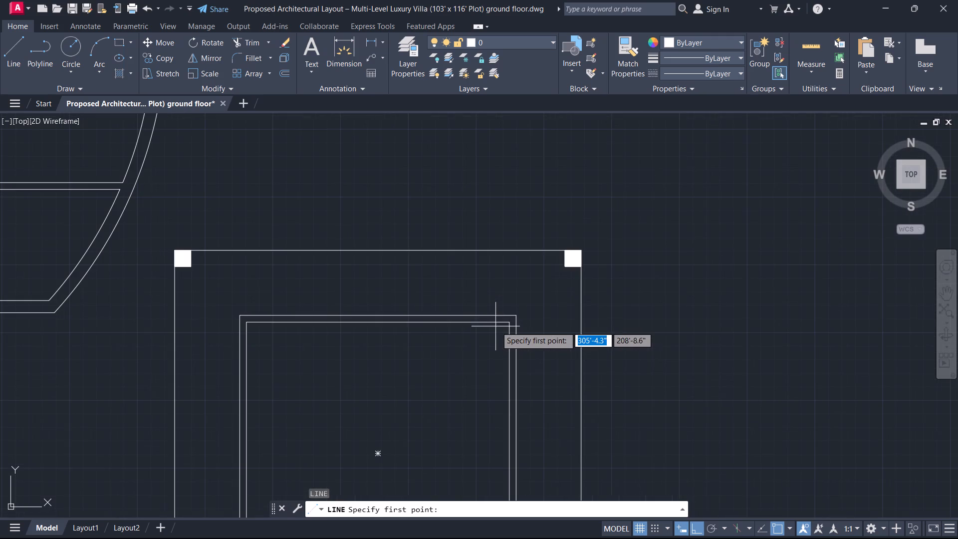
pyautogui.click(506, 322)
pyautogui.moveTo(451, 372); pyautogui.dragTo(571, 209, button='middle')
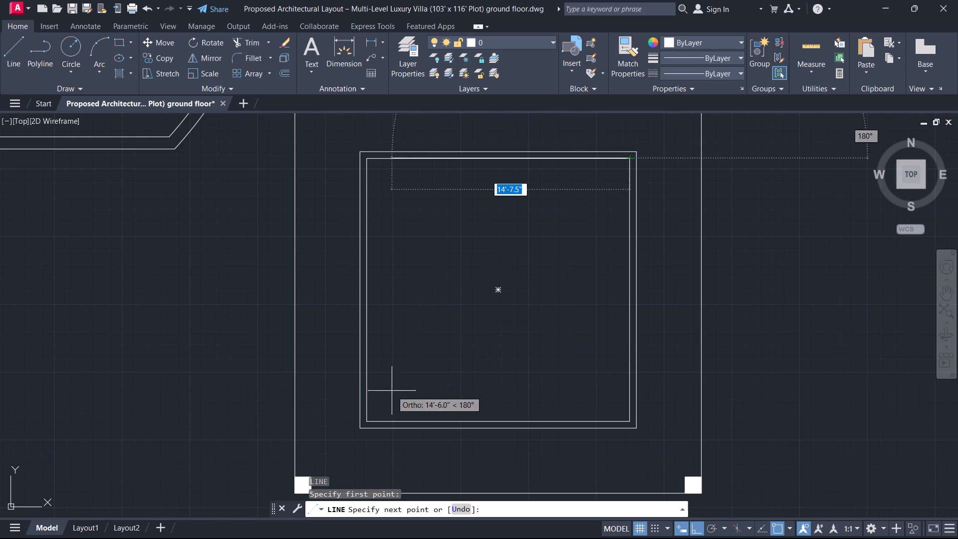
pyautogui.click(372, 419)
pyautogui.press('Escape')
# Draw the opposite diagonal line from the innermost square's upper-left corner to its lower-right corner.
pyautogui.press('space')
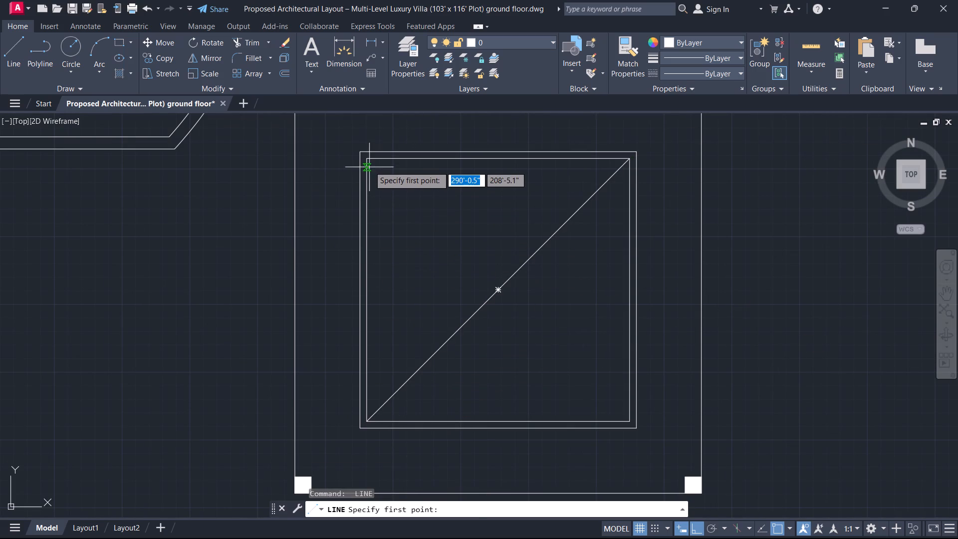
pyautogui.click(369, 156)
pyautogui.click(630, 423)
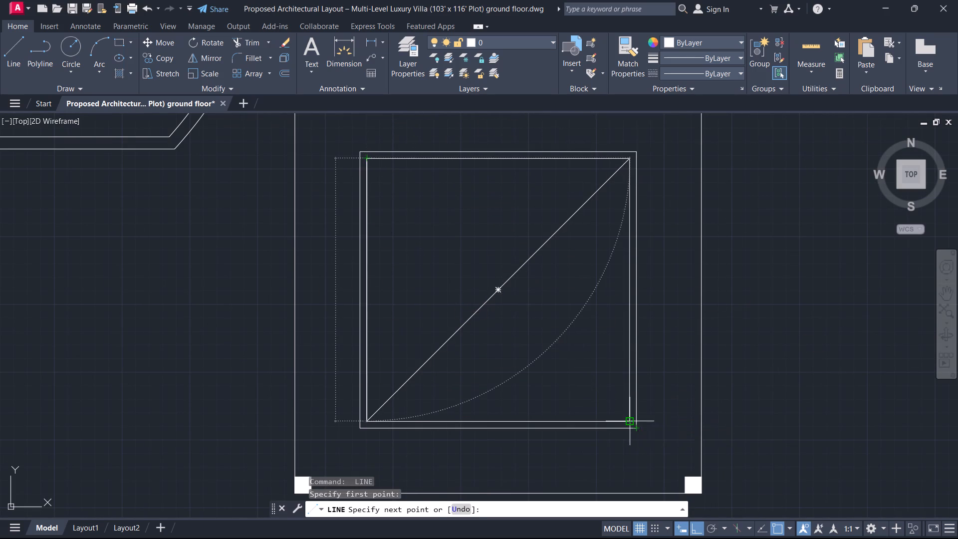
# Change the linetype of the inner double square and both crossing diagonals to ACAD_ISO02W100.
pyautogui.press('Escape')
pyautogui.moveTo(646, 443); pyautogui.dragTo(625, 423)
pyautogui.click(582, 378)
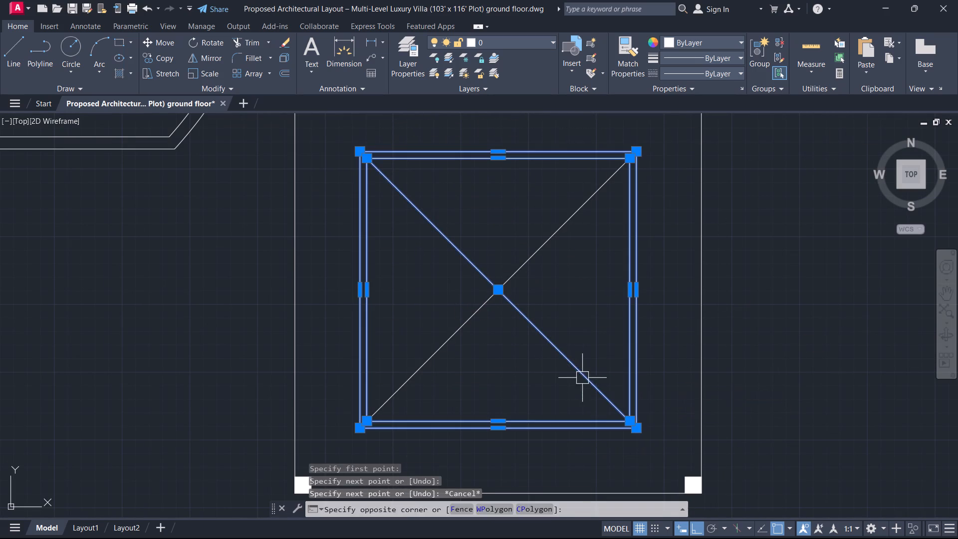
pyautogui.moveTo(466, 385); pyautogui.dragTo(457, 381)
pyautogui.click(400, 347)
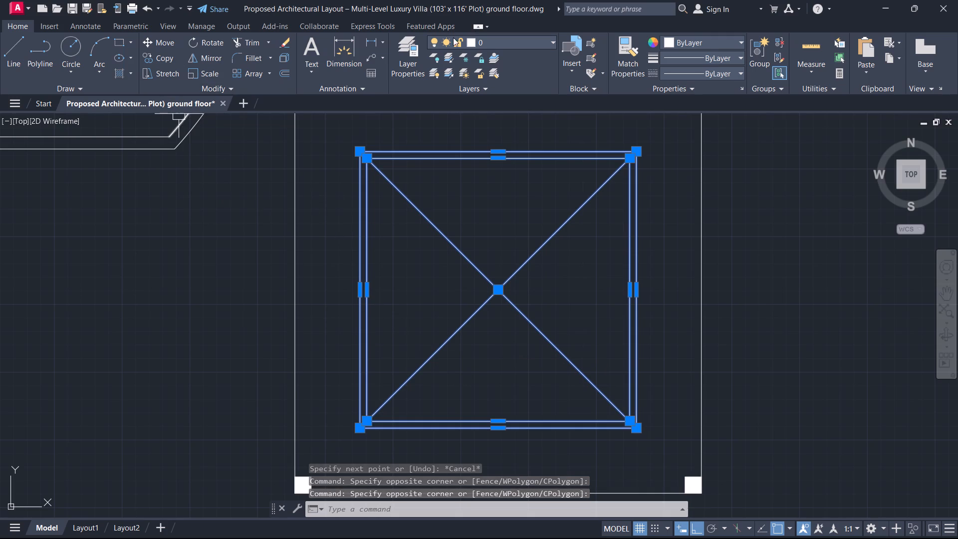
pyautogui.click(685, 74)
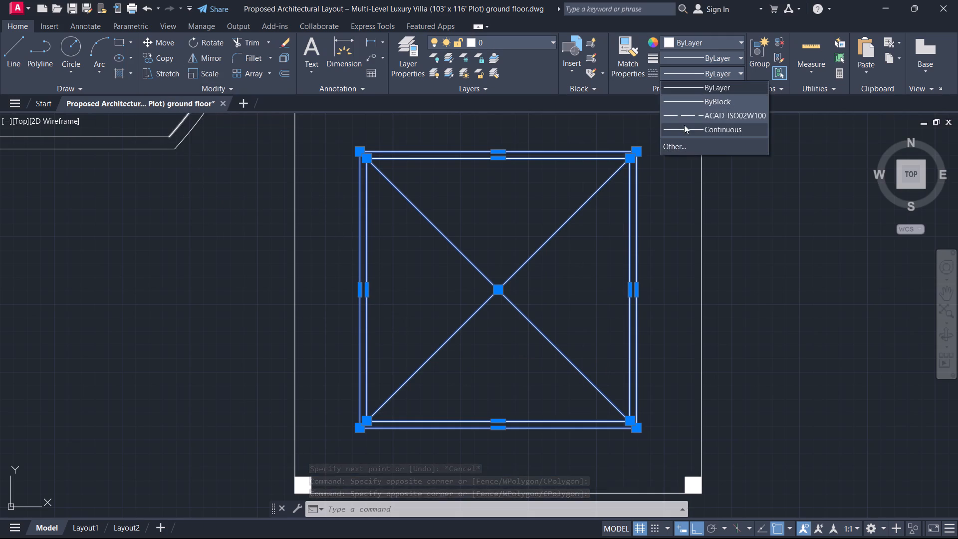
pyautogui.click(686, 119)
pyautogui.press('Escape')
pyautogui.scroll(-1, 499, 244)
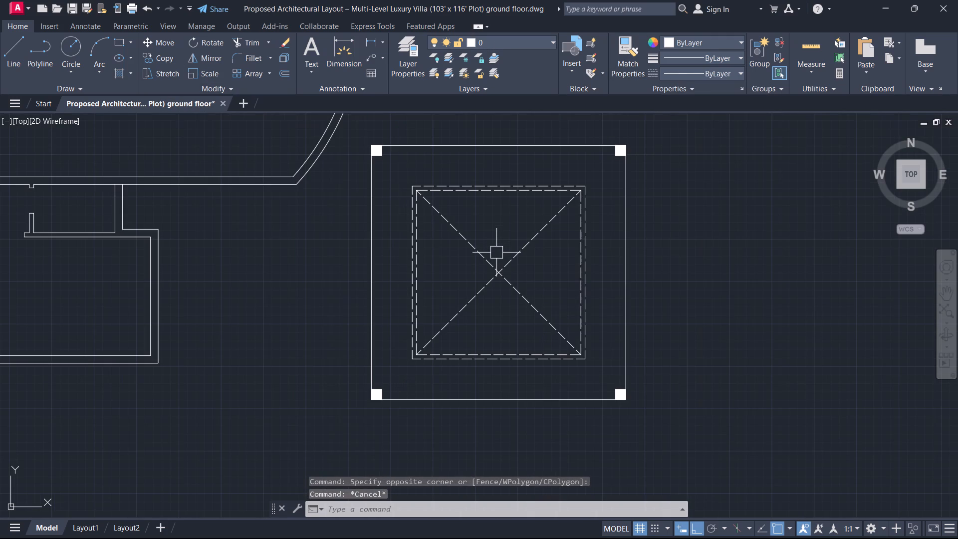
# Add a two-line multiline text label reading "PORCH" and "25'X25'" between the outer square's upper edge and the dashed square.
pyautogui.moveTo(497, 279); pyautogui.dragTo(513, 315, button='middle')
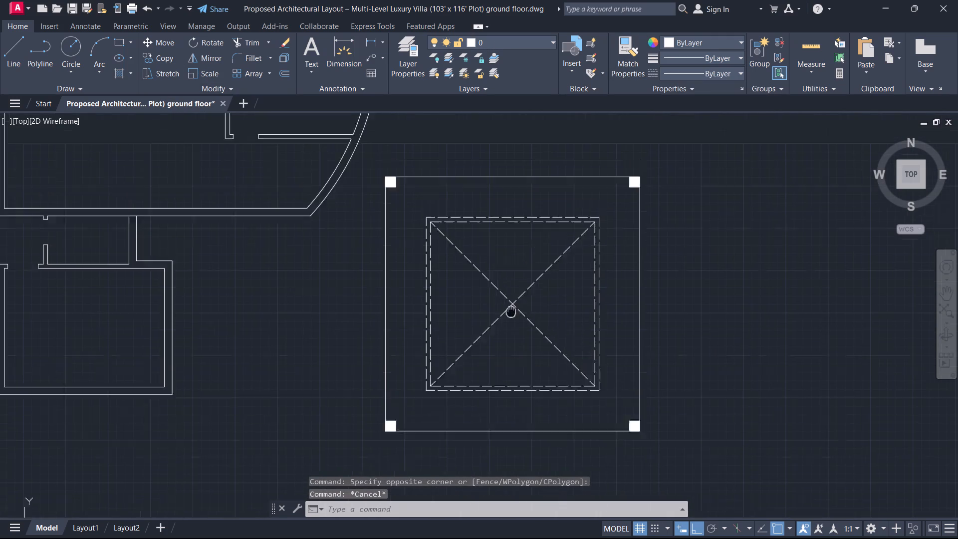
pyautogui.moveTo(513, 315); pyautogui.dragTo(541, 374, button='middle')
pyautogui.press('t')
pyautogui.press('space')
pyautogui.scroll(2, 494, 270)
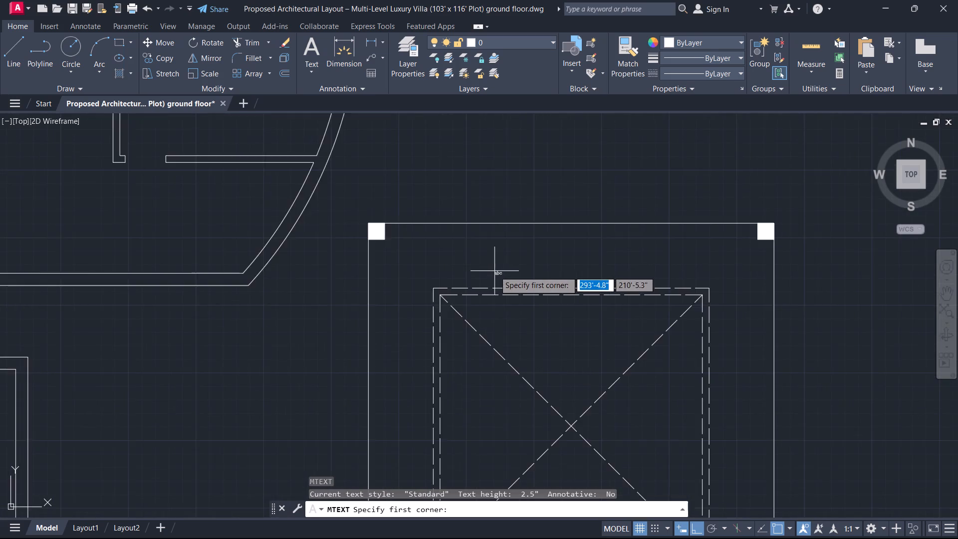
pyautogui.moveTo(495, 244); pyautogui.dragTo(500, 245)
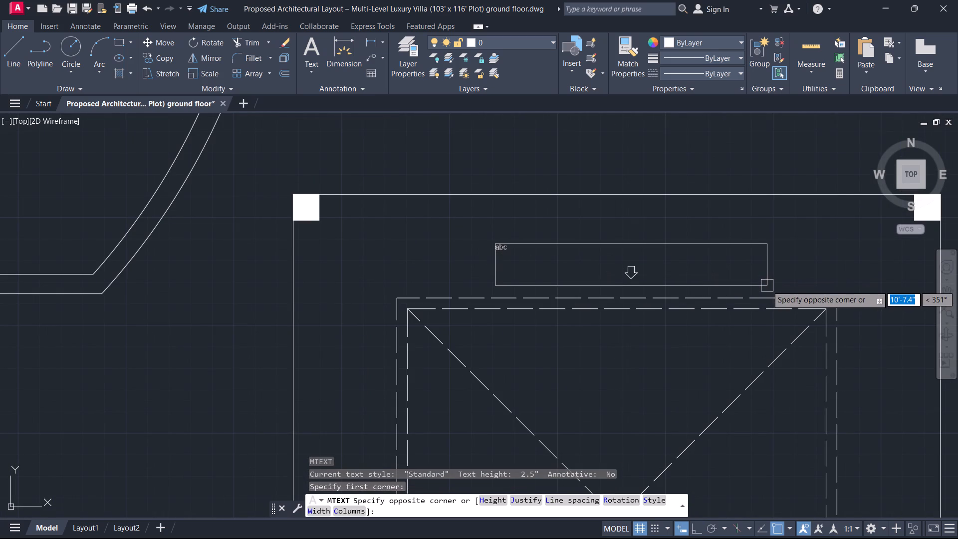
pyautogui.click(766, 287)
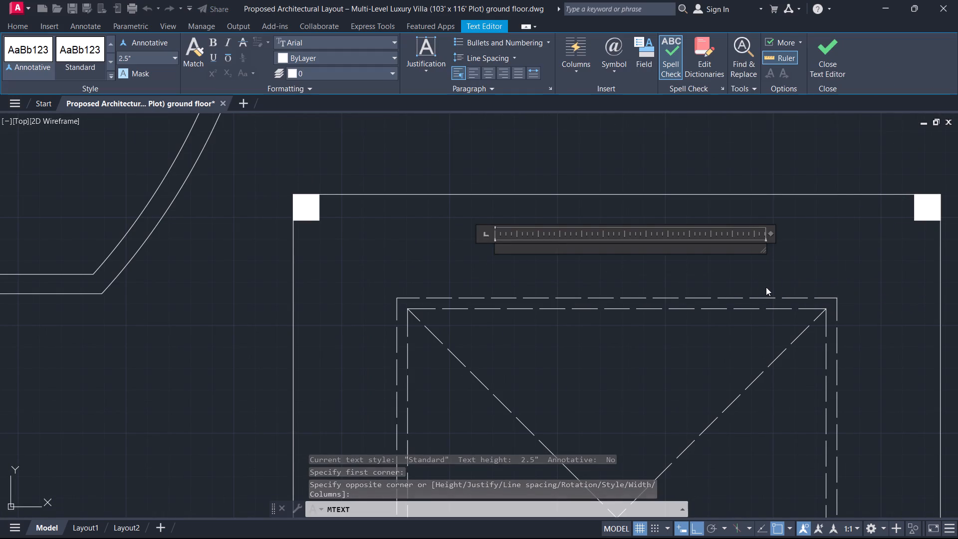
pyautogui.press('p')
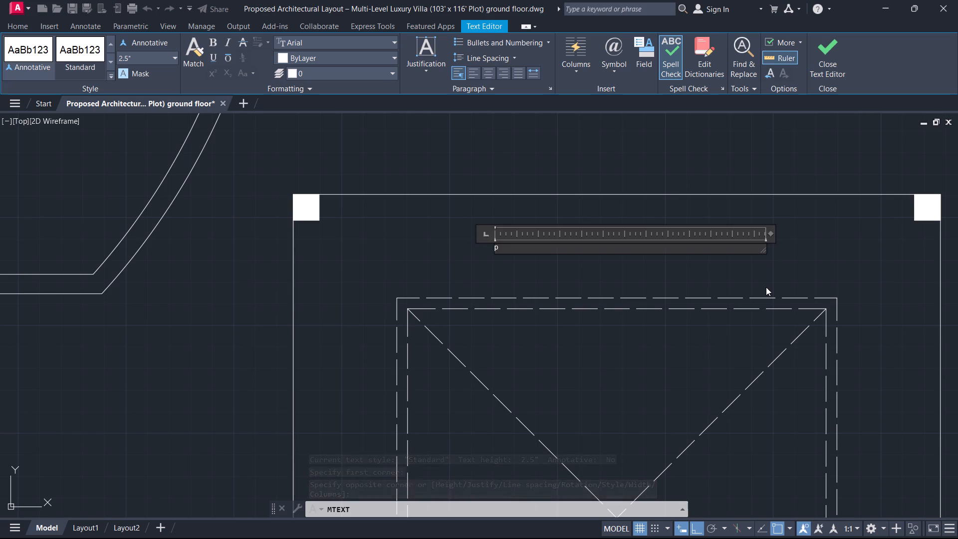
pyautogui.write('orc')
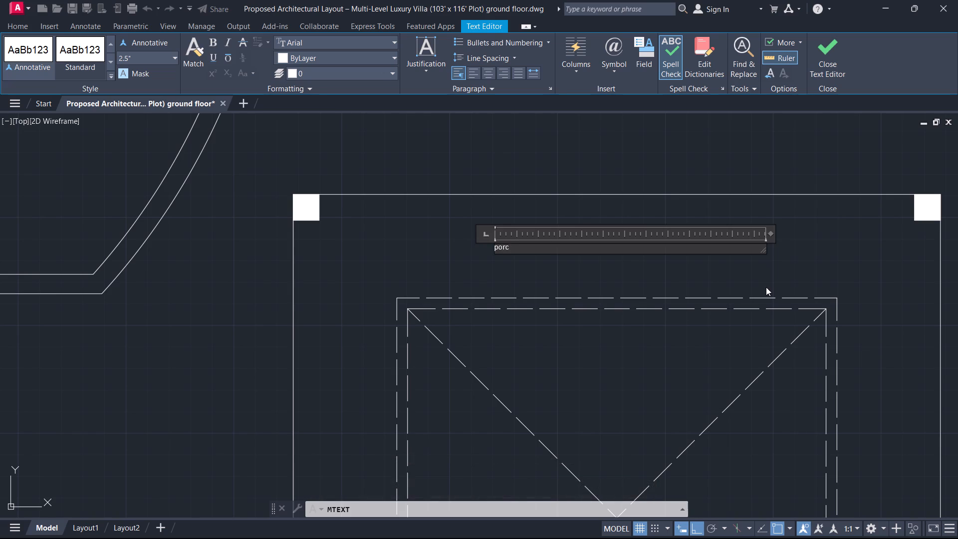
pyautogui.write('POR')
pyautogui.write('CH')
pyautogui.press('Return')
pyautogui.write("25'X25")
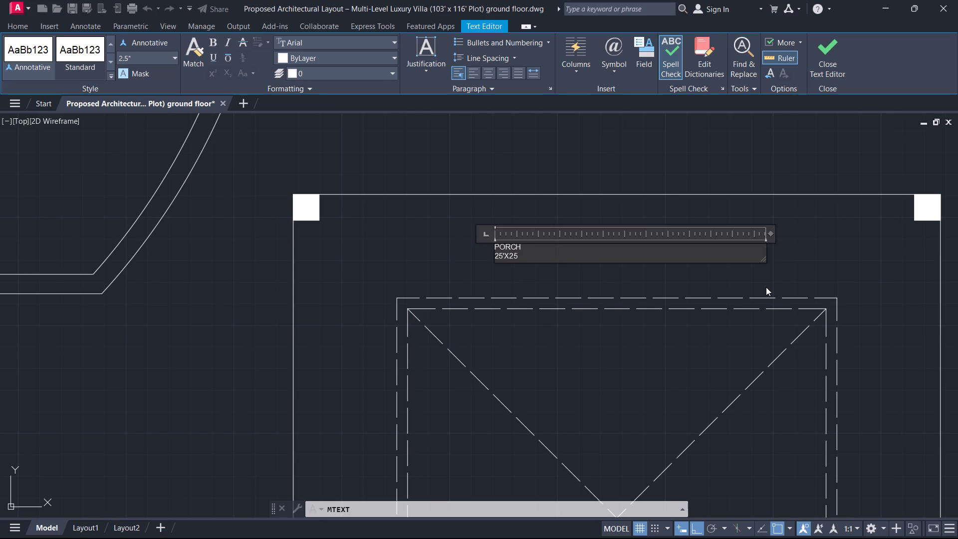
pyautogui.press("'")
# Set the text height of both lines of the PORCH label to 8" and finish the text.
pyautogui.press('Left')
pyautogui.hotkey('shift', 'Left')
pyautogui.hotkey('shift', 'Up')
pyautogui.hotkey('shift', 'Up')
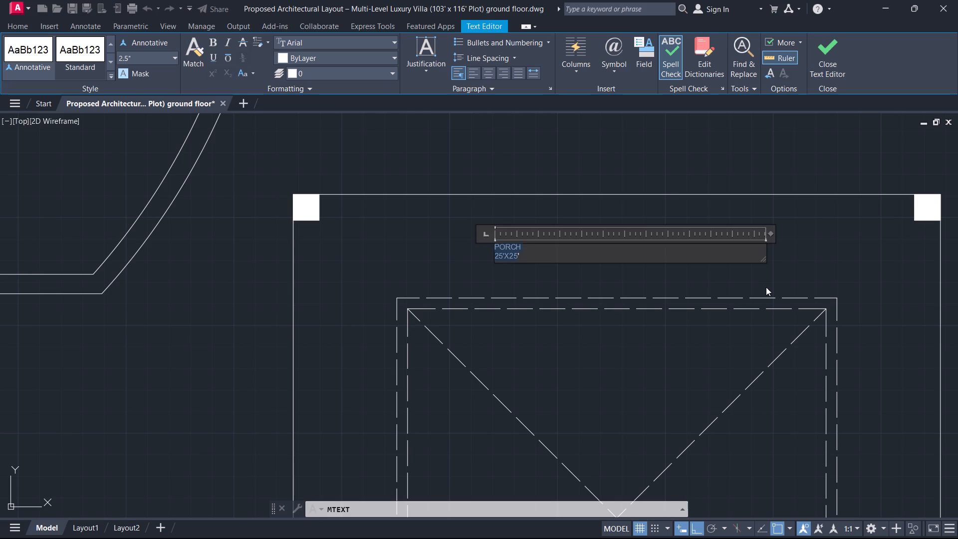
pyautogui.hotkey('shift', 'Left')
pyautogui.press('Right')
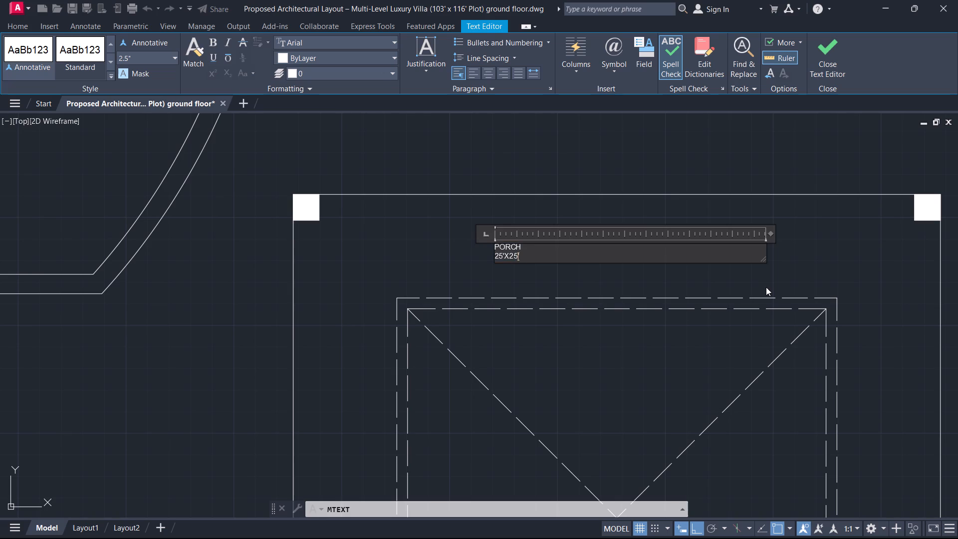
pyautogui.press('Right')
pyautogui.hotkey('shift', 'Up')
pyautogui.hotkey('shift', 'Up')
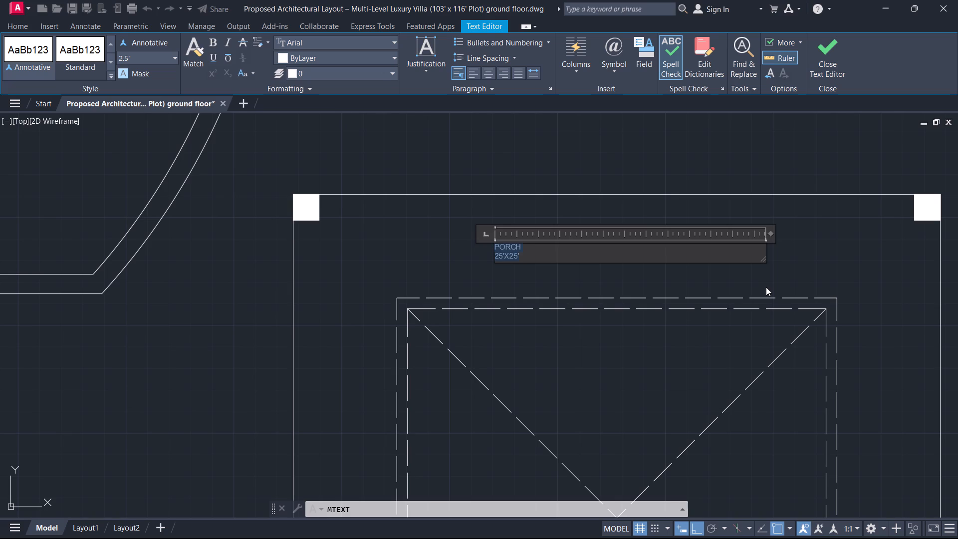
pyautogui.click(146, 61)
pyautogui.press('8')
pyautogui.press('Return')
pyautogui.click(829, 55)
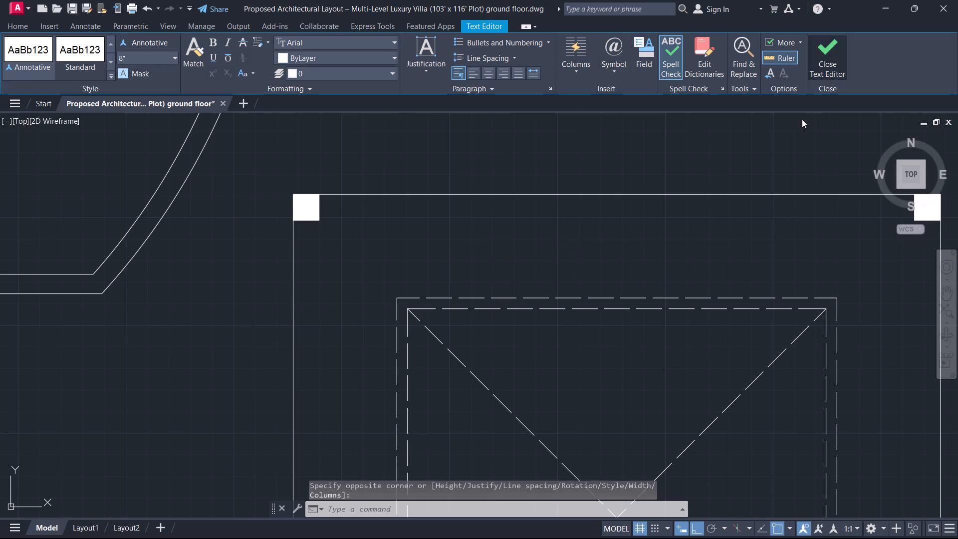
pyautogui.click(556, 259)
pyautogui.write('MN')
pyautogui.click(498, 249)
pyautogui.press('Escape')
# Move the PORCH label horizontally so it sits roughly centred above the dashed square.
pyautogui.click(567, 260)
pyautogui.press('m')
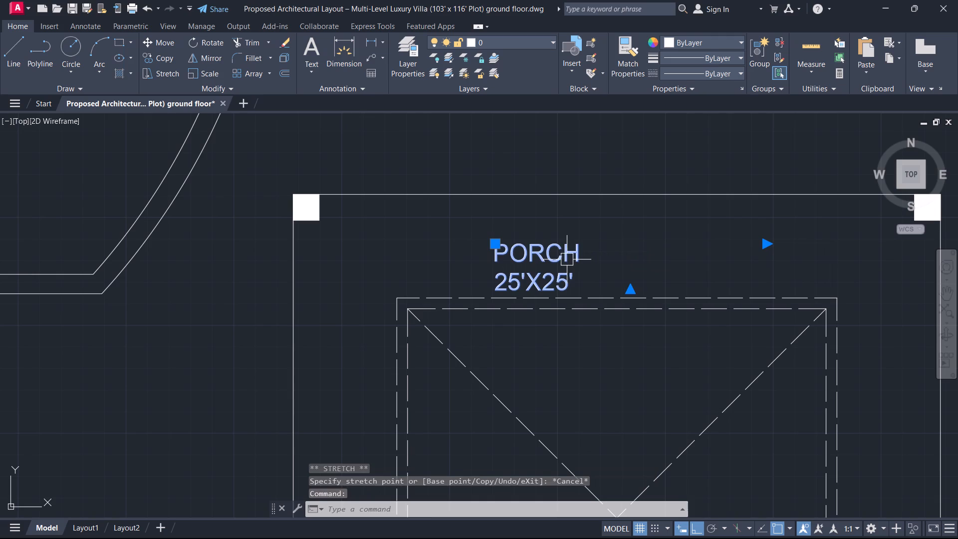
pyautogui.press('space')
pyautogui.click(507, 265)
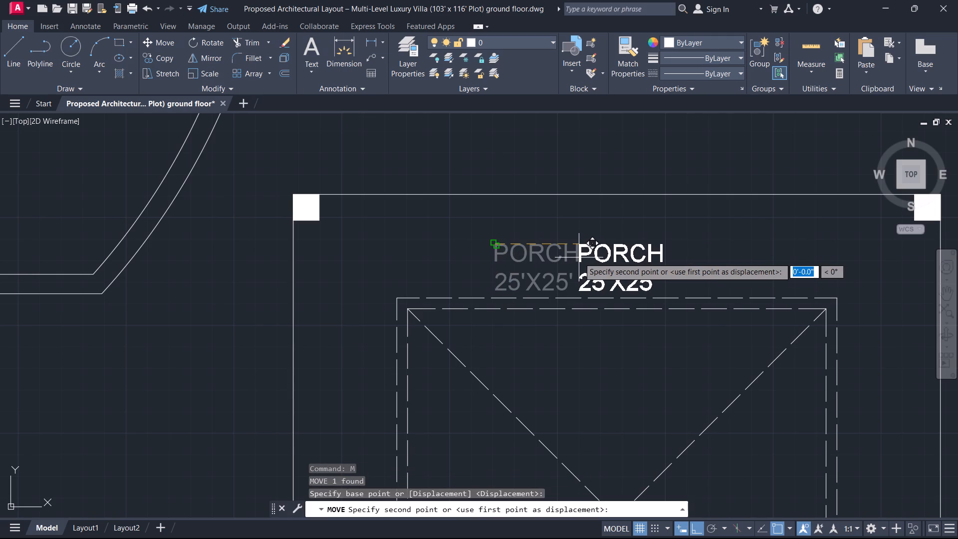
pyautogui.press('F3')
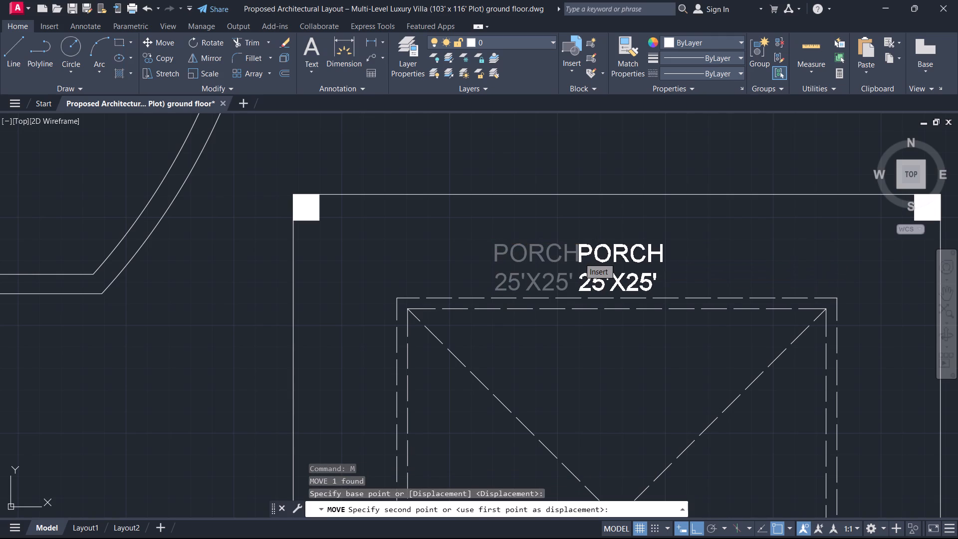
pyautogui.click(579, 258)
pyautogui.press('F3')
pyautogui.scroll(-1, 579, 273)
pyautogui.press('Escape')
# Offset the outer line of the villa's northeast block's north wall outward by 4'.
pyautogui.scroll(-4, 576, 283)
pyautogui.scroll(1, 581, 317)
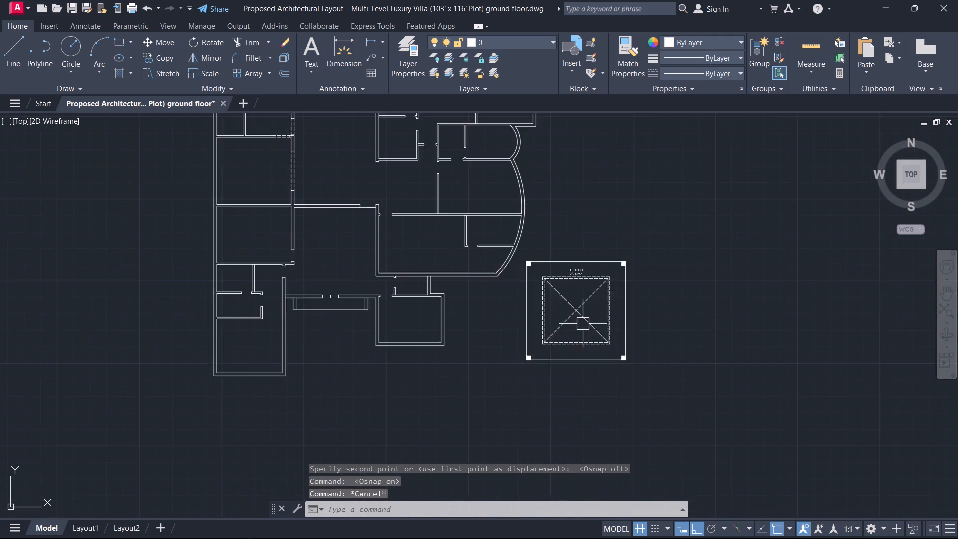
pyautogui.scroll(2, 583, 324)
pyautogui.moveTo(583, 325); pyautogui.dragTo(676, 293, button='middle')
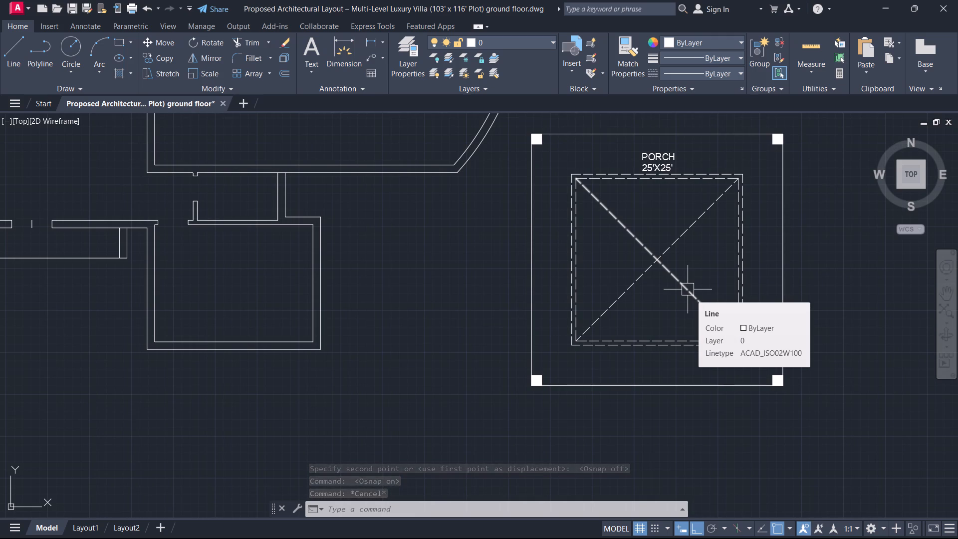
pyautogui.scroll(-5, 718, 338)
pyautogui.scroll(2, 667, 369)
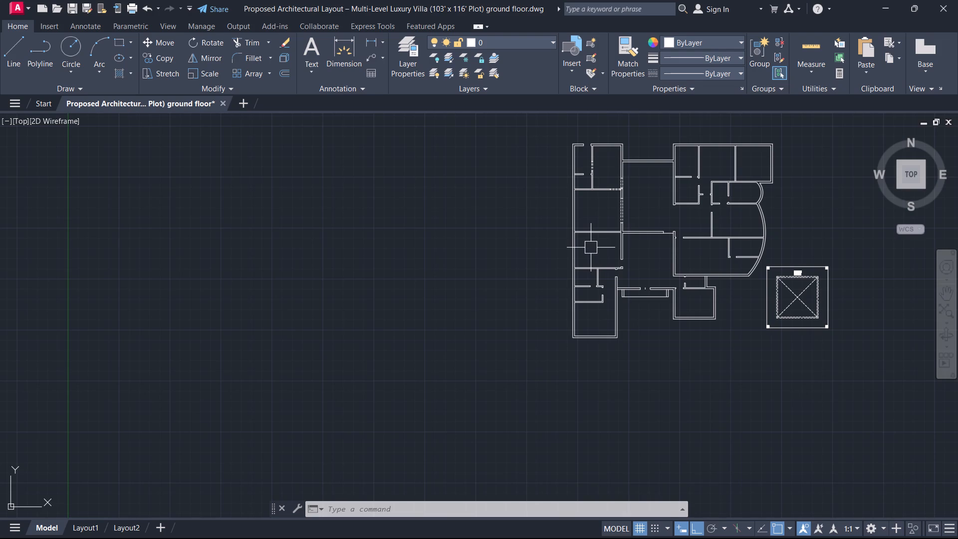
pyautogui.moveTo(683, 149); pyautogui.dragTo(580, 260, button='middle')
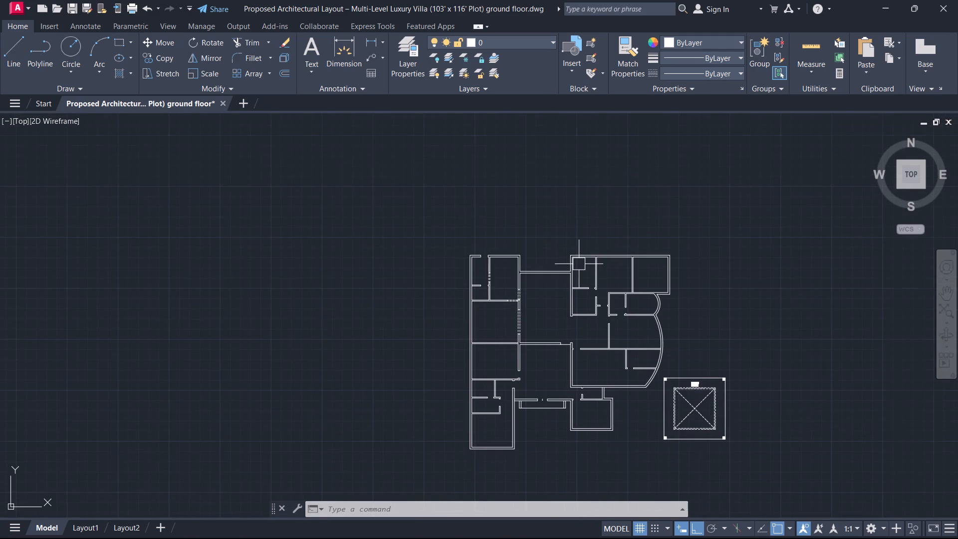
pyautogui.write('O')
pyautogui.press('space')
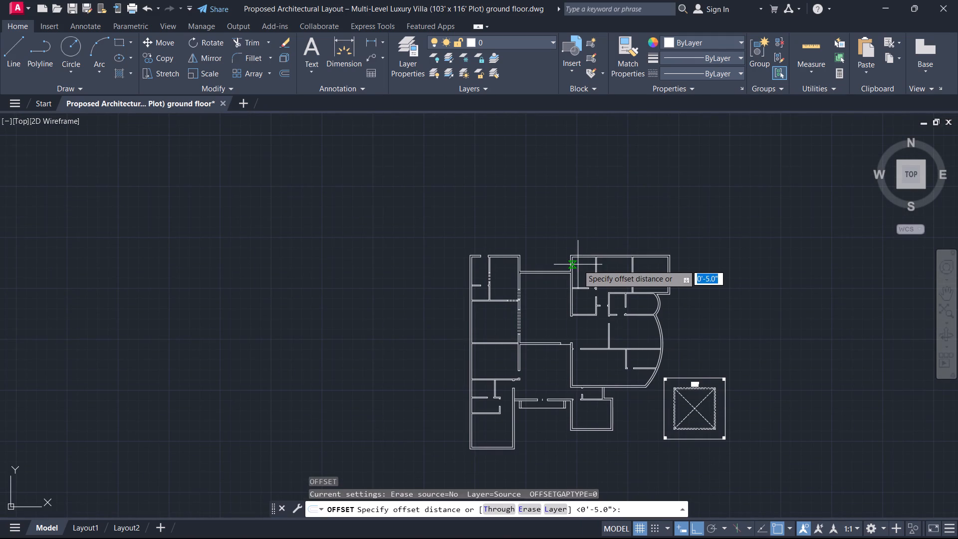
pyautogui.write("4'")
pyautogui.press('Return')
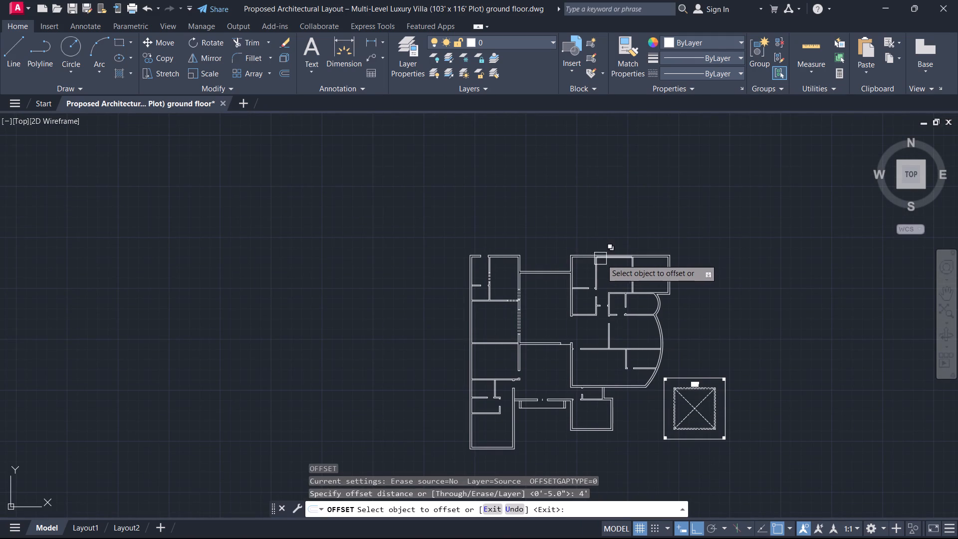
pyautogui.scroll(2, 607, 248)
pyautogui.click(615, 260)
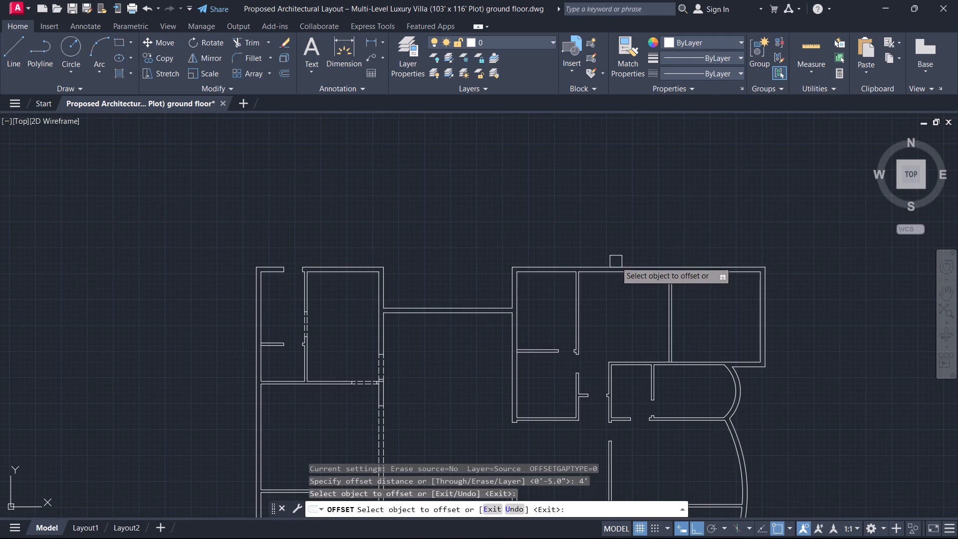
pyautogui.click(616, 262)
pyautogui.click(610, 225)
pyautogui.press('Escape')
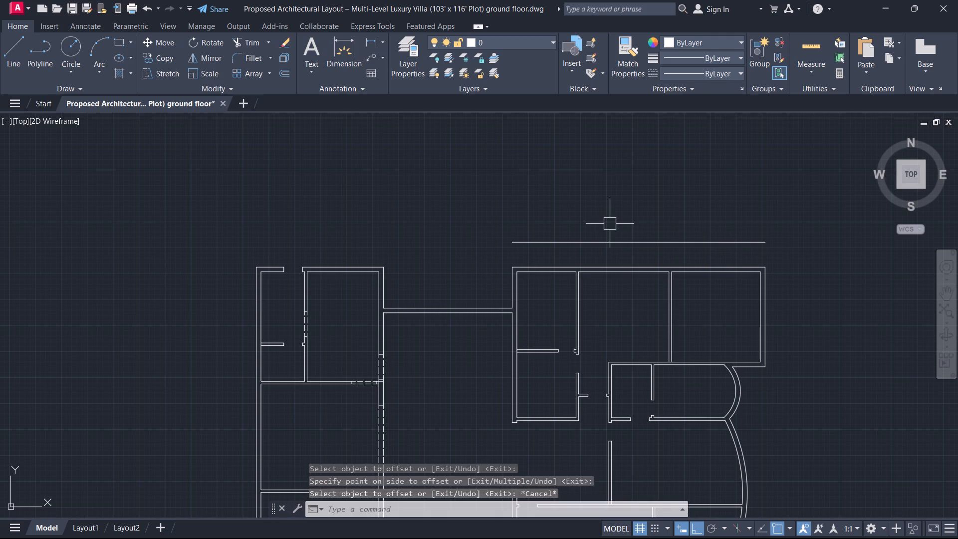
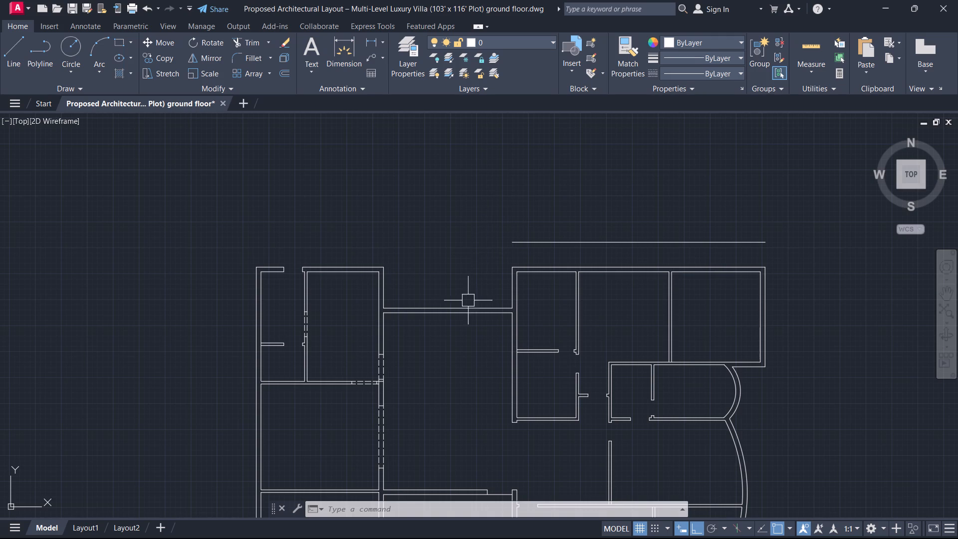
# Offset the outer line of the villa's west exterior wall outward by 4'-0".
pyautogui.scroll(-5, 561, 275)
pyautogui.scroll(3, 547, 306)
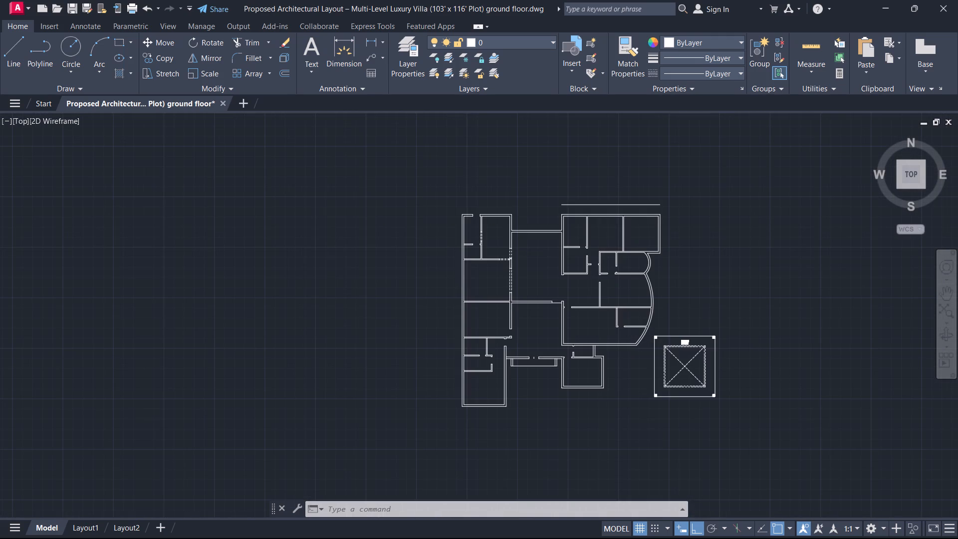
pyautogui.scroll(1, 548, 323)
pyautogui.moveTo(548, 323); pyautogui.dragTo(730, 401, button='middle')
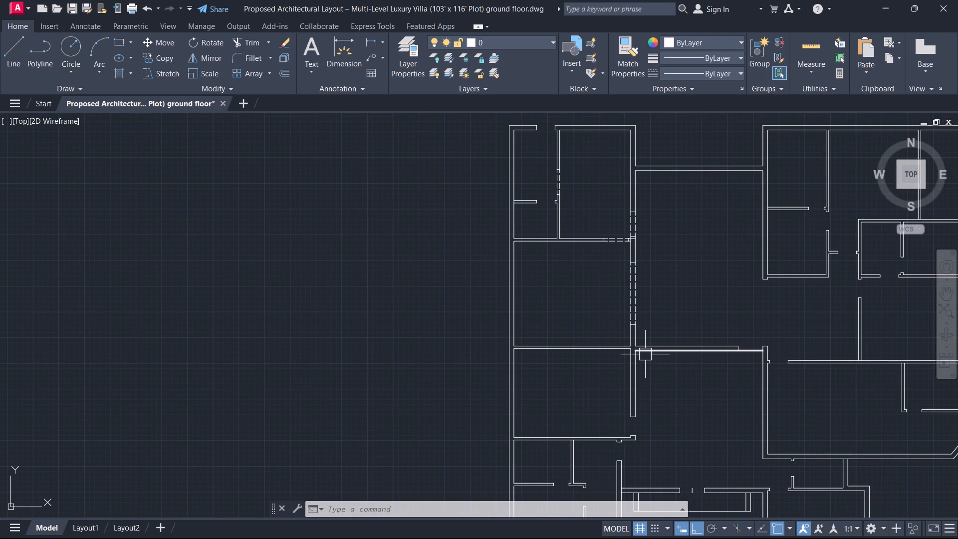
pyautogui.write('O')
pyautogui.press('space')
pyautogui.press('space')
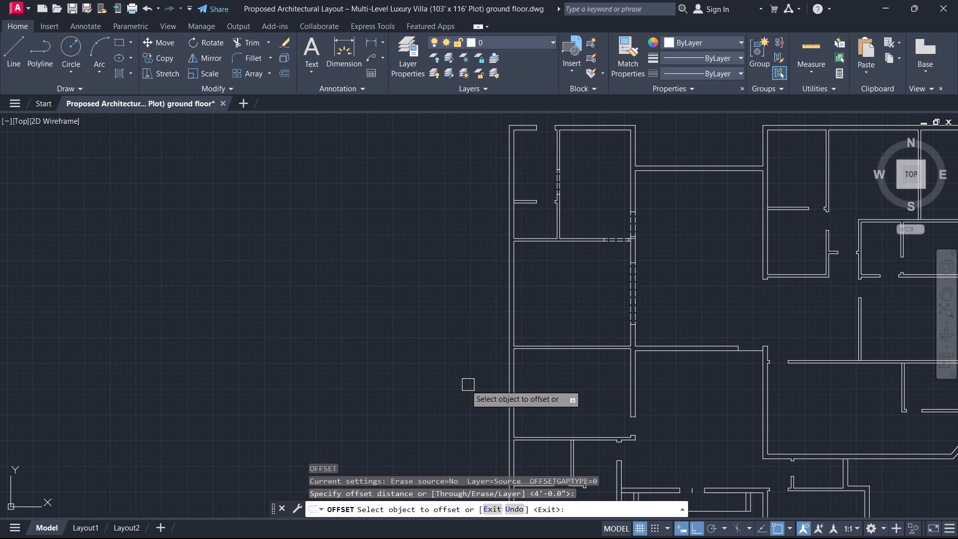
pyautogui.click(506, 407)
pyautogui.click(476, 396)
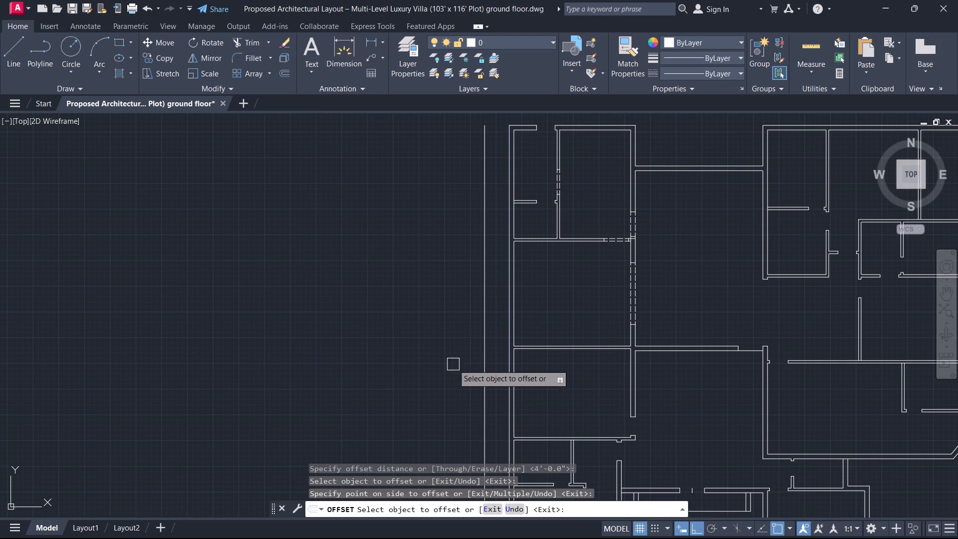
pyautogui.rightClick(429, 331)
pyautogui.click(465, 354)
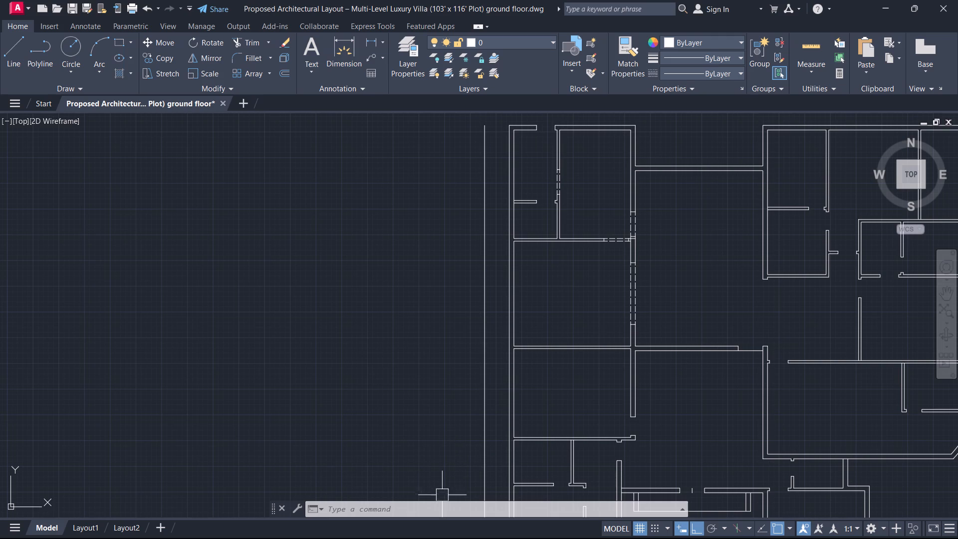
# Fillet the offset line along the west wall with the horizontal line north of the building, forming a square corner.
pyautogui.scroll(-1, 491, 417)
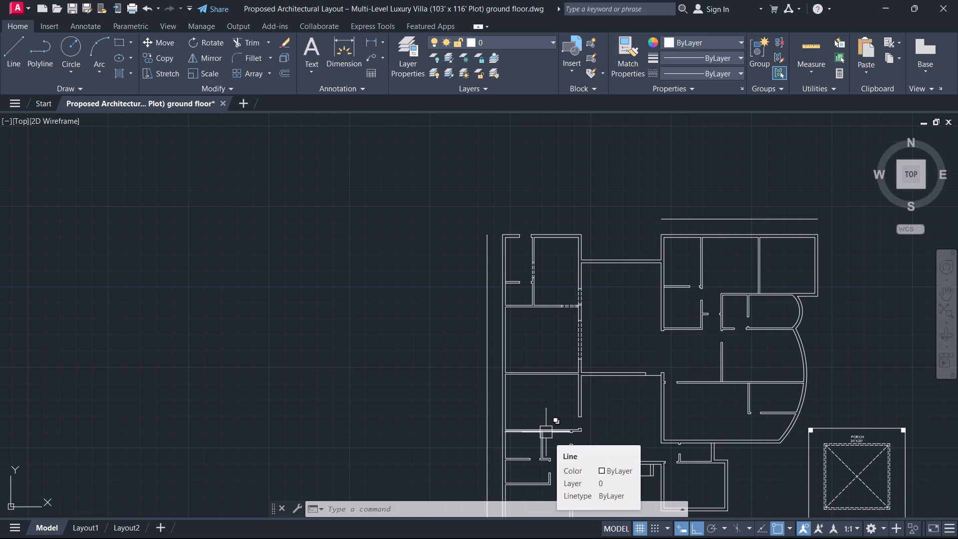
pyautogui.moveTo(579, 369); pyautogui.dragTo(577, 418, button='middle')
pyautogui.scroll(1, 579, 369)
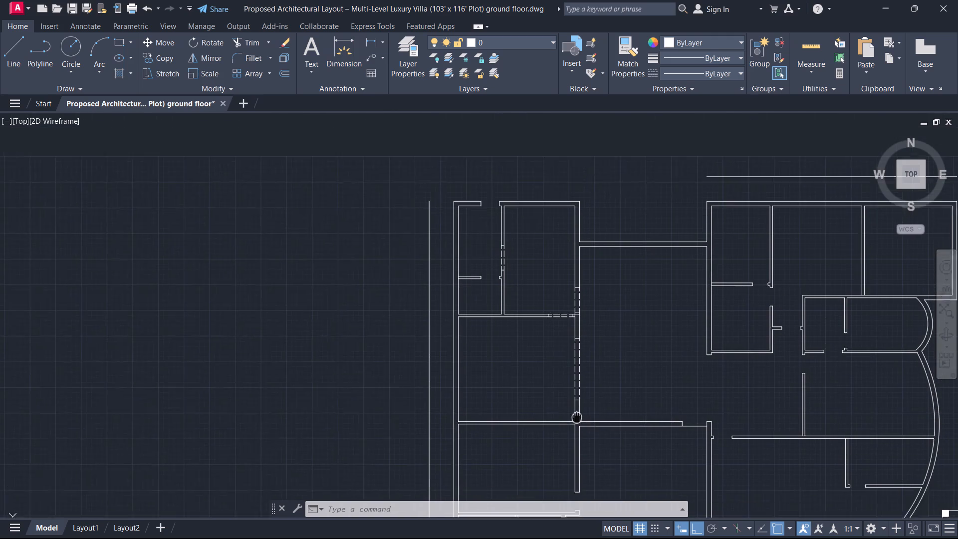
pyautogui.moveTo(577, 418); pyautogui.dragTo(577, 429, button='middle')
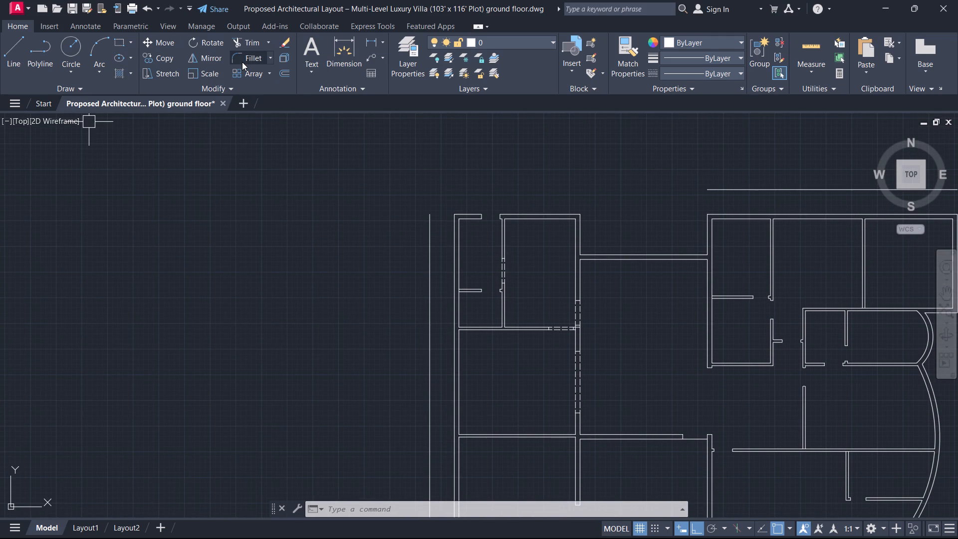
pyautogui.click(241, 62)
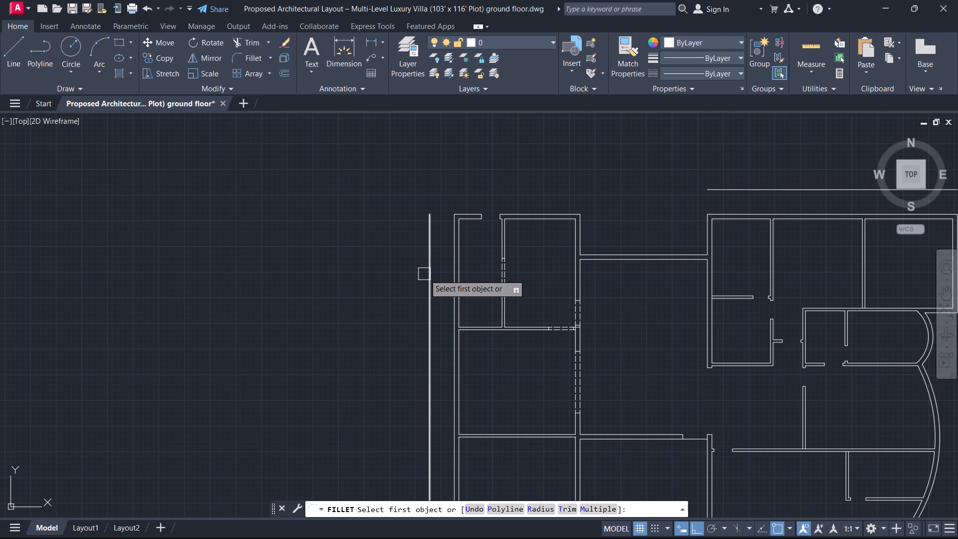
pyautogui.click(431, 275)
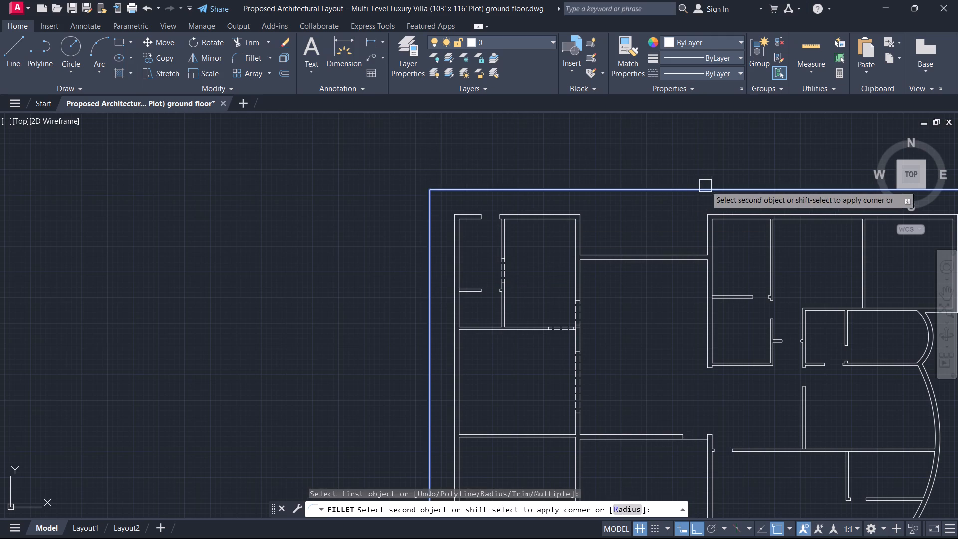
pyautogui.click(717, 187)
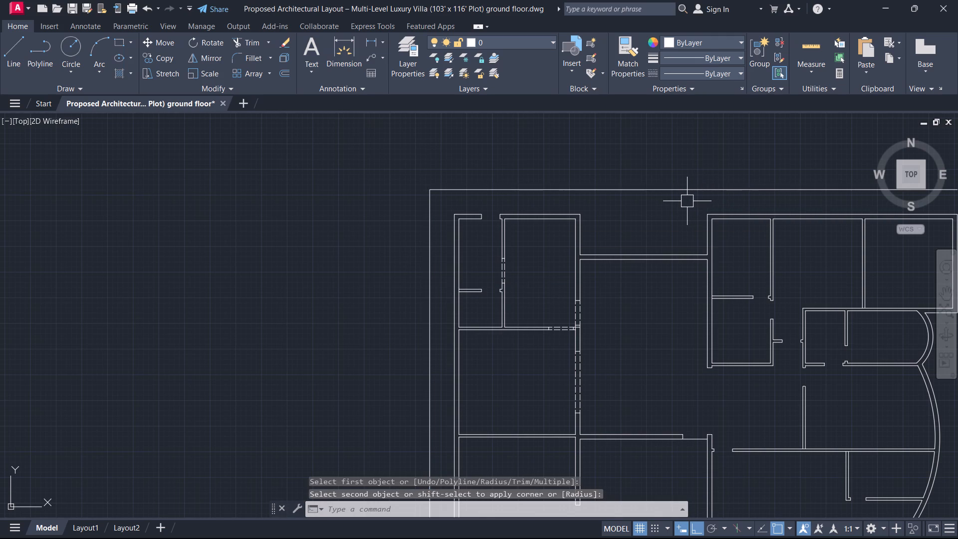
# Examine the southern side of the ground floor plan around the entrance, the front rooms and the detached porch.
pyautogui.scroll(-3, 655, 231)
pyautogui.moveTo(642, 236); pyautogui.dragTo(505, 244, button='middle')
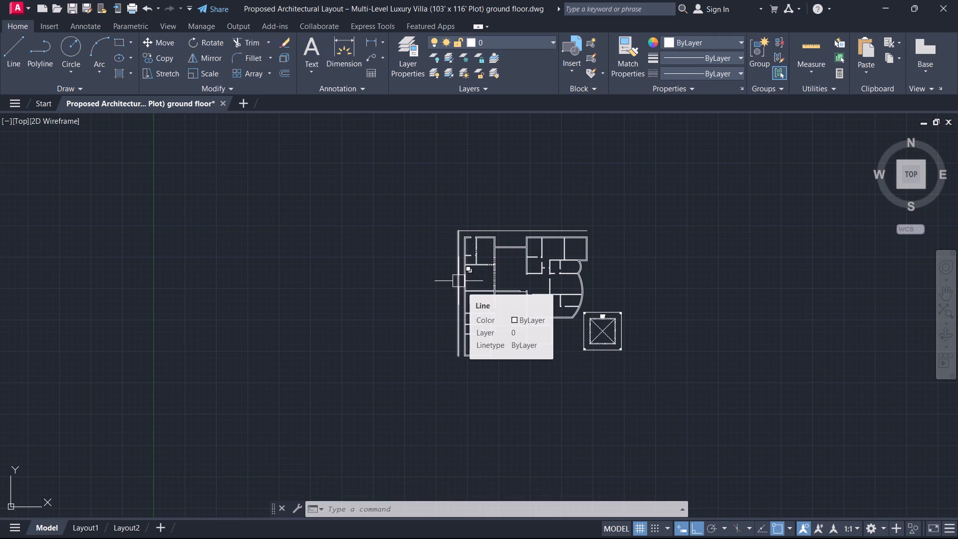
pyautogui.moveTo(544, 333); pyautogui.dragTo(506, 370, button='middle')
pyautogui.scroll(1, 543, 332)
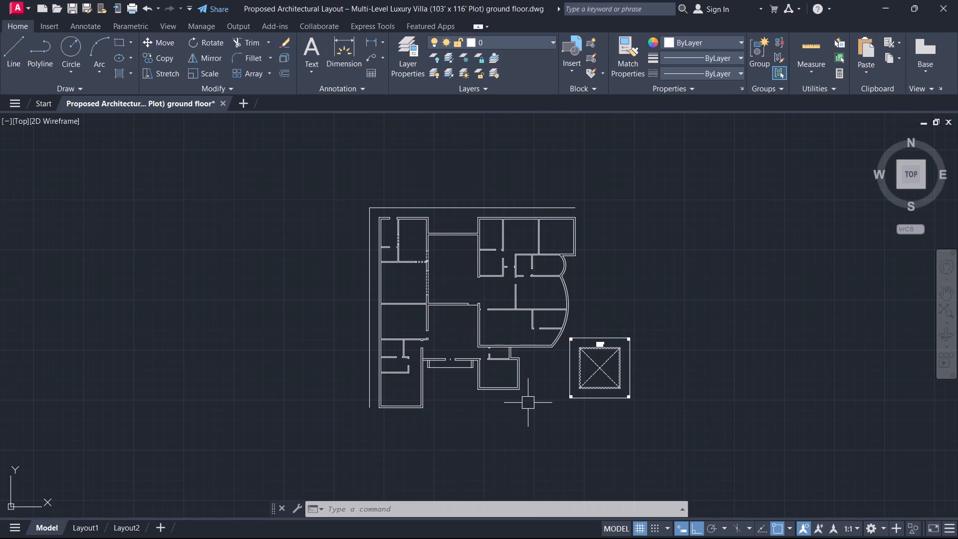
pyautogui.scroll(2, 543, 382)
pyautogui.moveTo(543, 382); pyautogui.dragTo(594, 346, button='middle')
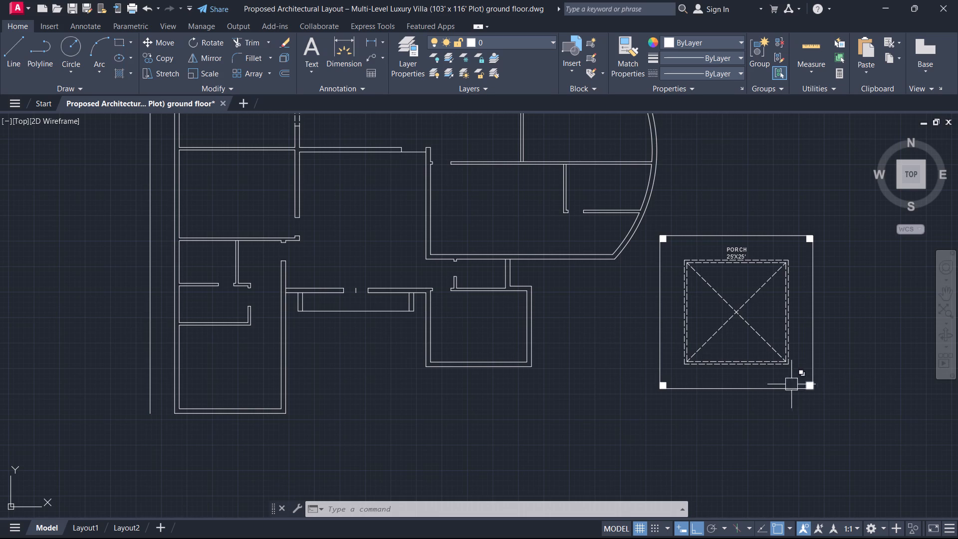
pyautogui.scroll(1, 505, 328)
pyautogui.moveTo(505, 328); pyautogui.dragTo(590, 311, button='middle')
pyautogui.scroll(-1, 590, 311)
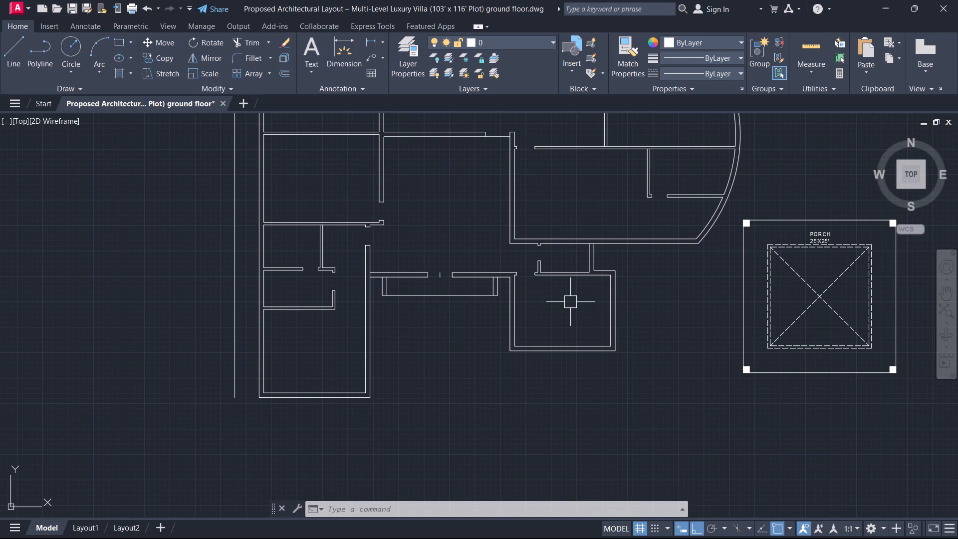
pyautogui.moveTo(570, 301); pyautogui.dragTo(552, 330, button='middle')
pyautogui.scroll(1, 570, 301)
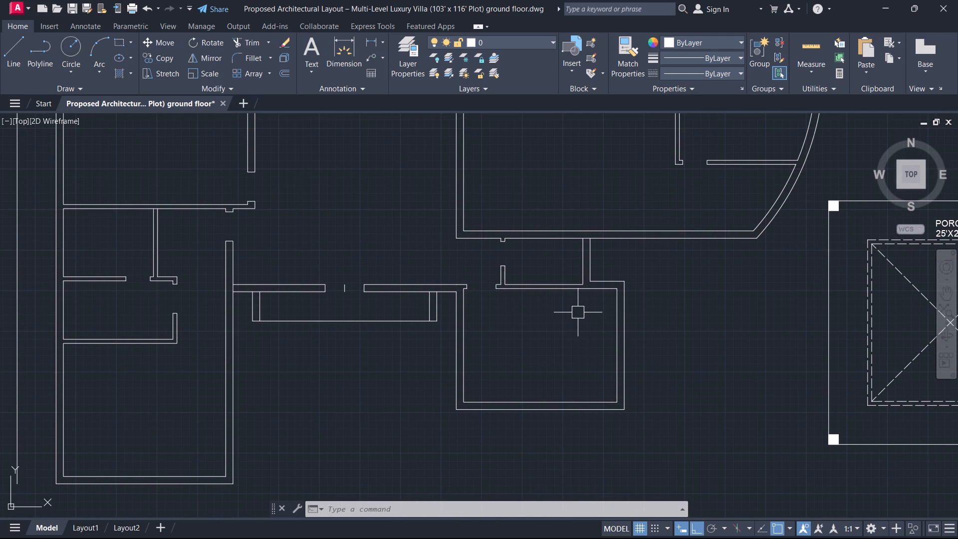
pyautogui.moveTo(550, 305); pyautogui.dragTo(555, 263, button='middle')
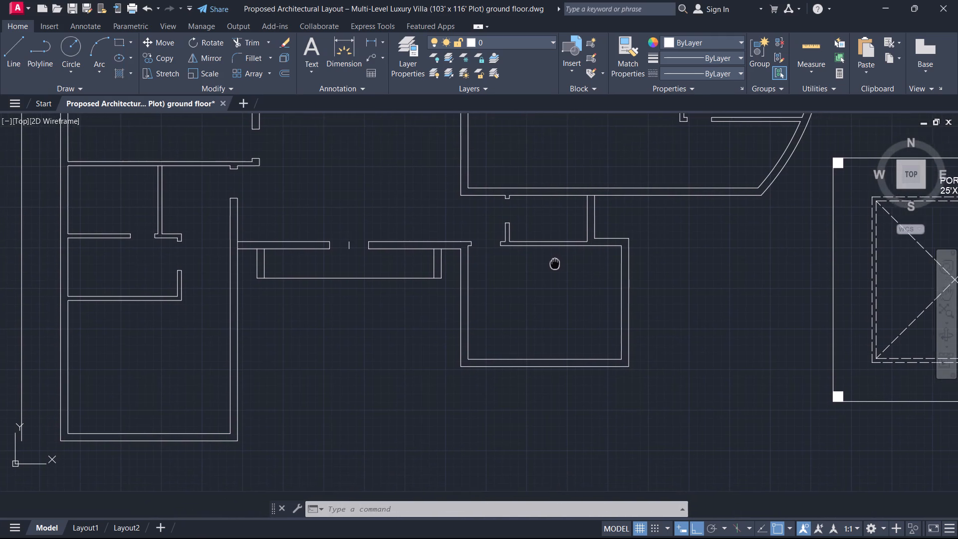
pyautogui.moveTo(555, 263); pyautogui.dragTo(542, 262, button='middle')
pyautogui.moveTo(548, 297); pyautogui.dragTo(532, 288, button='middle')
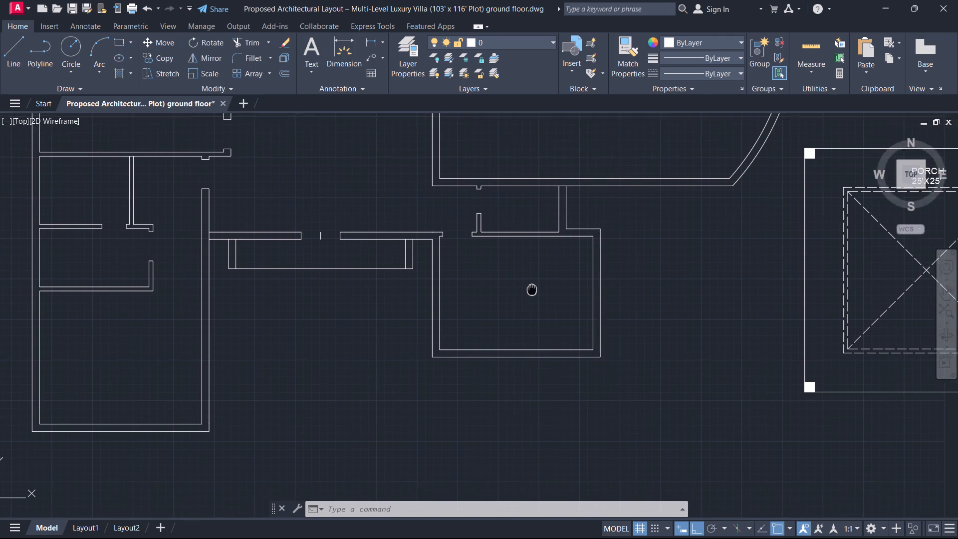
pyautogui.moveTo(532, 288); pyautogui.dragTo(546, 318, button='middle')
pyautogui.scroll(-1, 546, 318)
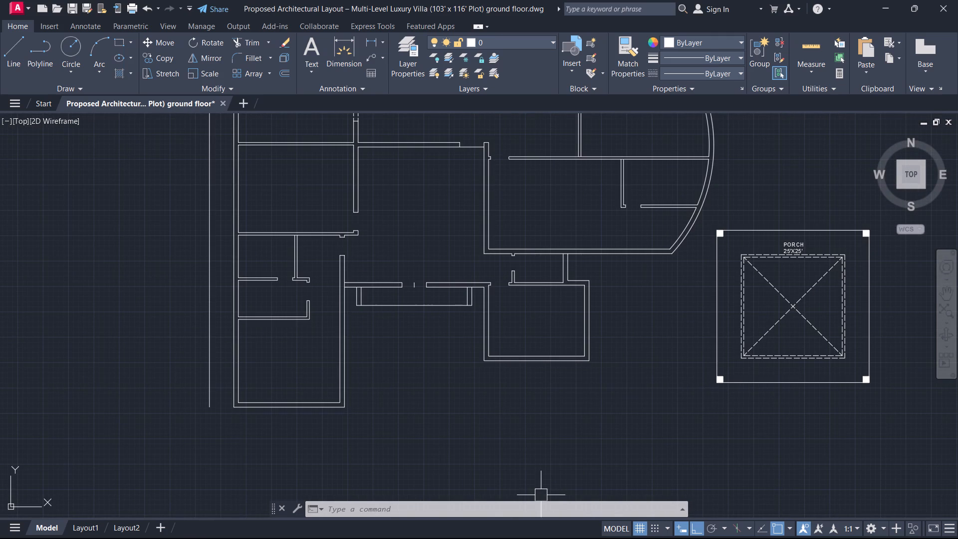
pyautogui.scroll(-1, 554, 522)
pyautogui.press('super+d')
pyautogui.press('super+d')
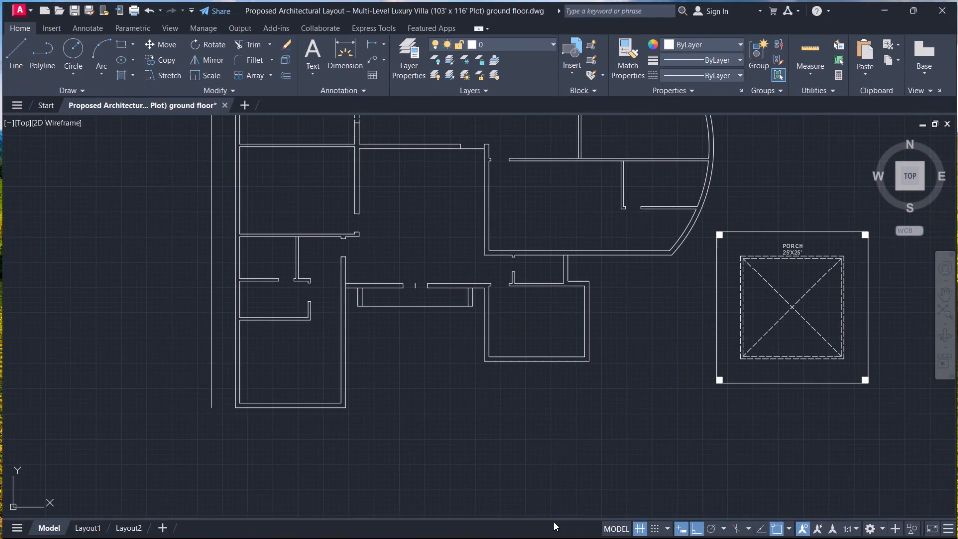
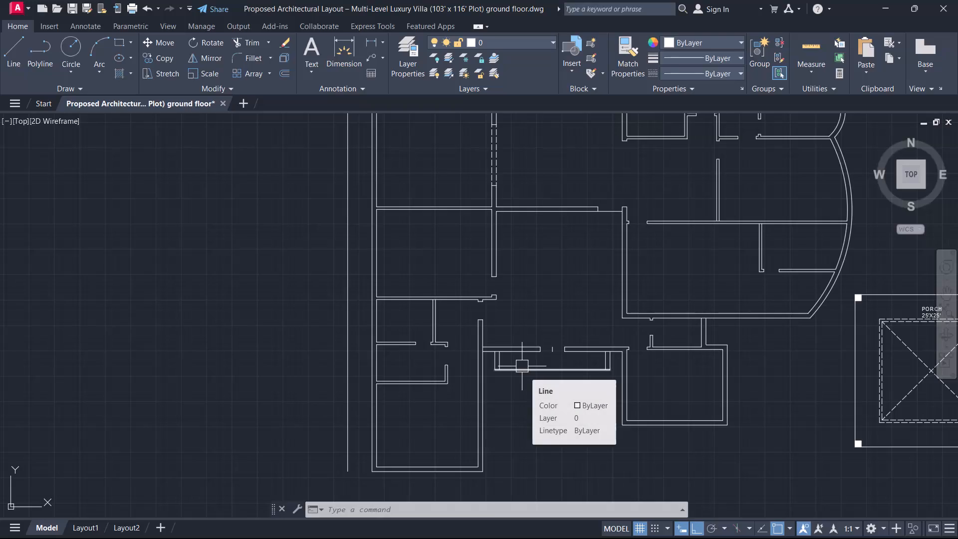
# Move the vertical boundary line along the villa's west side 1' farther west.
pyautogui.moveTo(551, 349); pyautogui.dragTo(662, 367, button='middle')
pyautogui.scroll(1, 551, 349)
pyautogui.scroll(-3, 657, 373)
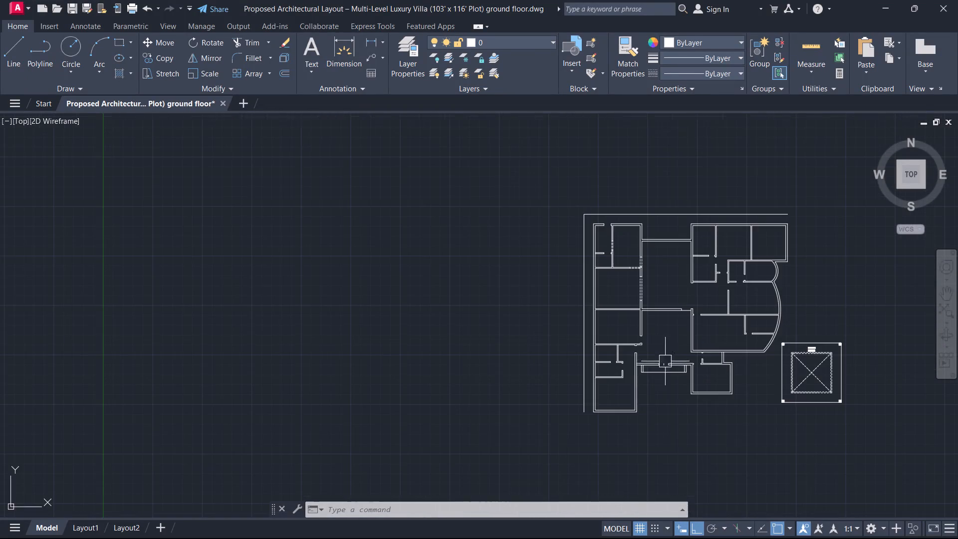
pyautogui.moveTo(648, 406); pyautogui.dragTo(540, 335, button='middle')
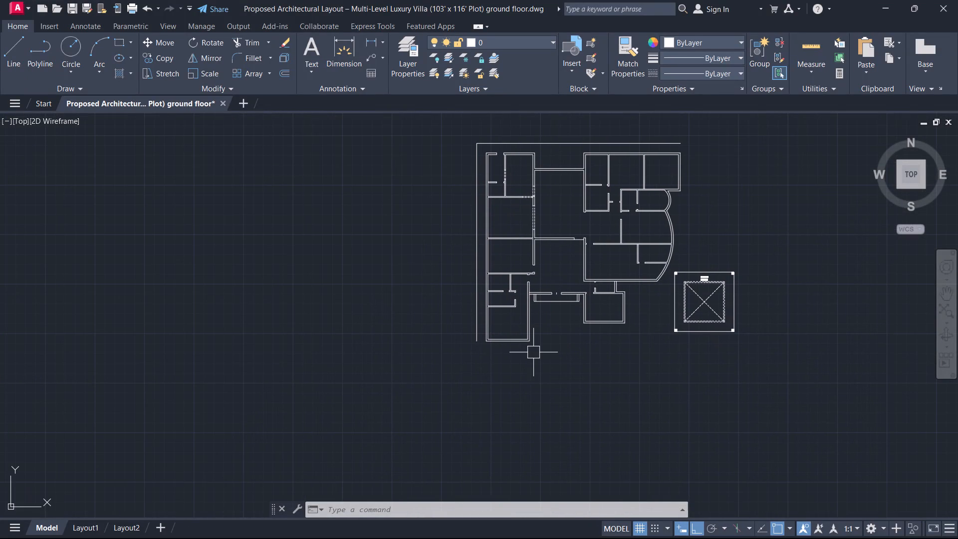
pyautogui.scroll(2, 499, 313)
pyautogui.moveTo(497, 310); pyautogui.dragTo(516, 426, button='middle')
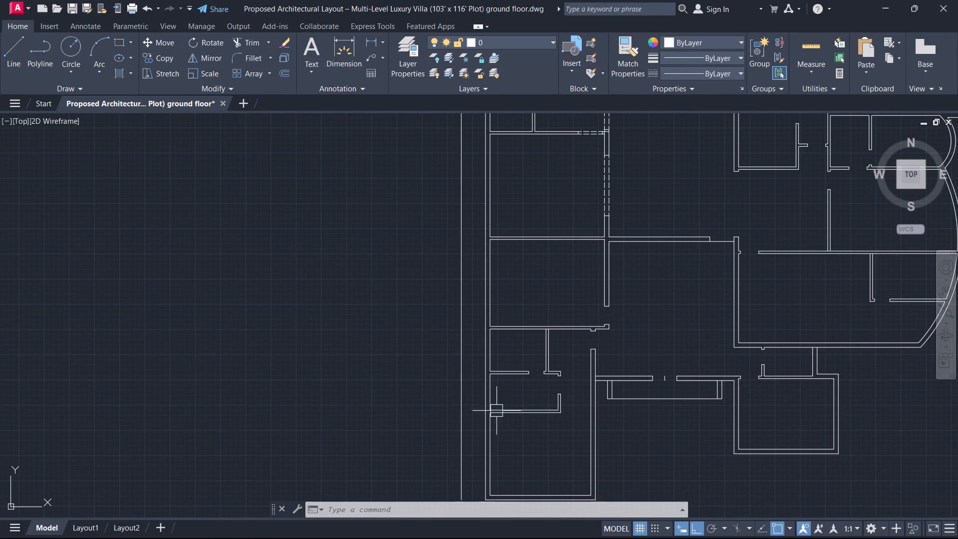
pyautogui.click(458, 382)
pyautogui.write('M')
pyautogui.press('space')
pyautogui.click(458, 382)
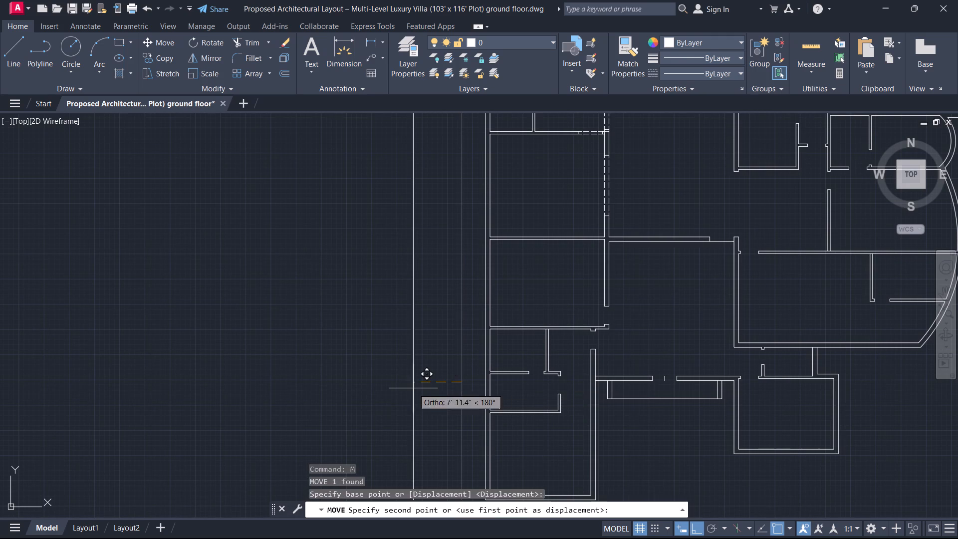
pyautogui.press('1')
pyautogui.press("'")
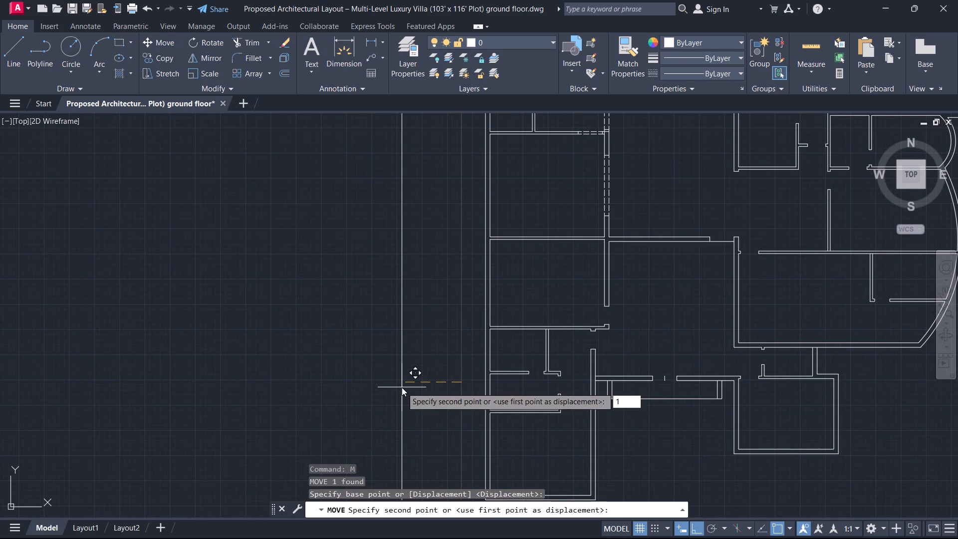
pyautogui.press('Return')
# Fillet the moved west boundary line with the north boundary line at zero radius to close their corner.
pyautogui.moveTo(447, 314); pyautogui.dragTo(451, 314, button='middle')
pyautogui.scroll(-2, 447, 314)
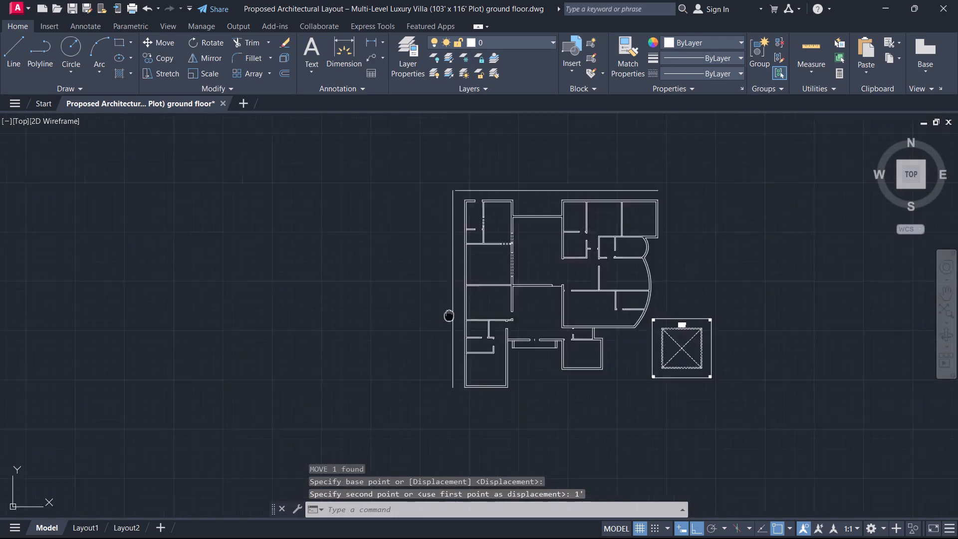
pyautogui.moveTo(451, 314); pyautogui.dragTo(479, 405, button='middle')
pyautogui.scroll(1, 469, 378)
pyautogui.write('F')
pyautogui.press('space')
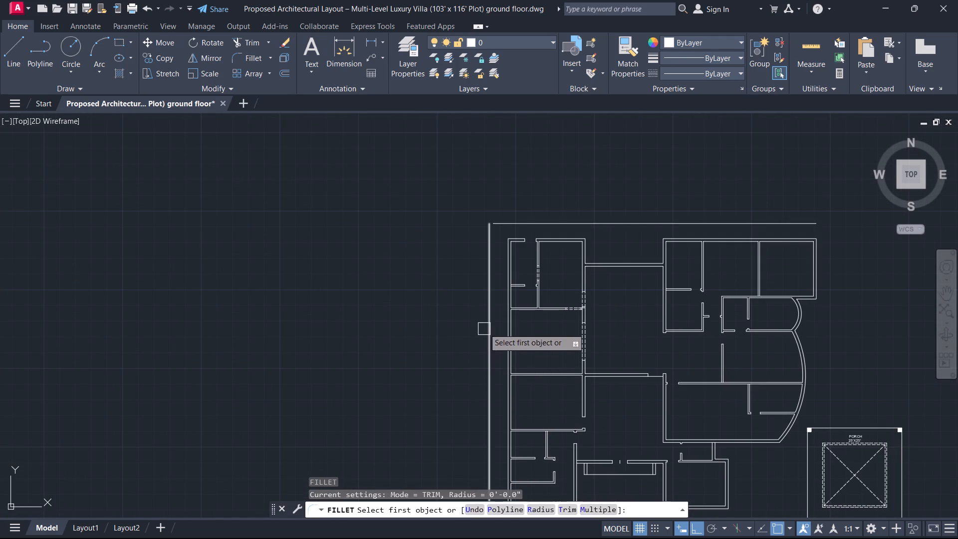
pyautogui.click(488, 319)
pyautogui.click(512, 219)
pyautogui.press('Escape')
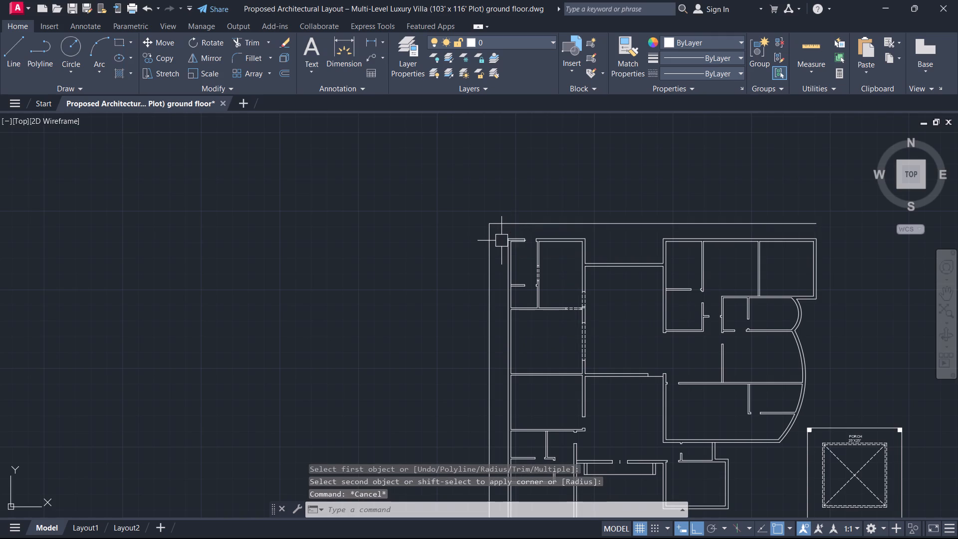
# Offset the west and north boundary lines 5" inward, toward the building.
pyautogui.write('O')
pyautogui.press('space')
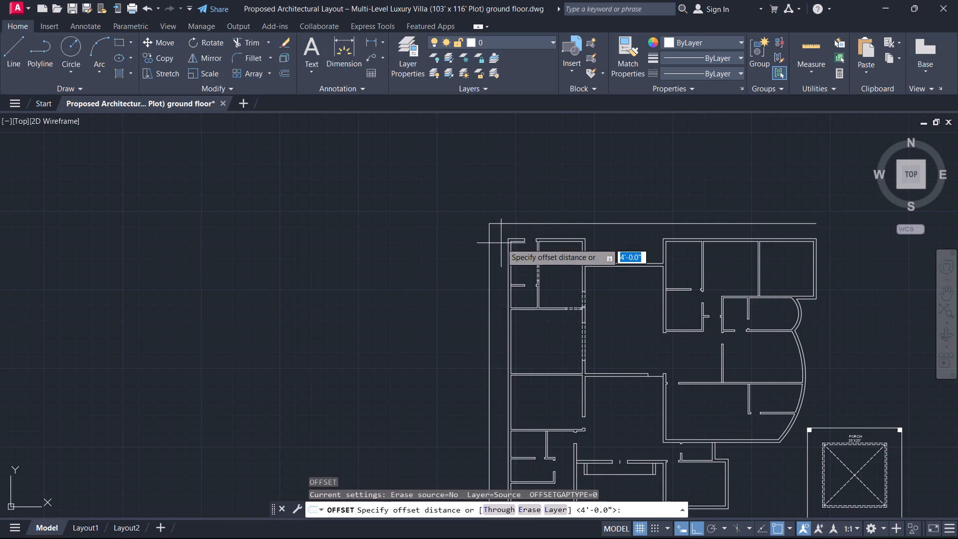
pyautogui.press('5')
pyautogui.press('Return')
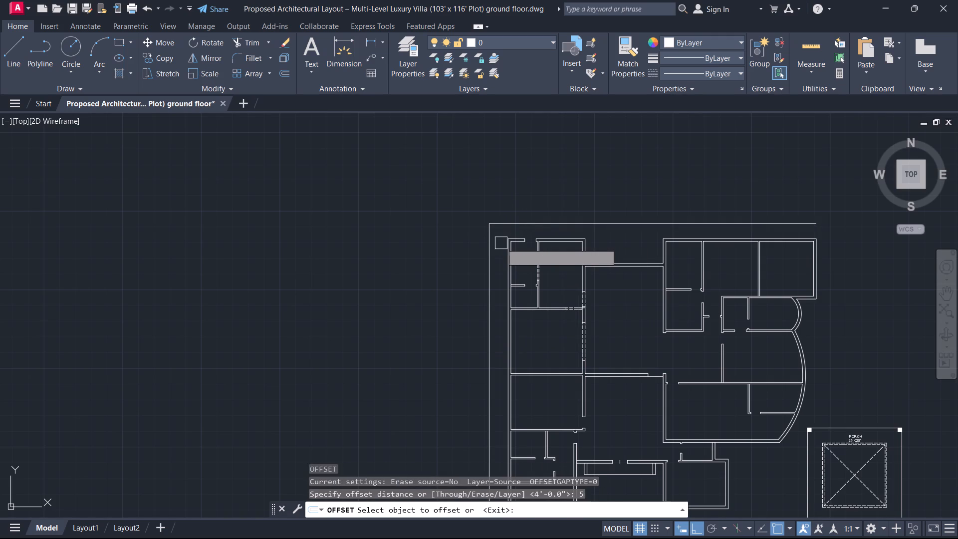
pyautogui.click(493, 244)
pyautogui.click(511, 243)
pyautogui.click(514, 221)
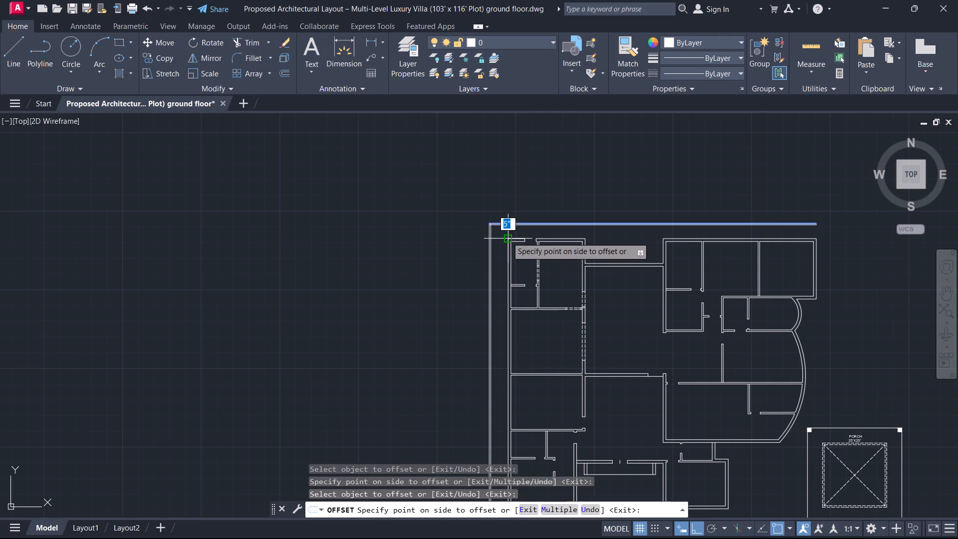
pyautogui.click(506, 238)
pyautogui.press('Escape')
# Fillet the inner west and north boundary lines into a square corner northwest of the building.
pyautogui.scroll(3, 500, 236)
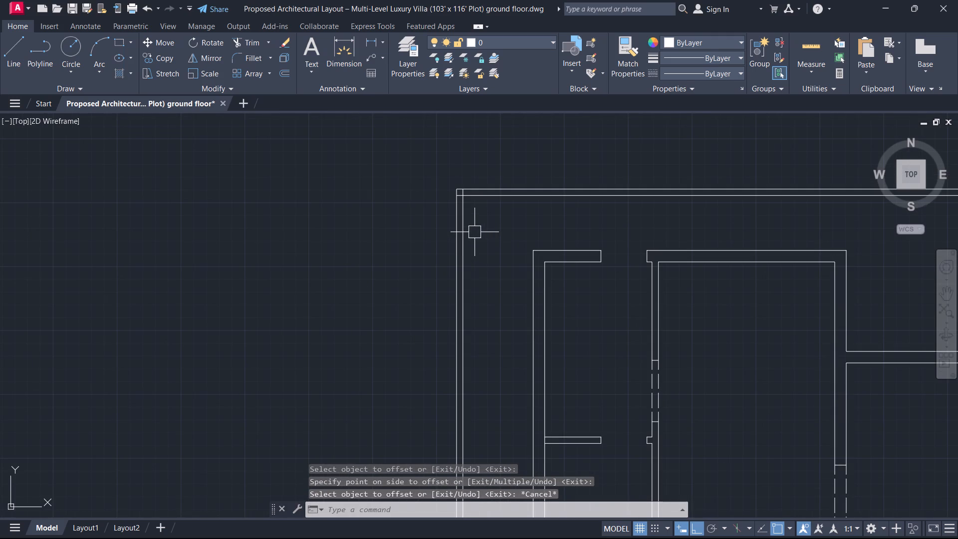
pyautogui.write('F')
pyautogui.press('space')
pyautogui.click(465, 230)
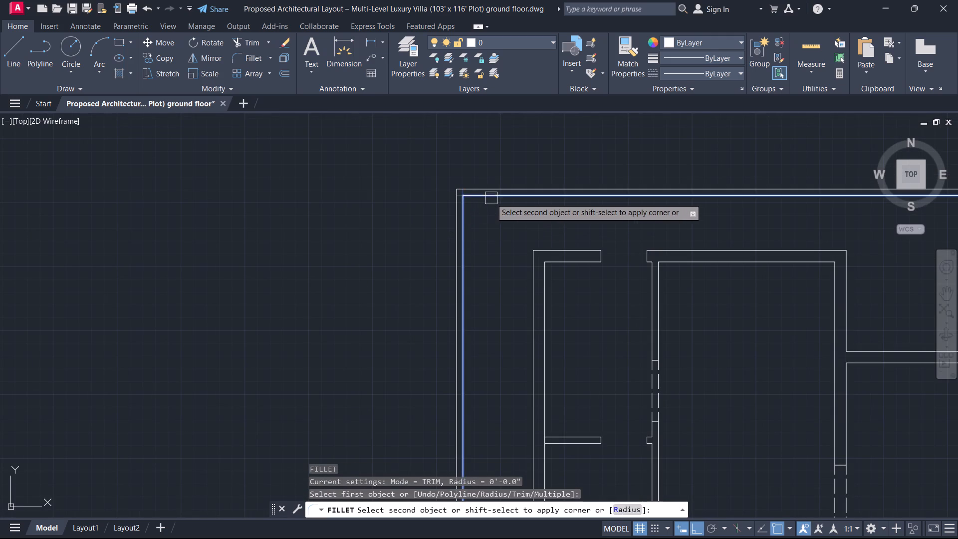
pyautogui.click(491, 198)
pyautogui.press('Escape')
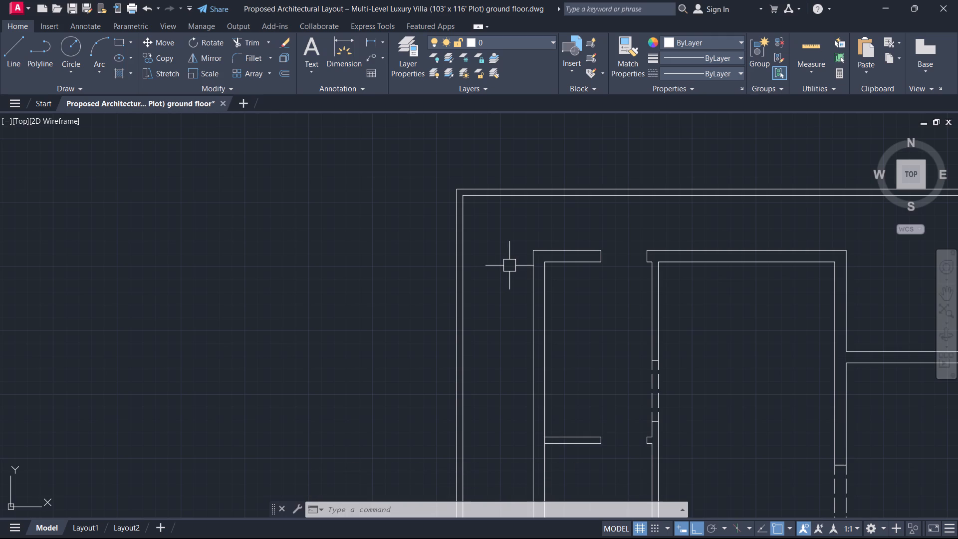
# Offset the outer west boundary line 116' to the east, beyond the porch.
pyautogui.write('O 1')
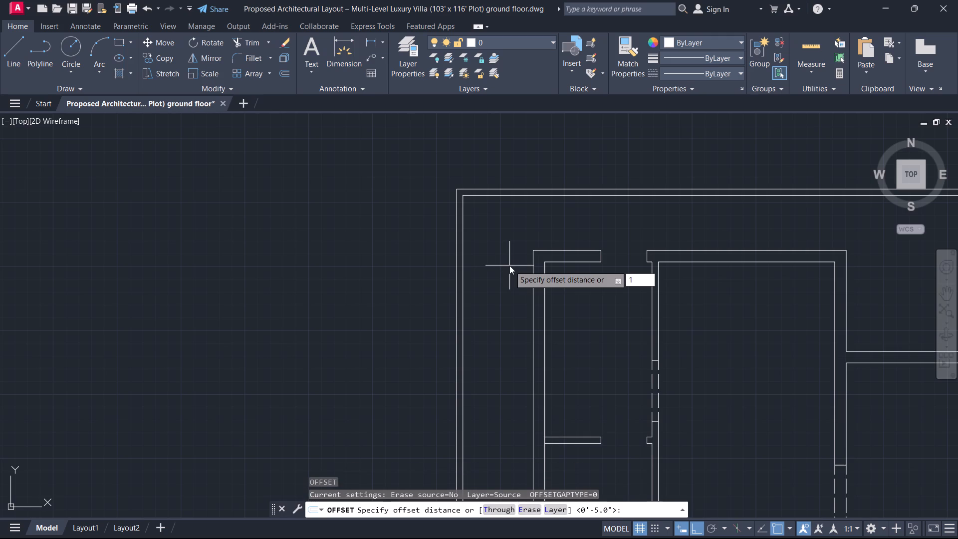
pyautogui.press('1')
pyautogui.write("6'")
pyautogui.press('Return')
pyautogui.scroll(2, 440, 246)
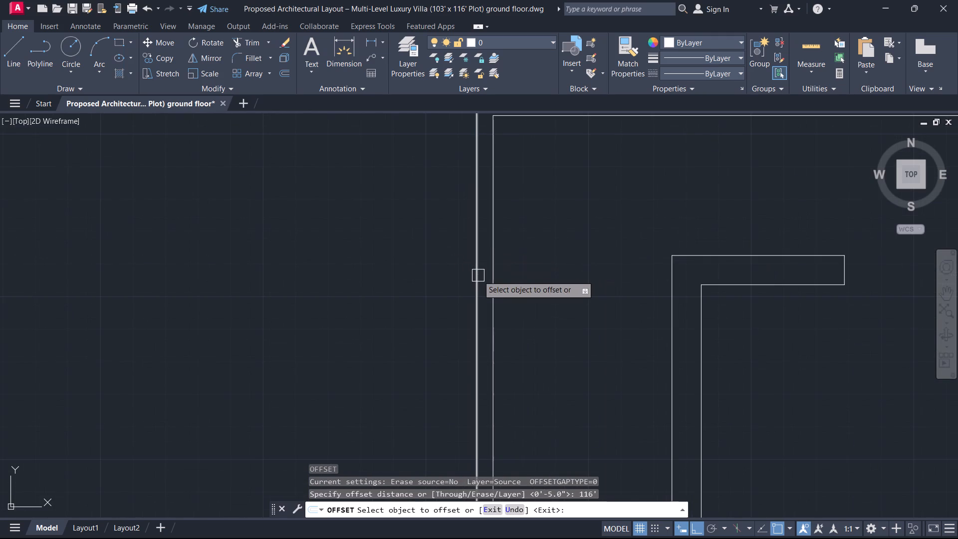
pyautogui.click(478, 275)
pyautogui.click(531, 253)
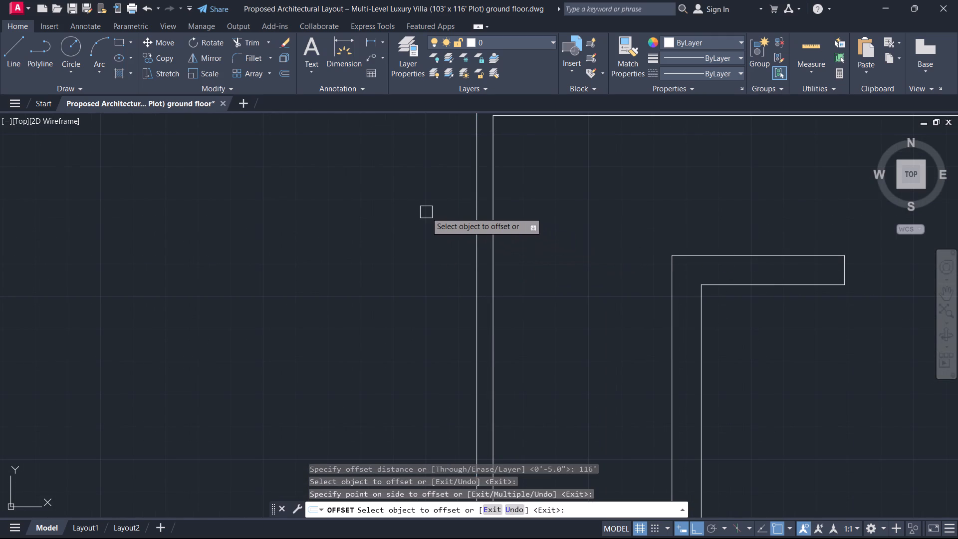
pyautogui.scroll(-5, 512, 243)
pyautogui.moveTo(523, 247); pyautogui.dragTo(299, 242, button='middle')
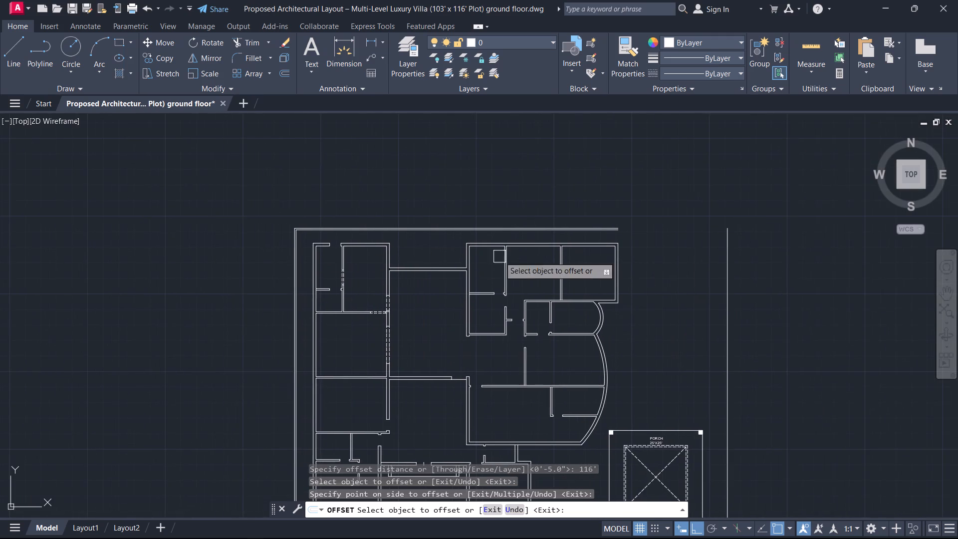
pyautogui.moveTo(568, 249); pyautogui.dragTo(465, 121, button='middle')
pyautogui.press('Escape')
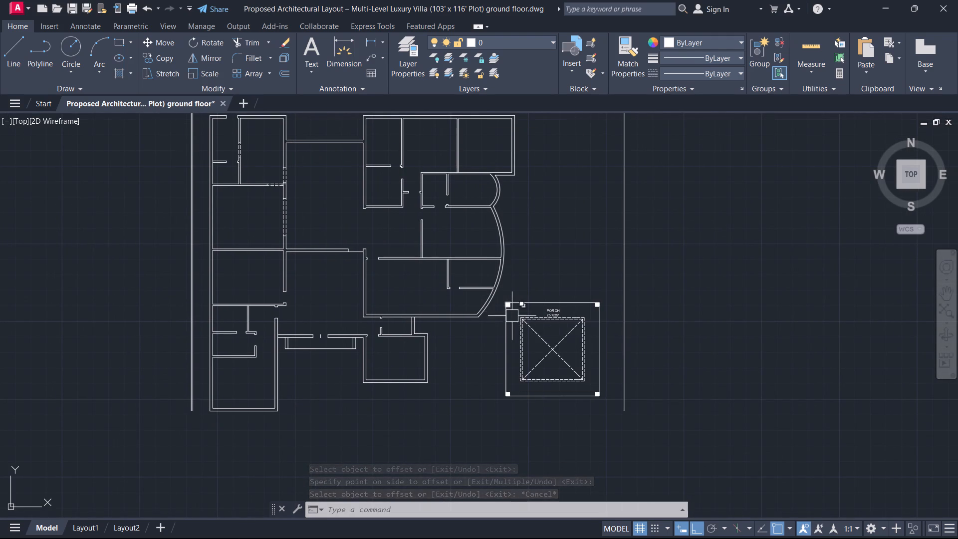
# Offset the east boundary line 5" inward, toward the building.
pyautogui.scroll(-2, 629, 280)
pyautogui.moveTo(629, 280); pyautogui.dragTo(639, 367, button='middle')
pyautogui.scroll(1, 642, 317)
pyautogui.scroll(2, 565, 262)
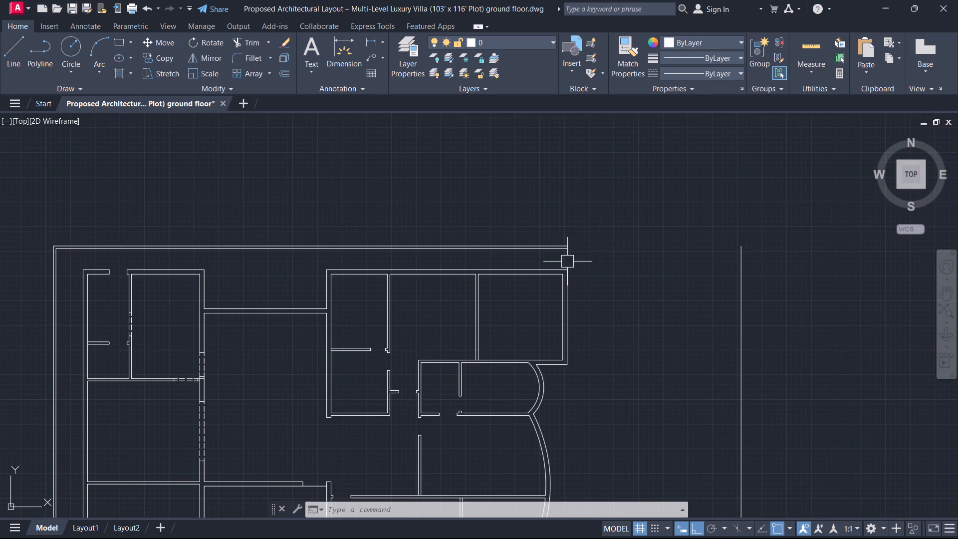
pyautogui.write('O')
pyautogui.press('space')
pyautogui.press('5')
pyautogui.press('Return')
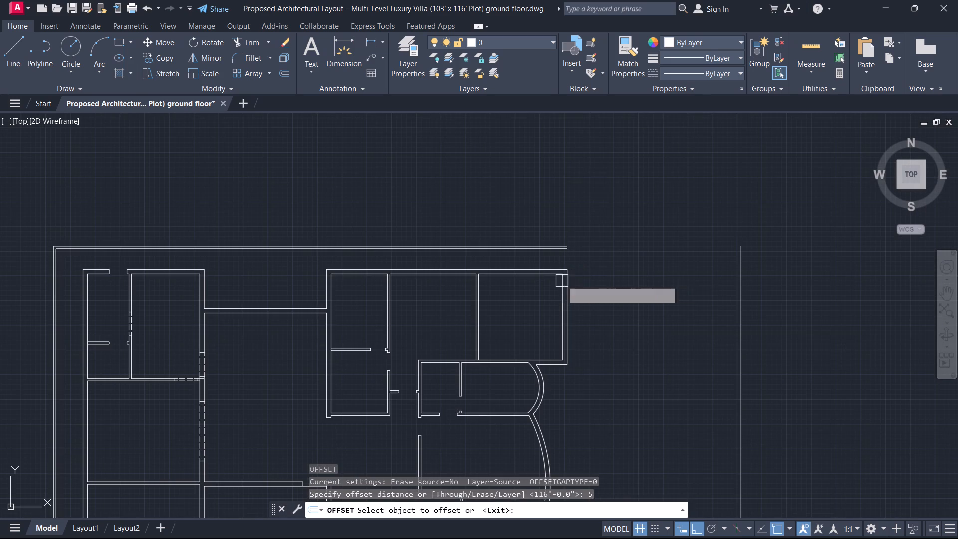
pyautogui.click(741, 302)
pyautogui.click(719, 298)
pyautogui.press('Escape')
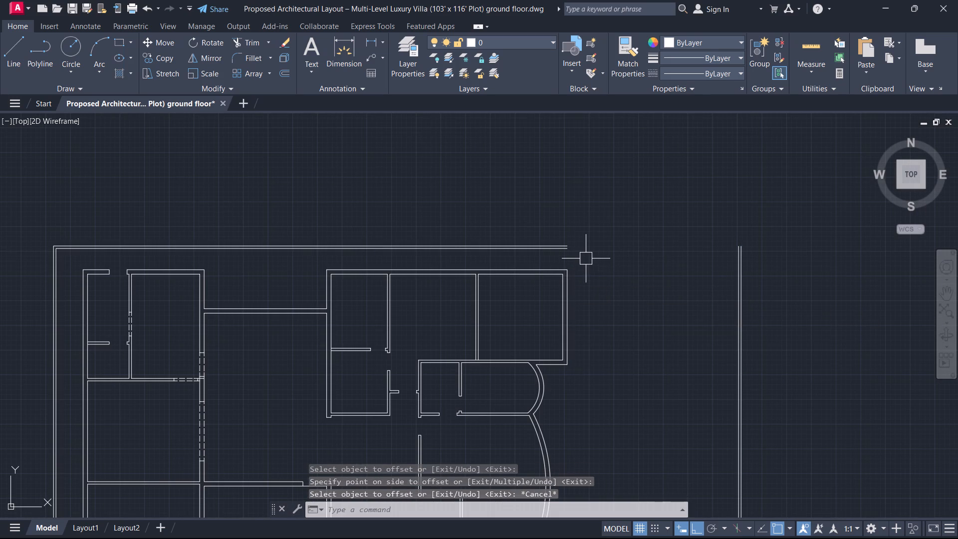
# Fillet the inner and outer north boundary lines with the matching east boundary lines to form square northeast corners.
pyautogui.press('f')
pyautogui.press('space')
pyautogui.scroll(3, 558, 238)
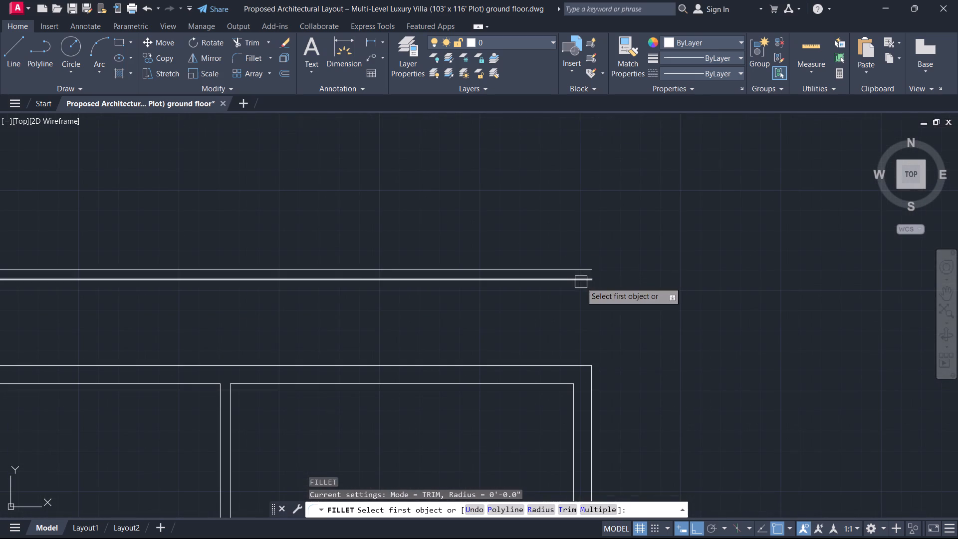
pyautogui.click(580, 282)
pyautogui.scroll(-3, 670, 286)
pyautogui.moveTo(665, 281); pyautogui.dragTo(452, 228, button='middle')
pyautogui.scroll(2, 521, 230)
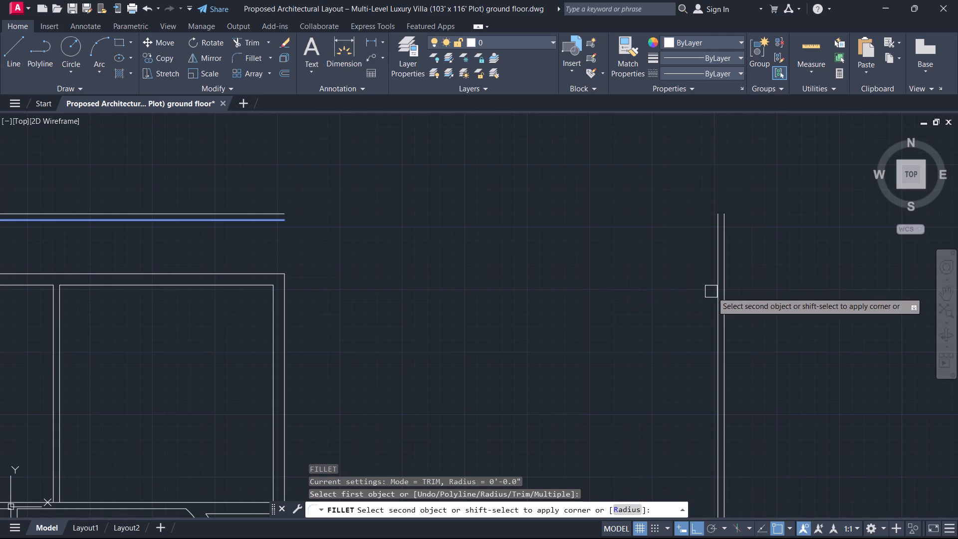
pyautogui.click(715, 293)
pyautogui.press('space')
pyautogui.click(277, 209)
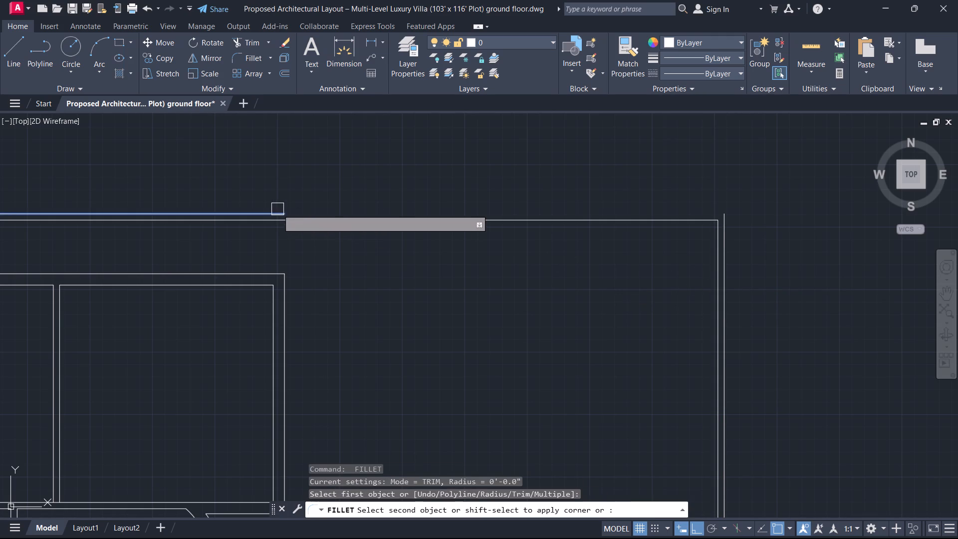
pyautogui.click(724, 209)
pyautogui.press('Escape')
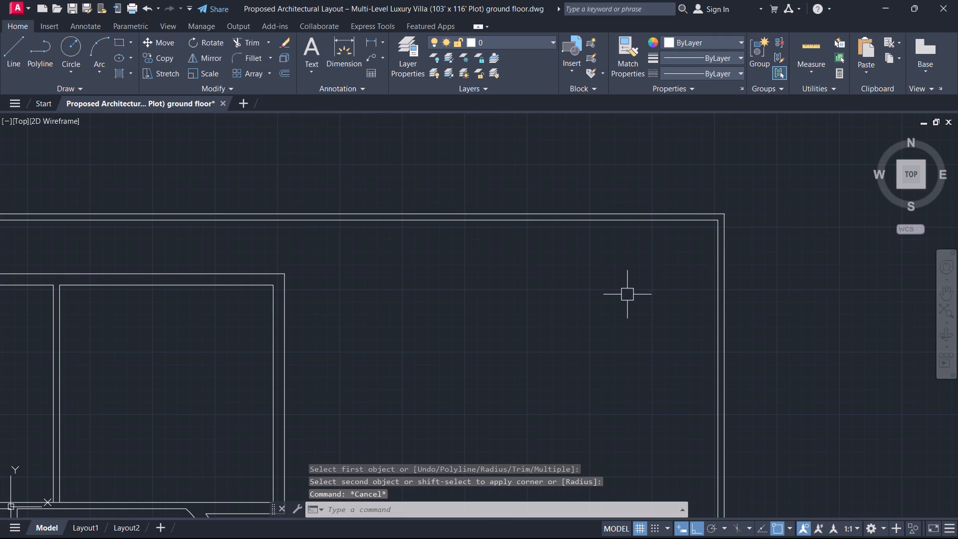
# Offset the outer north boundary line 103'-0" to the south, beyond the building and porch.
pyautogui.scroll(-1, 625, 296)
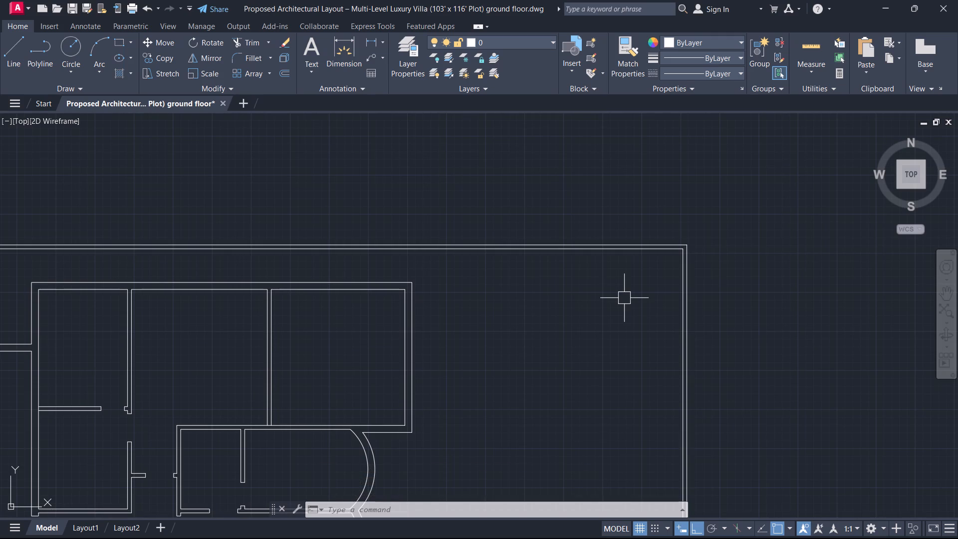
pyautogui.scroll(-4, 624, 299)
pyautogui.moveTo(624, 352); pyautogui.dragTo(740, 167, button='middle')
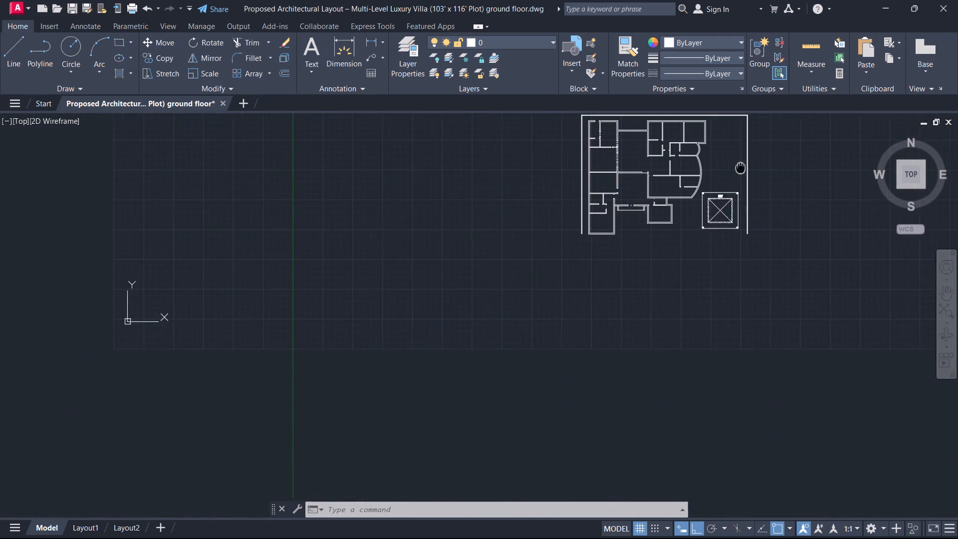
pyautogui.scroll(1, 633, 248)
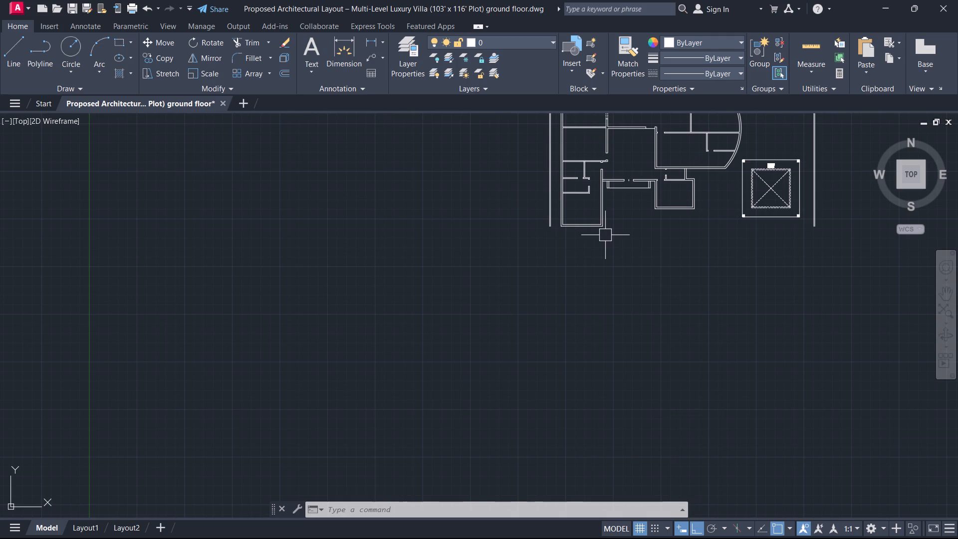
pyautogui.write('O 1')
pyautogui.press('0')
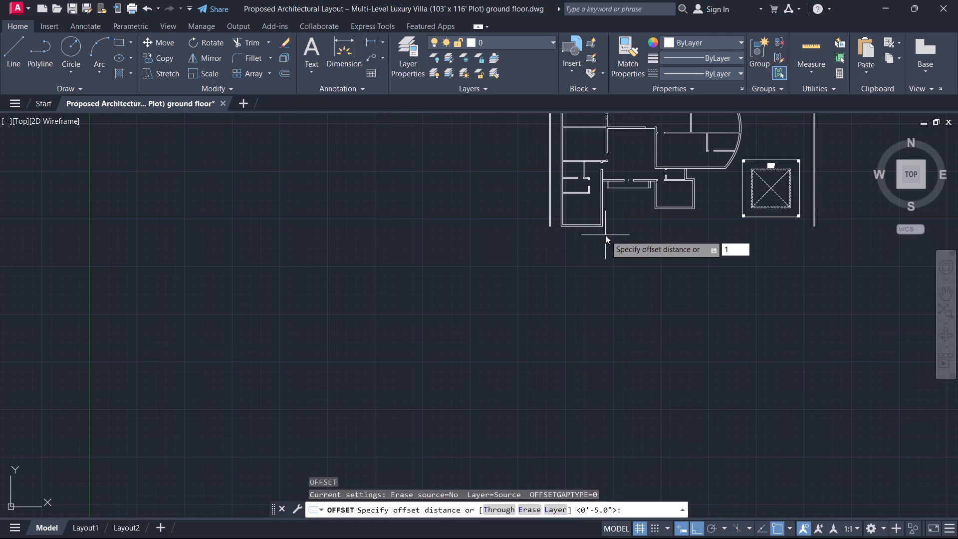
pyautogui.write("3'")
pyautogui.write('-0"')
pyautogui.scroll(-2, 594, 231)
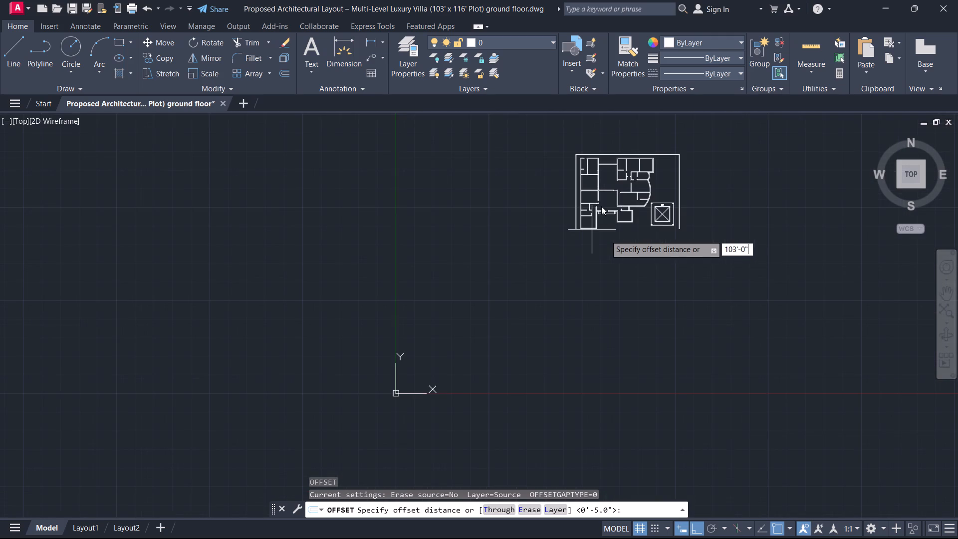
pyautogui.press('space')
pyautogui.scroll(2, 592, 190)
pyautogui.moveTo(602, 158); pyautogui.dragTo(616, 259, button='middle')
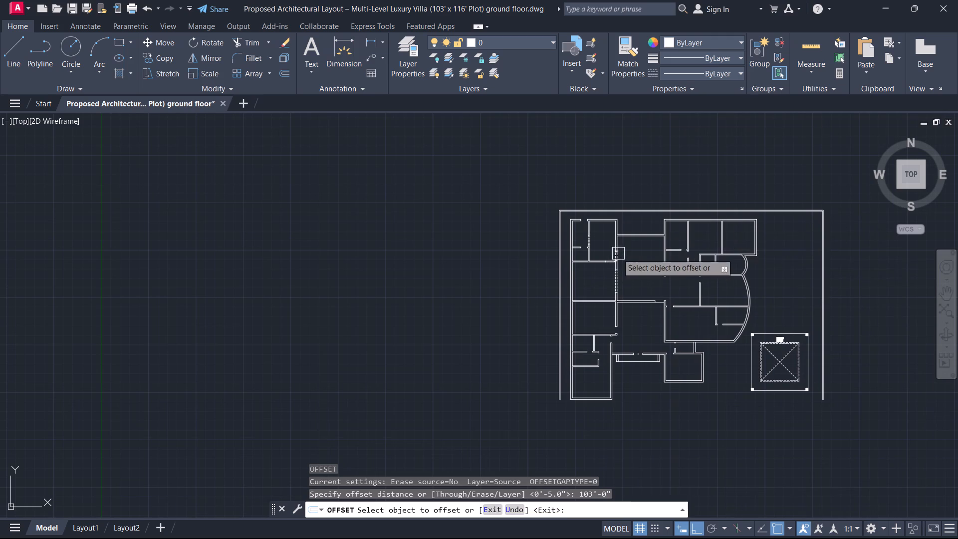
pyautogui.scroll(3, 610, 245)
pyautogui.scroll(1, 672, 148)
pyautogui.click(676, 168)
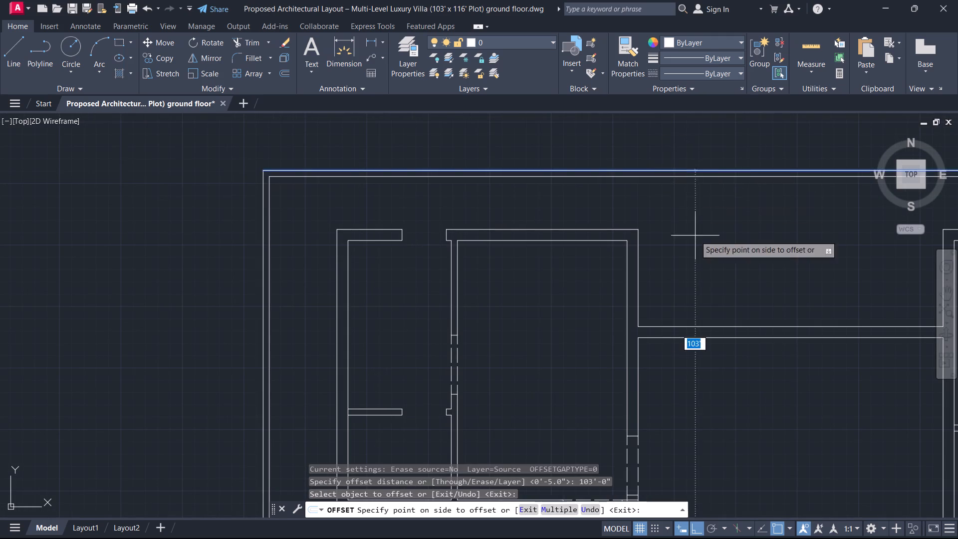
pyautogui.scroll(-3, 696, 237)
pyautogui.moveTo(689, 235); pyautogui.dragTo(635, 132, button='middle')
pyautogui.click(668, 314)
pyautogui.scroll(-1, 672, 328)
pyautogui.press('Escape')
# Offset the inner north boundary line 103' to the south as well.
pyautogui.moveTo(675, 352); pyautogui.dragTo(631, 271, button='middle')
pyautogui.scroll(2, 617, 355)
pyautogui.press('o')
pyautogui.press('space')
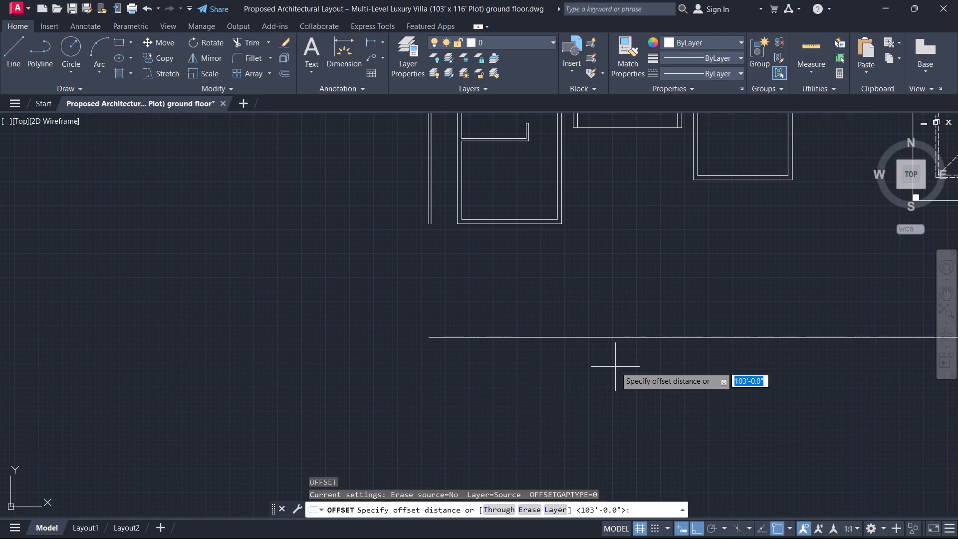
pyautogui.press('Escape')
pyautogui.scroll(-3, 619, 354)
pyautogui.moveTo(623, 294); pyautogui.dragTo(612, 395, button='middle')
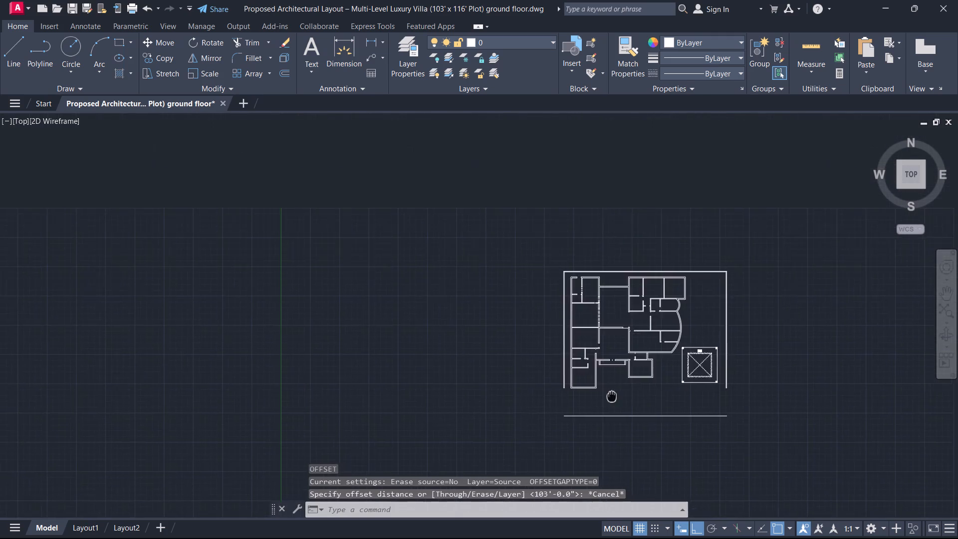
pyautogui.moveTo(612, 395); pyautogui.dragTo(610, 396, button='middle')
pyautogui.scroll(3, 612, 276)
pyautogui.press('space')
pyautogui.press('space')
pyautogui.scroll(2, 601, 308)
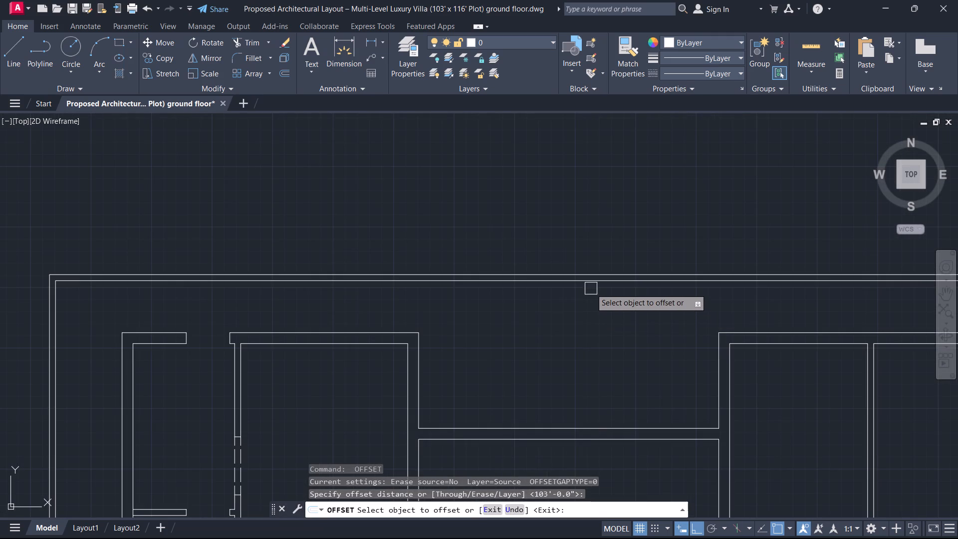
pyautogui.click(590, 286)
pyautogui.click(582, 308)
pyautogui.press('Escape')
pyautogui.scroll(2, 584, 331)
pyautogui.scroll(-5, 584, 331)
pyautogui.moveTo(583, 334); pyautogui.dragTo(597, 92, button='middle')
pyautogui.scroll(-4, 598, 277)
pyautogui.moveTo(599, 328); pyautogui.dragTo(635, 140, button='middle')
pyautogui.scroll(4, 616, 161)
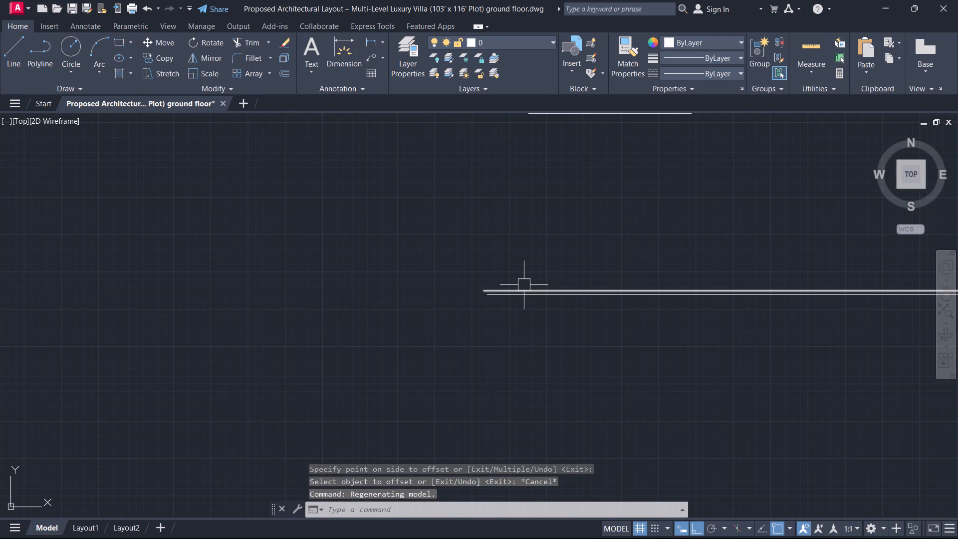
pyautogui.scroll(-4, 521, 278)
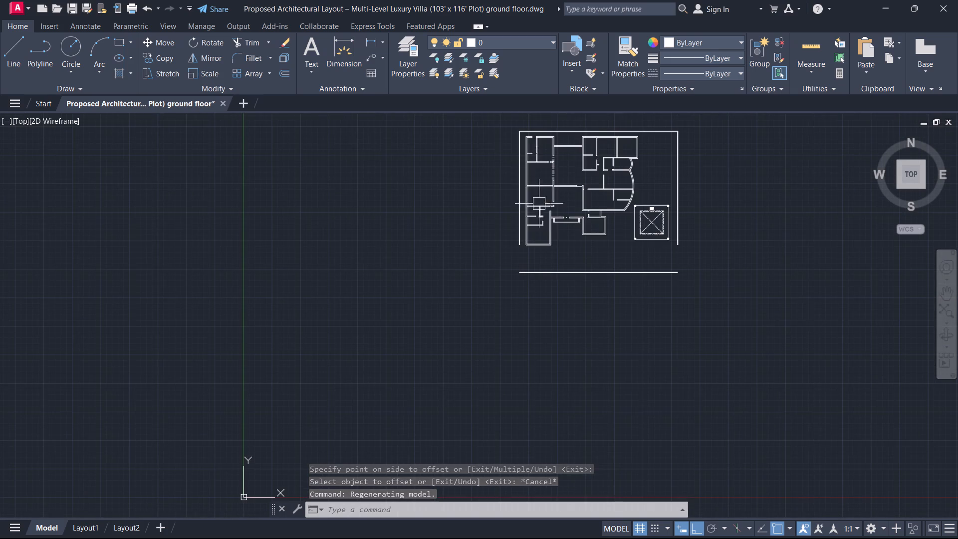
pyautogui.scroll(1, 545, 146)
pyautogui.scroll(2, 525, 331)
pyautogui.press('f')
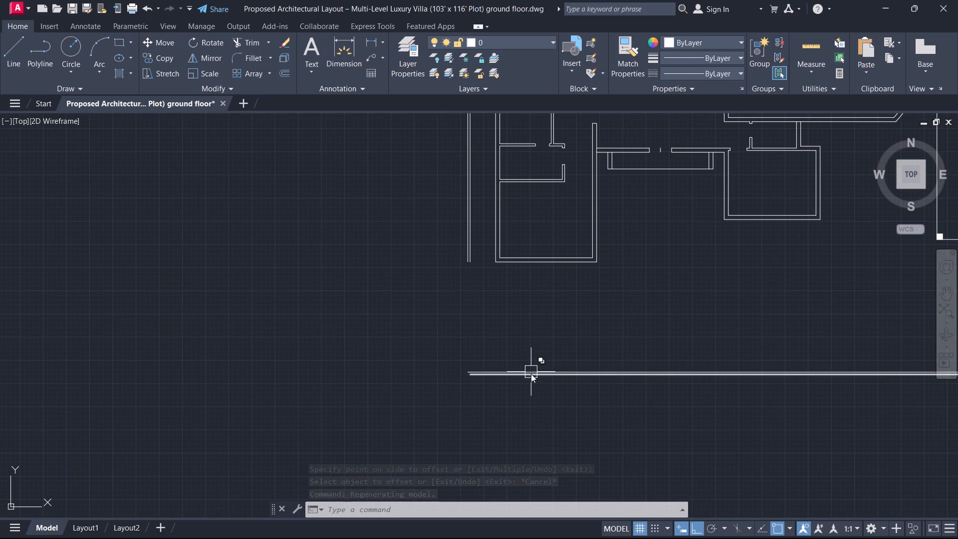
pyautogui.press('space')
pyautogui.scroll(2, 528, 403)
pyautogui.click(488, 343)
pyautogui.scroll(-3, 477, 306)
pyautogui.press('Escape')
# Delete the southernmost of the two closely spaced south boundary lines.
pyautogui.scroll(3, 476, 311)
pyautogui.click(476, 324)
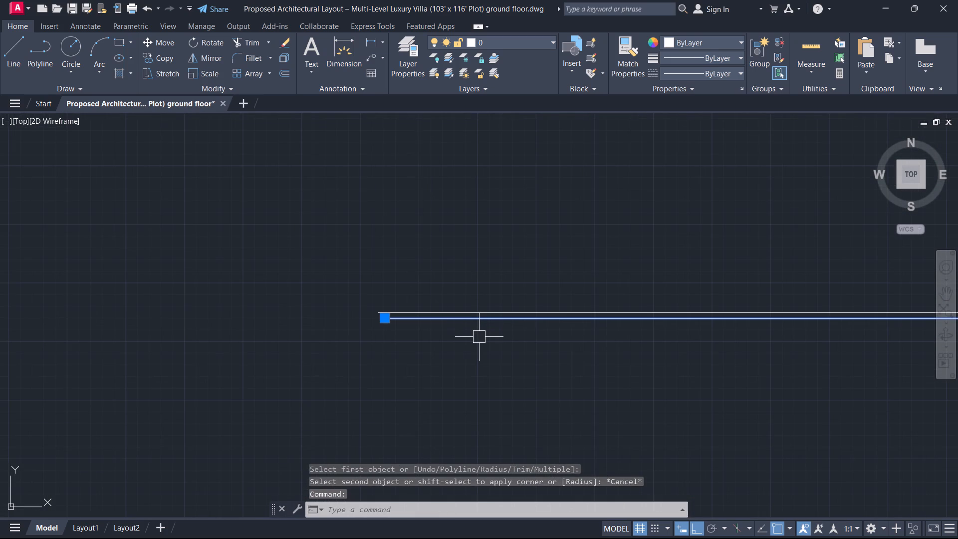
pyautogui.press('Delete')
# Offset the remaining south boundary line 5" inward, toward the building.
pyautogui.write('O 5')
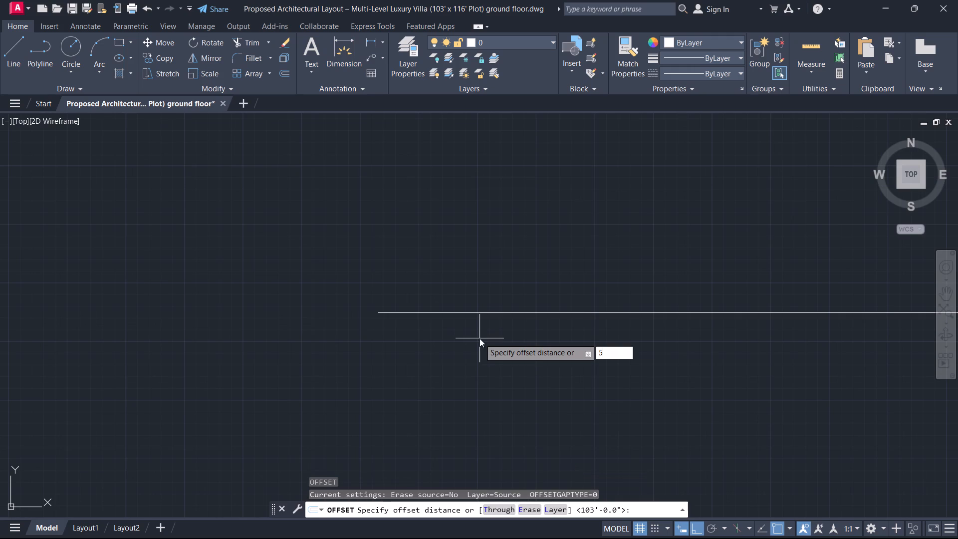
pyautogui.press('Return')
pyautogui.click(473, 317)
pyautogui.click(468, 273)
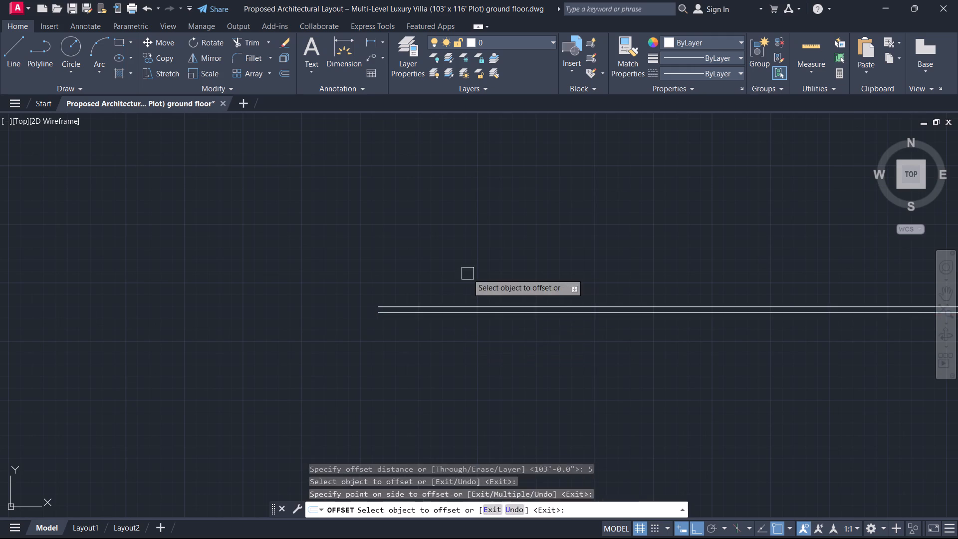
pyautogui.press('Escape')
# Fillet the inner west and inner south boundary lines into a square corner southwest of the building.
pyautogui.scroll(-3, 457, 260)
pyautogui.moveTo(456, 259); pyautogui.dragTo(450, 347, button='middle')
pyautogui.scroll(1, 436, 336)
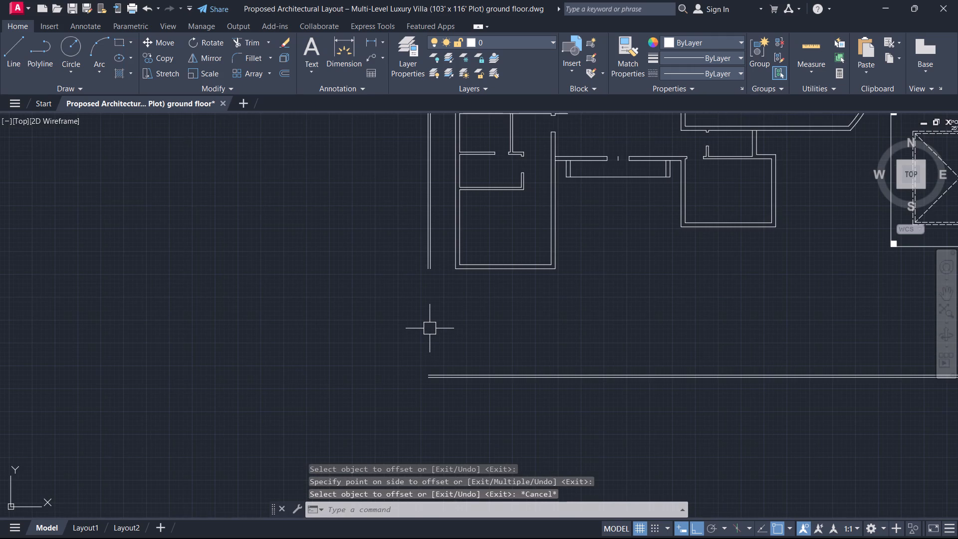
pyautogui.write('F')
pyautogui.press('space')
pyautogui.scroll(3, 429, 298)
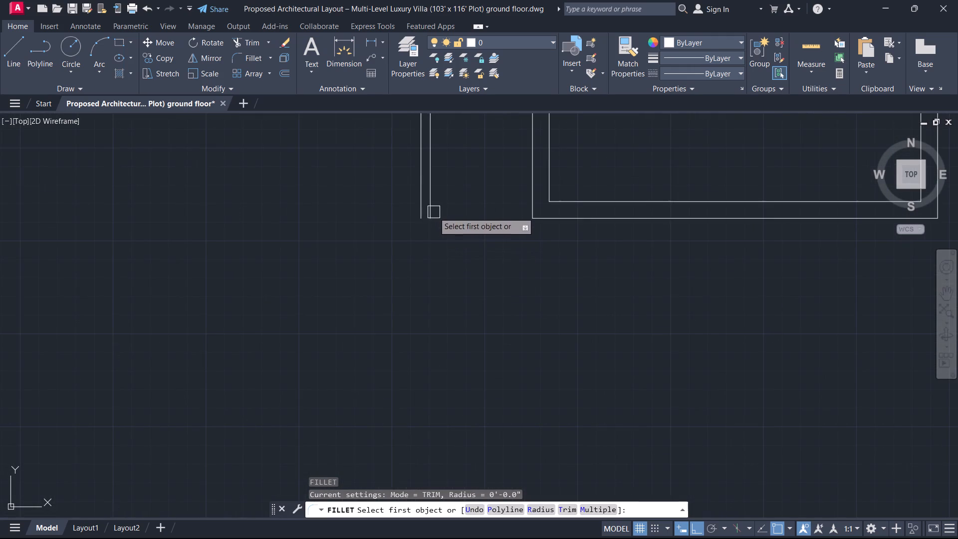
pyautogui.click(434, 210)
pyautogui.scroll(-4, 485, 302)
pyautogui.scroll(4, 508, 370)
pyautogui.scroll(1, 311, 311)
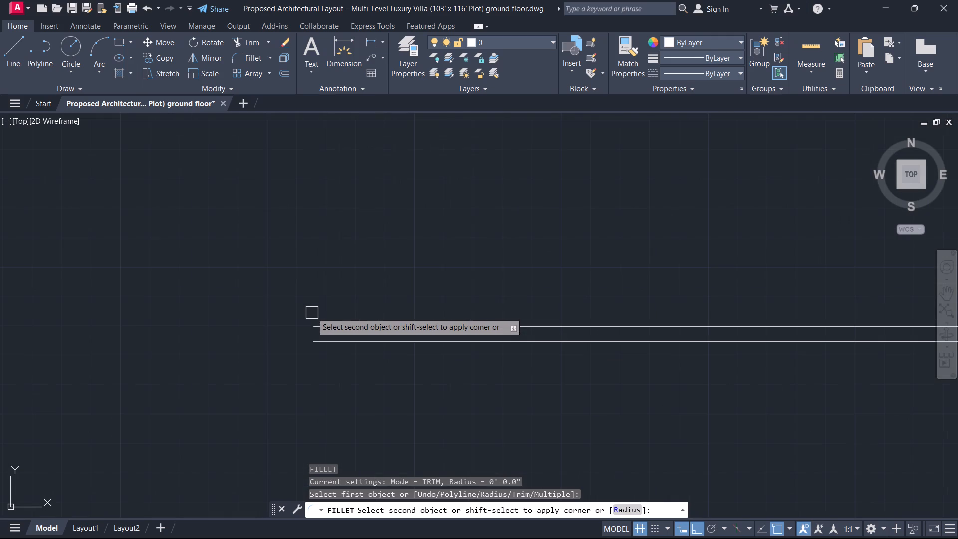
pyautogui.click(350, 325)
# Fillet the outer west and outer south boundary lines into a square southwest corner.
pyautogui.scroll(-4, 335, 305)
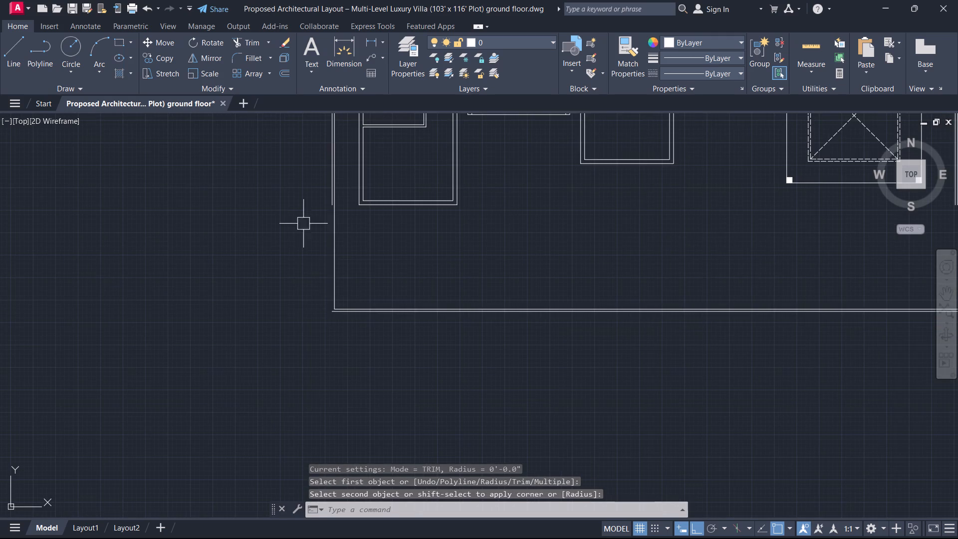
pyautogui.scroll(1, 316, 198)
pyautogui.press('space')
pyautogui.scroll(1, 324, 192)
pyautogui.click(343, 209)
pyautogui.scroll(-2, 472, 349)
pyautogui.moveTo(481, 349); pyautogui.dragTo(477, 305, button='middle')
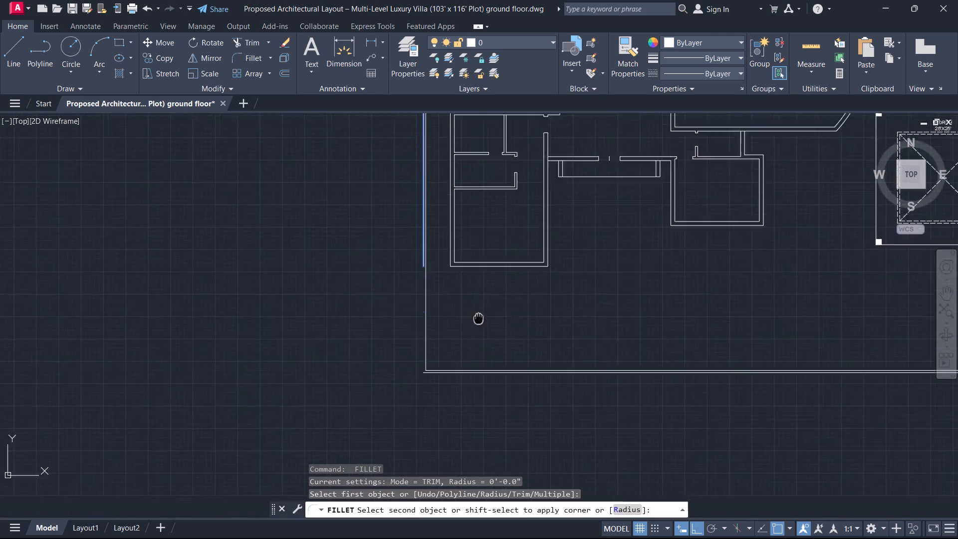
pyautogui.moveTo(477, 305); pyautogui.dragTo(469, 228, button='middle')
pyautogui.scroll(2, 463, 293)
pyautogui.click(456, 270)
pyautogui.press('Escape')
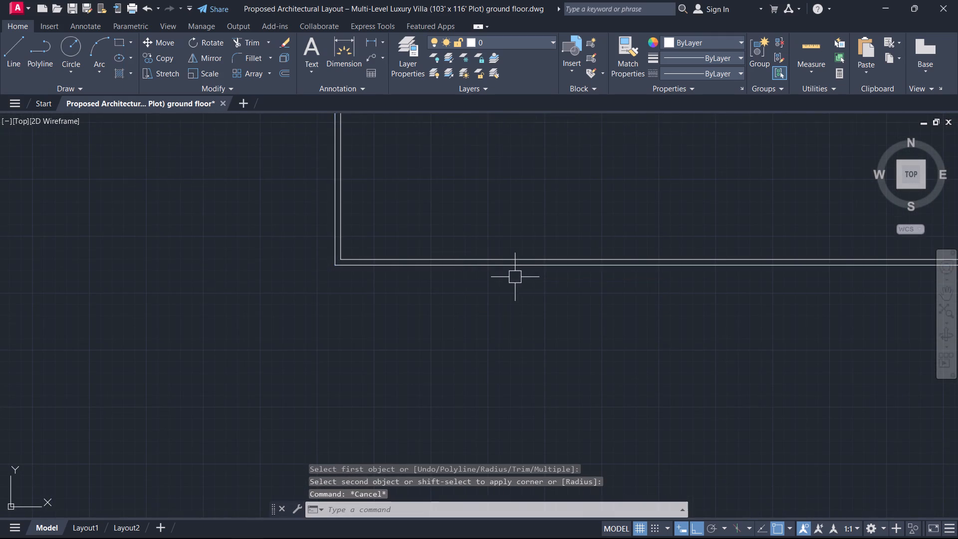
# Fillet the inner east and inner south boundary lines into a square corner southeast of the porch.
pyautogui.scroll(-5, 522, 278)
pyautogui.moveTo(571, 308); pyautogui.dragTo(521, 320, button='middle')
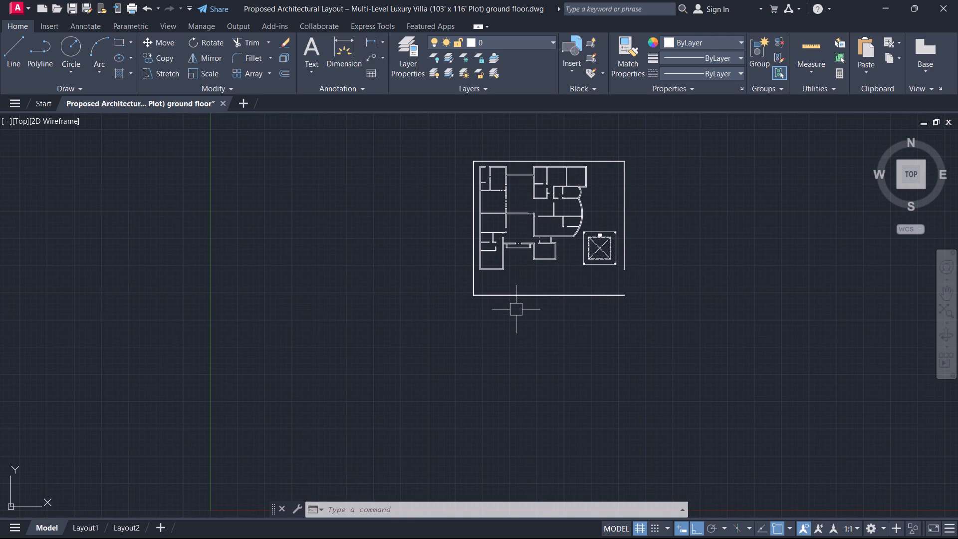
pyautogui.scroll(-2, 519, 298)
pyautogui.scroll(8, 562, 287)
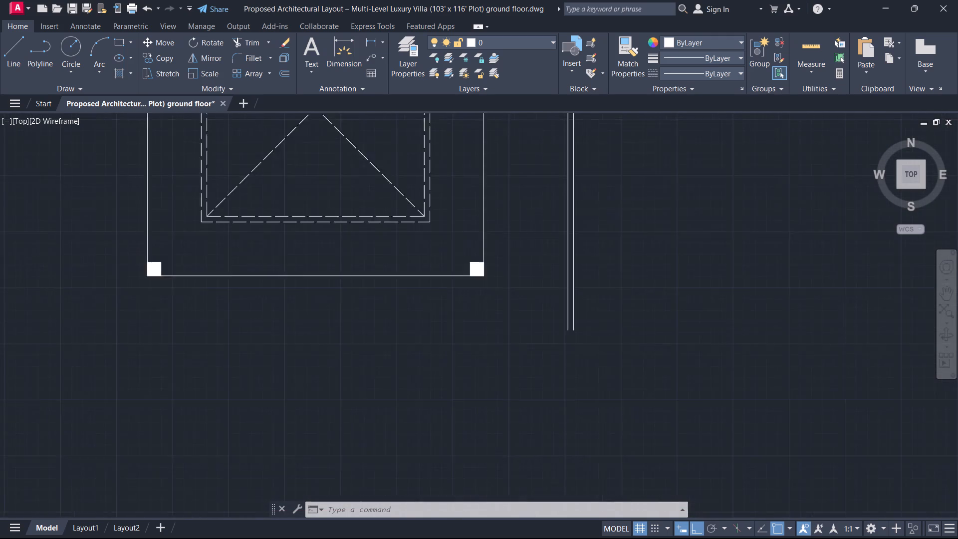
pyautogui.press('f')
pyautogui.press('space')
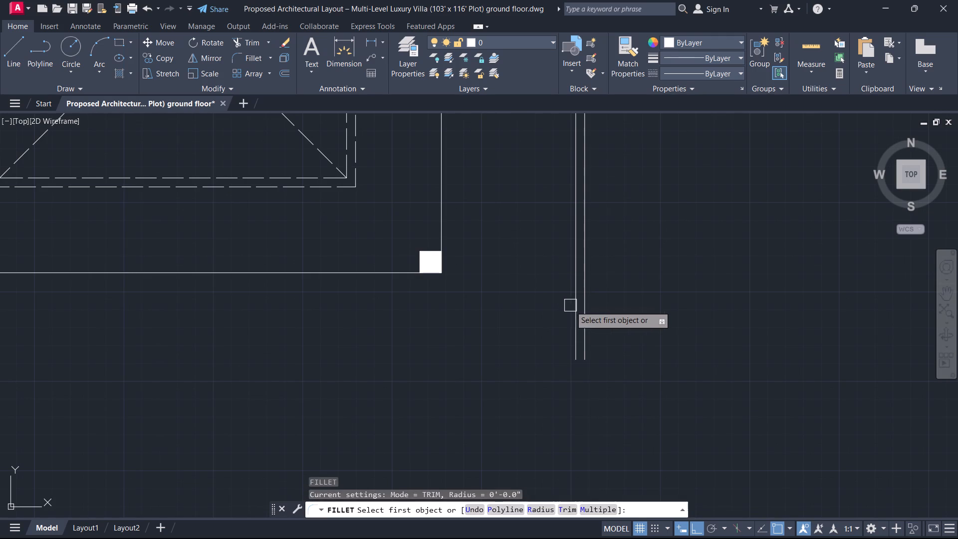
pyautogui.click(570, 306)
pyautogui.scroll(-5, 563, 357)
pyautogui.moveTo(541, 383); pyautogui.dragTo(575, 308, button='middle')
pyautogui.scroll(3, 575, 308)
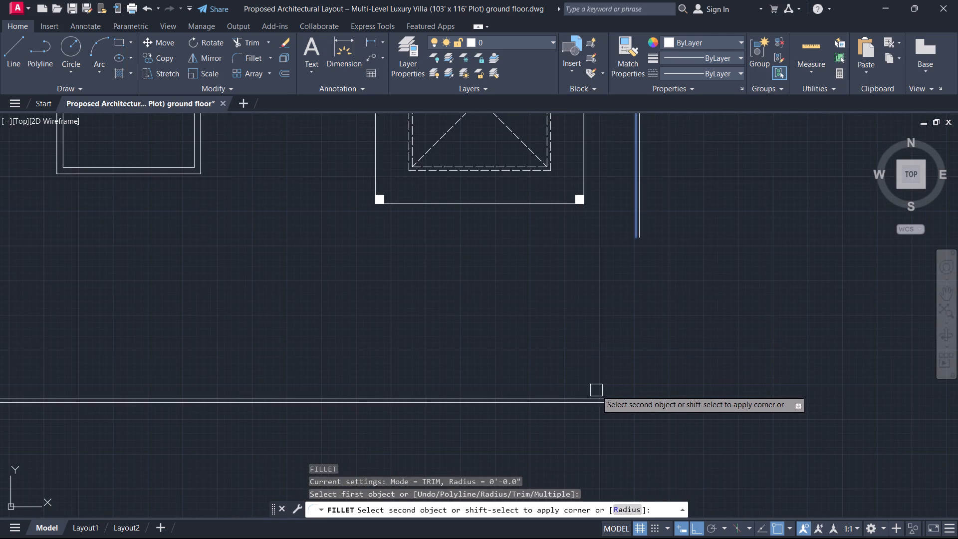
pyautogui.click(597, 394)
# Fillet the outer south and outer east boundary lines to close the southeast corner of the plot.
pyautogui.press('space')
pyautogui.click(606, 410)
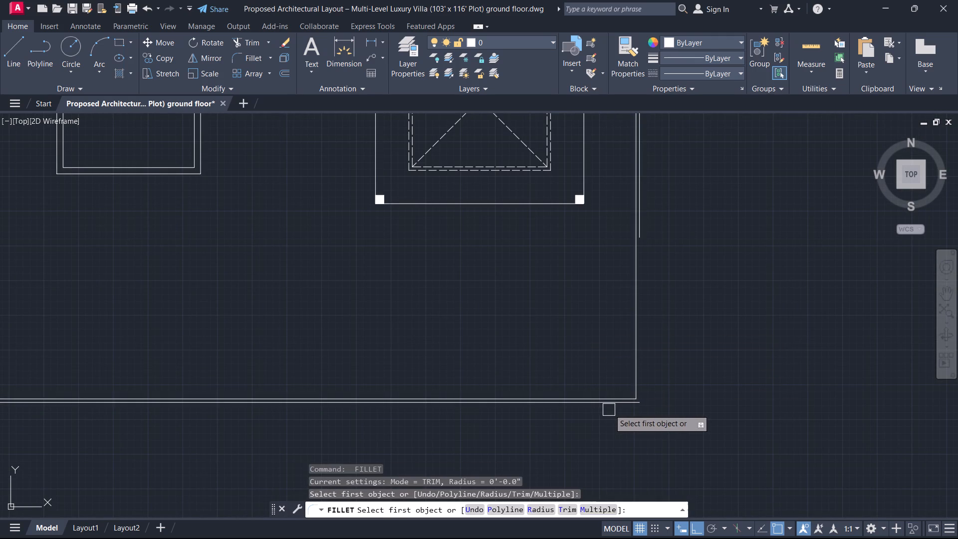
pyautogui.click(611, 408)
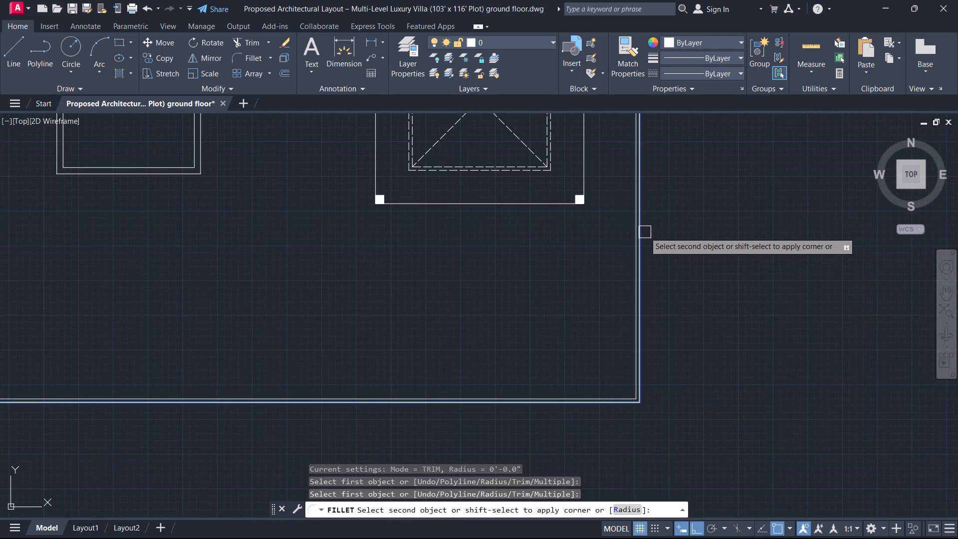
pyautogui.click(645, 232)
pyautogui.press('Escape')
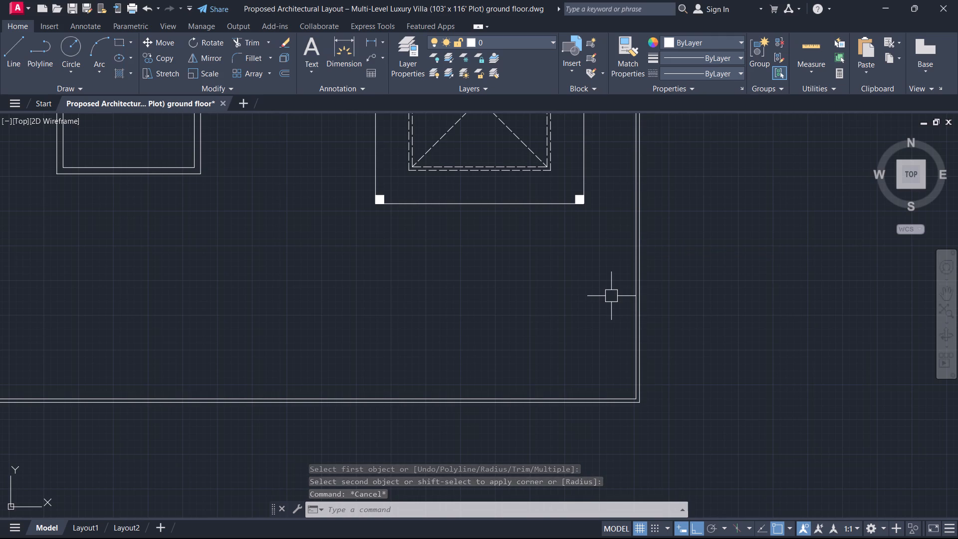
# Draw a vertical line from the inner corner of the porch's southeast column south past the plot boundary wall.
pyautogui.scroll(1, 568, 275)
pyautogui.moveTo(566, 265); pyautogui.dragTo(573, 278, button='middle')
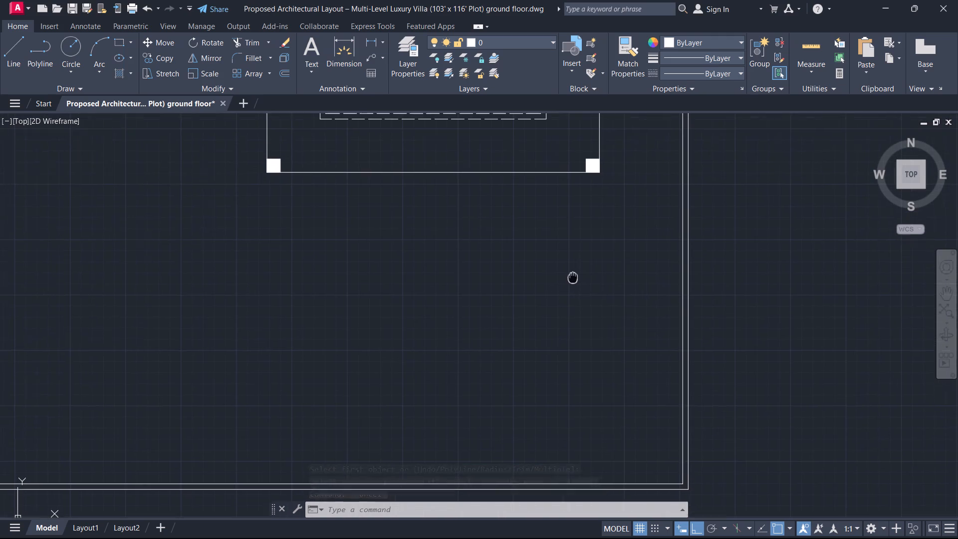
pyautogui.moveTo(573, 278); pyautogui.dragTo(574, 297, button='middle')
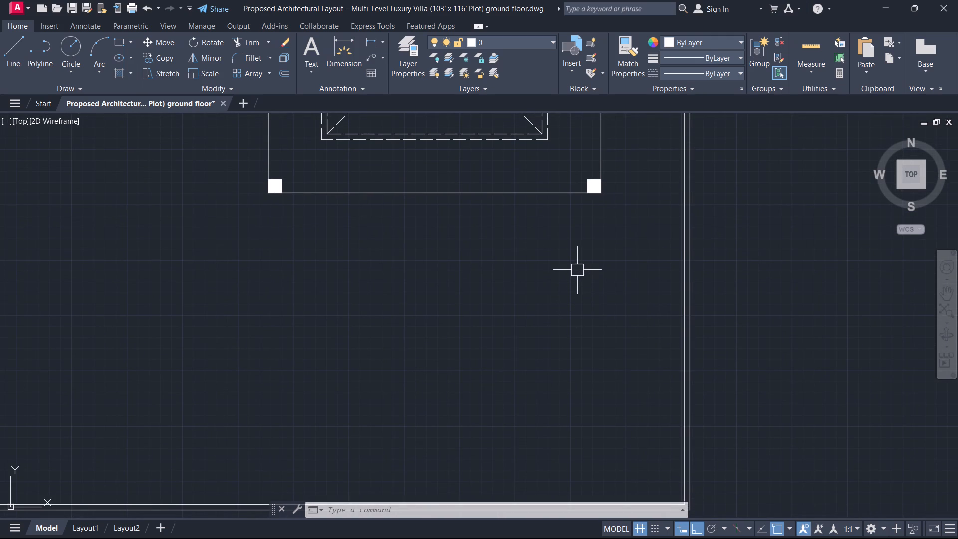
pyautogui.write('L')
pyautogui.press('space')
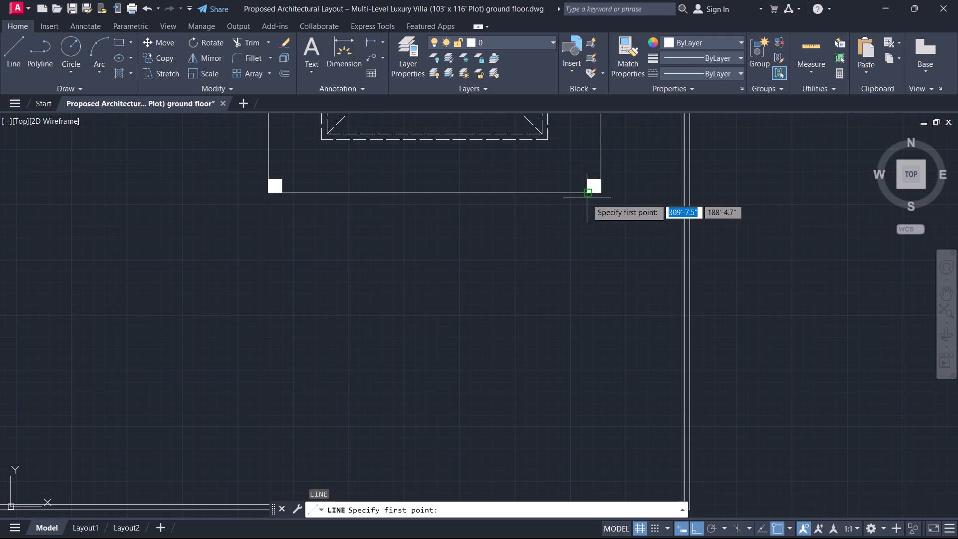
pyautogui.click(587, 198)
pyautogui.scroll(1, 609, 295)
pyautogui.scroll(-1, 607, 308)
pyautogui.scroll(-2, 605, 354)
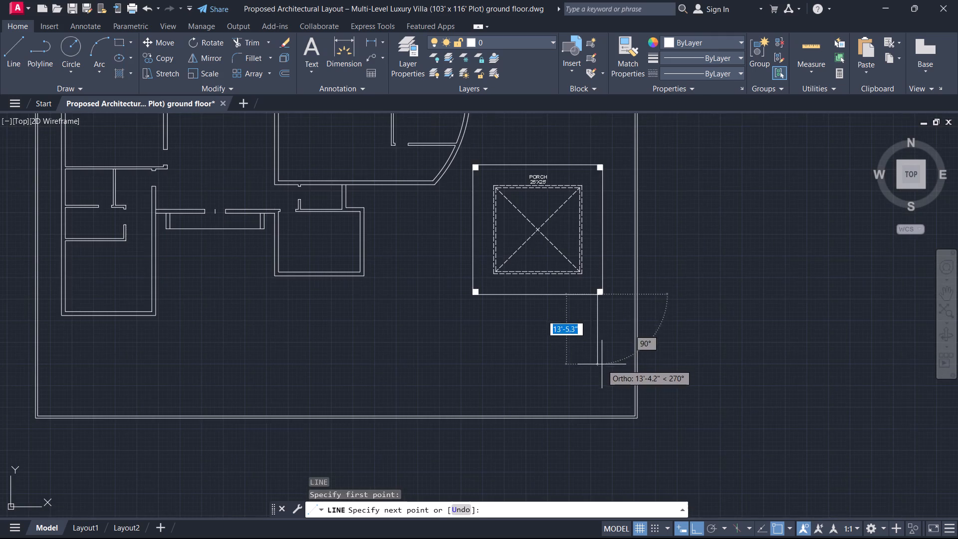
pyautogui.moveTo(602, 365); pyautogui.dragTo(604, 257, button='middle')
pyautogui.click(600, 339)
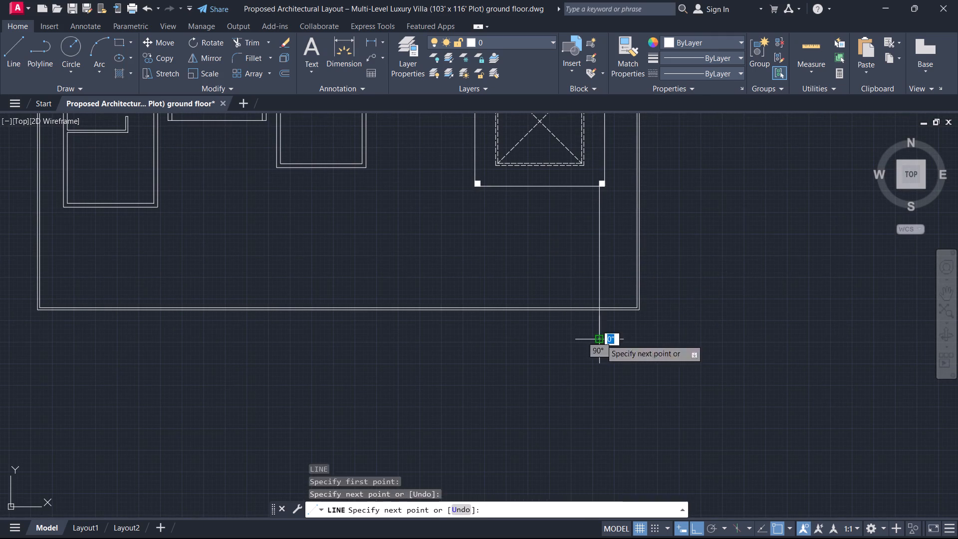
pyautogui.press('Escape')
# Draw a matching vertical line from the inner corner of the porch's southwest column south past the boundary wall.
pyautogui.press('space')
pyautogui.scroll(3, 487, 200)
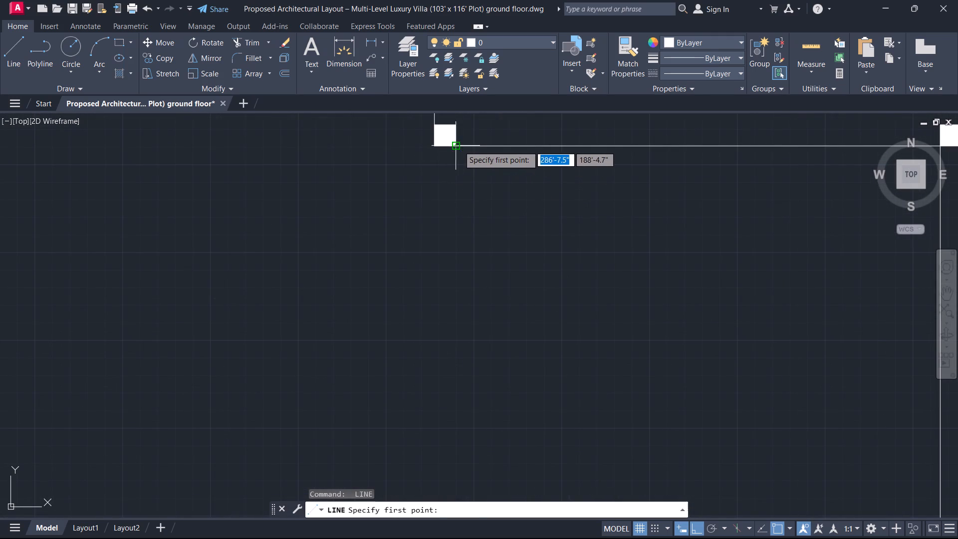
pyautogui.click(460, 146)
pyautogui.scroll(-3, 480, 344)
pyautogui.moveTo(478, 345); pyautogui.dragTo(464, 298, button='middle')
pyautogui.click(462, 426)
pyautogui.press('Escape')
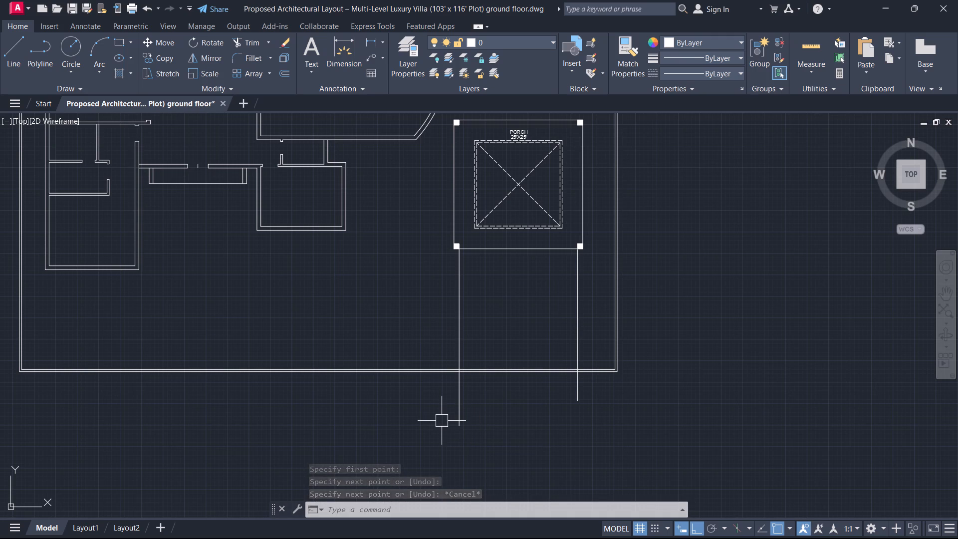
# Trim the ends of both porch lines that extend beyond the outer south boundary line.
pyautogui.write('TR')
pyautogui.press('space')
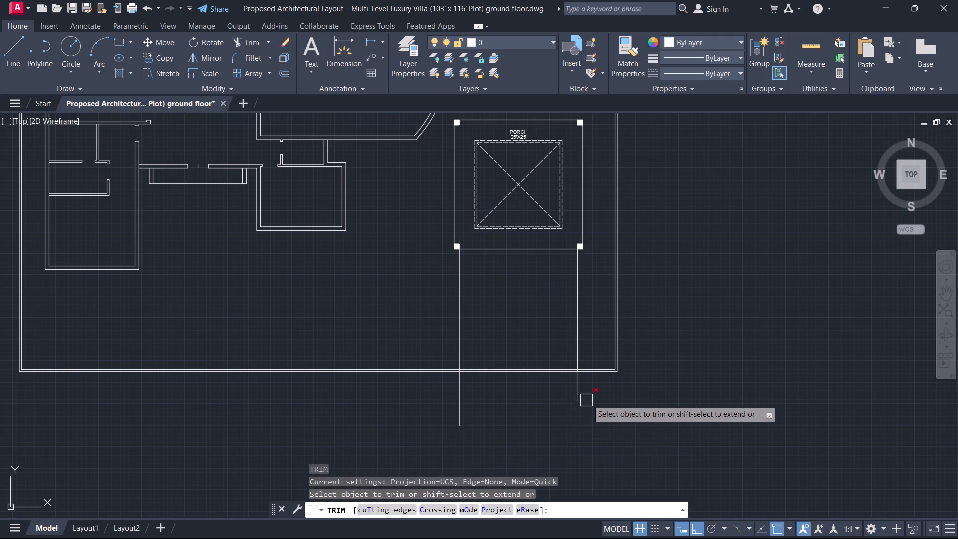
pyautogui.click(591, 397)
pyautogui.click(433, 422)
pyautogui.press('Escape')
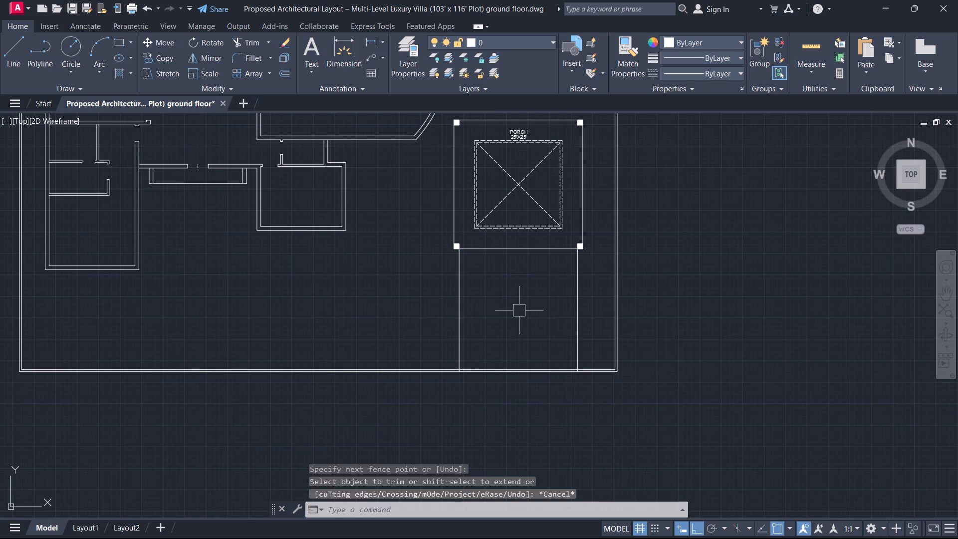
# Trim away the inner south boundary line between the two vertical porch lines.
pyautogui.press('space')
pyautogui.click(519, 310)
pyautogui.scroll(1, 517, 341)
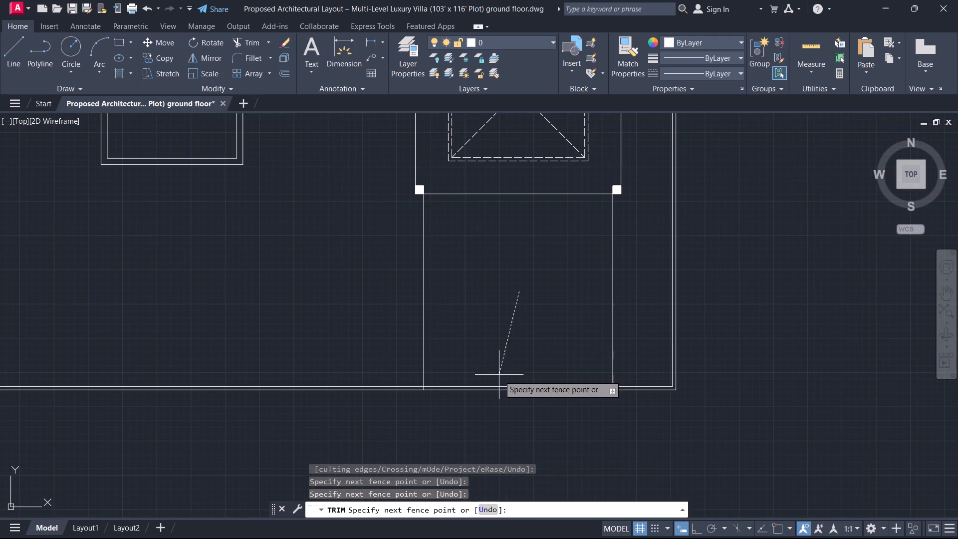
pyautogui.scroll(2, 502, 379)
pyautogui.click(522, 400)
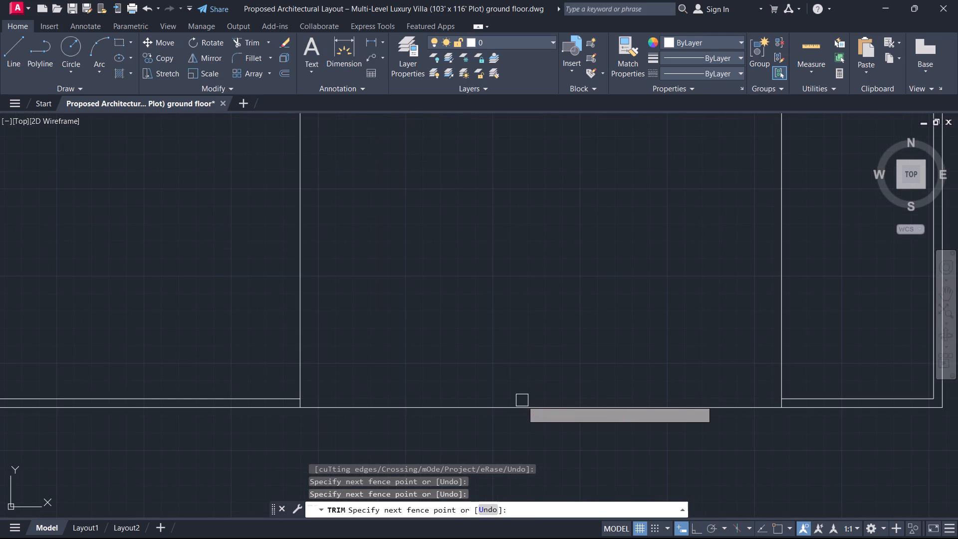
pyautogui.press('Escape')
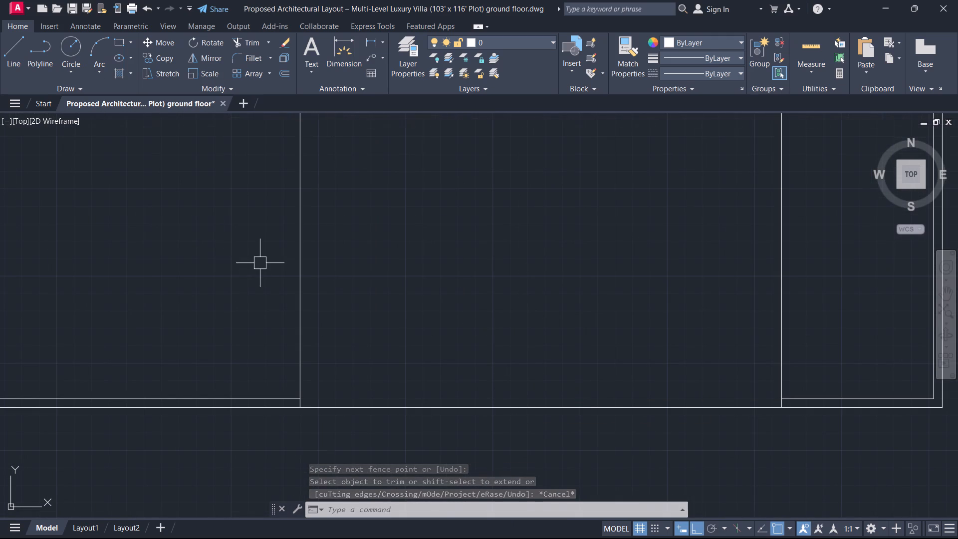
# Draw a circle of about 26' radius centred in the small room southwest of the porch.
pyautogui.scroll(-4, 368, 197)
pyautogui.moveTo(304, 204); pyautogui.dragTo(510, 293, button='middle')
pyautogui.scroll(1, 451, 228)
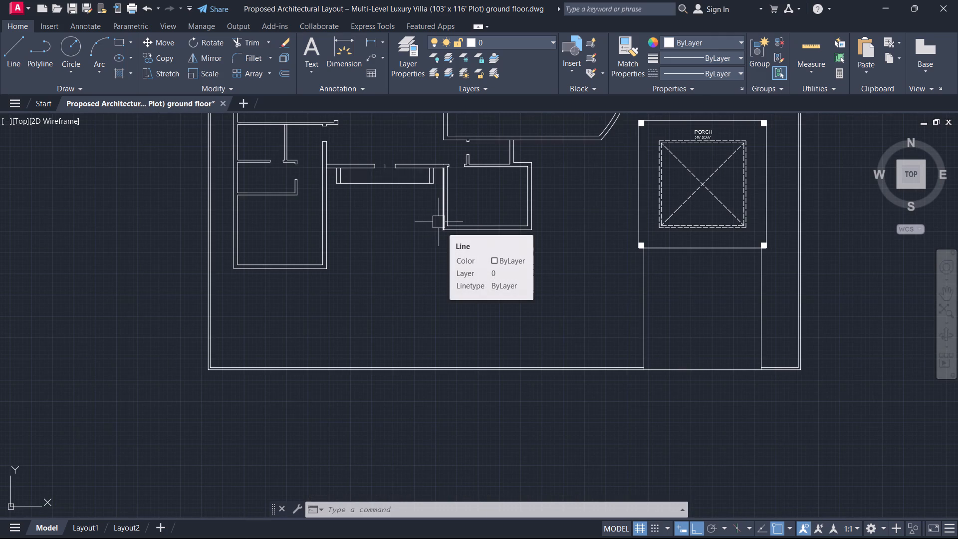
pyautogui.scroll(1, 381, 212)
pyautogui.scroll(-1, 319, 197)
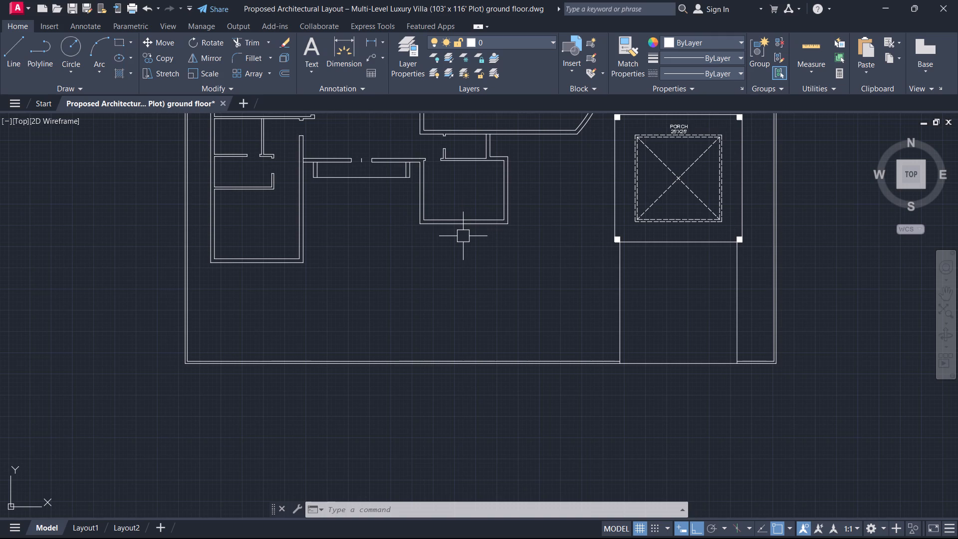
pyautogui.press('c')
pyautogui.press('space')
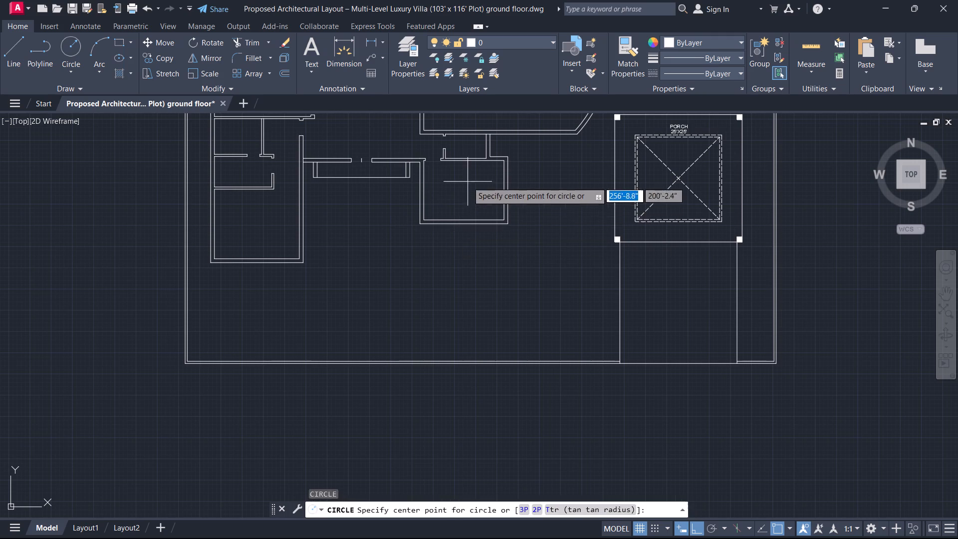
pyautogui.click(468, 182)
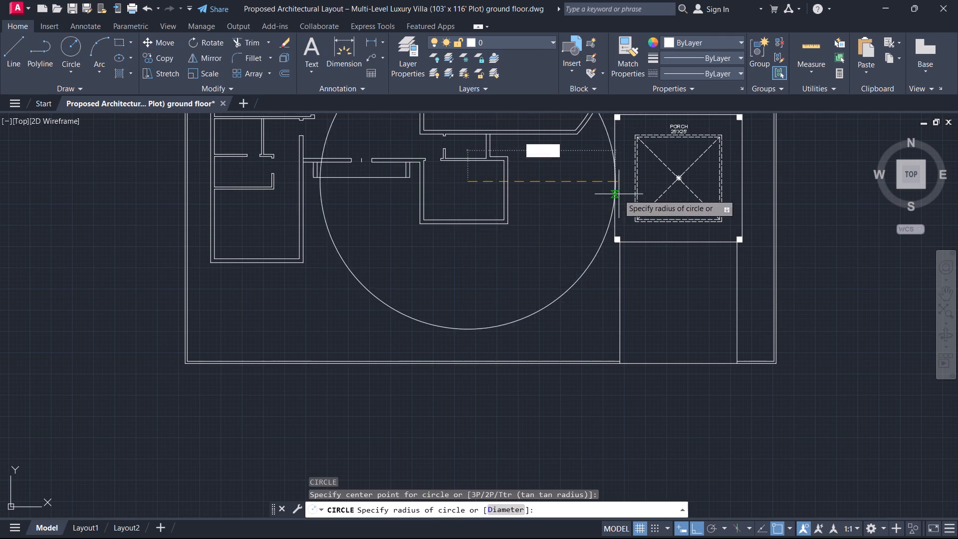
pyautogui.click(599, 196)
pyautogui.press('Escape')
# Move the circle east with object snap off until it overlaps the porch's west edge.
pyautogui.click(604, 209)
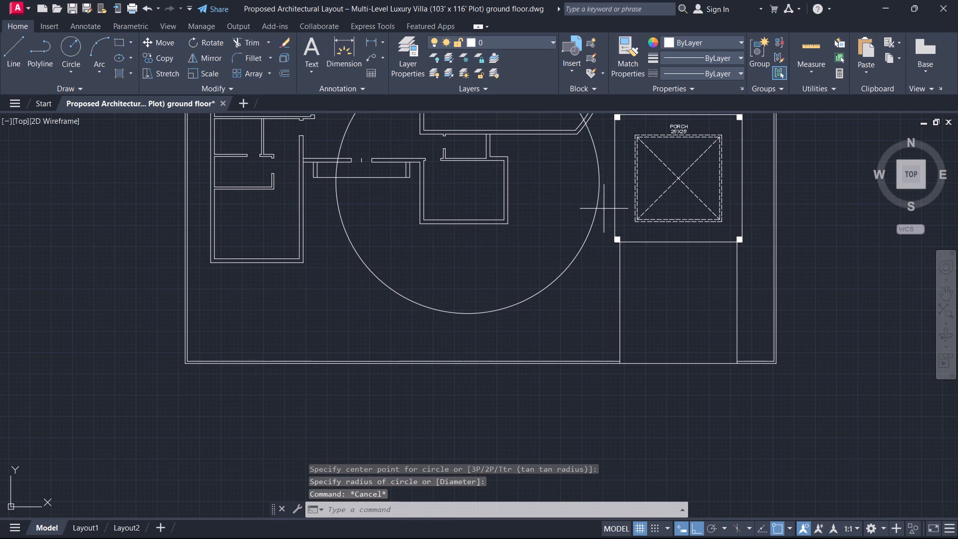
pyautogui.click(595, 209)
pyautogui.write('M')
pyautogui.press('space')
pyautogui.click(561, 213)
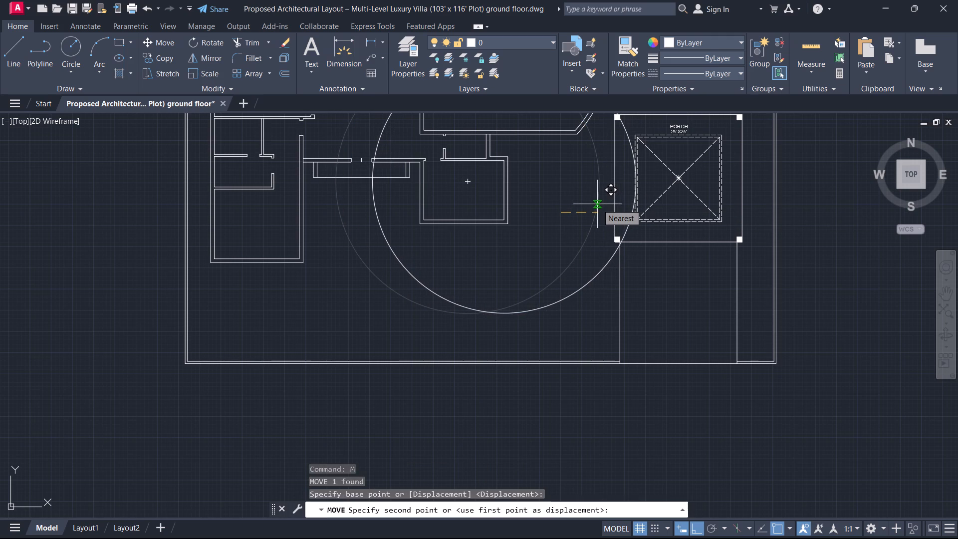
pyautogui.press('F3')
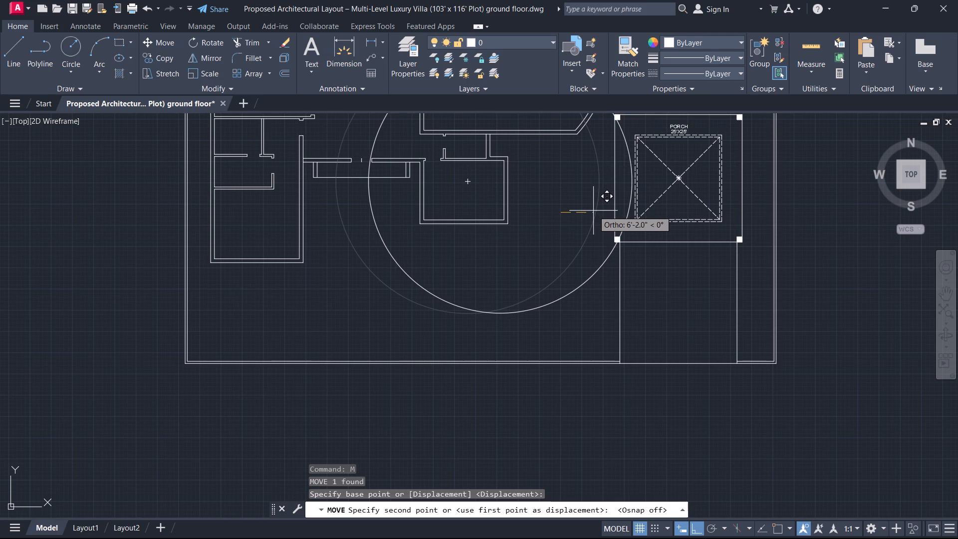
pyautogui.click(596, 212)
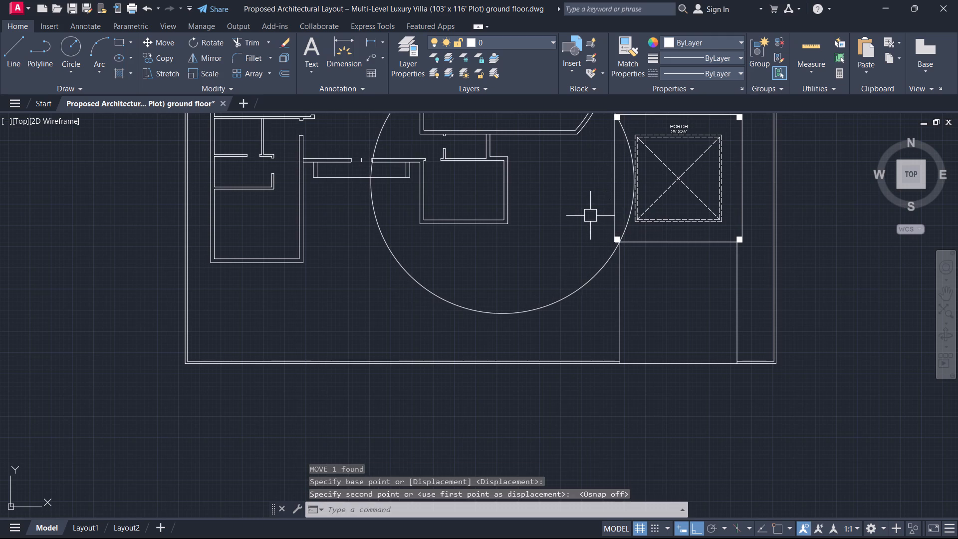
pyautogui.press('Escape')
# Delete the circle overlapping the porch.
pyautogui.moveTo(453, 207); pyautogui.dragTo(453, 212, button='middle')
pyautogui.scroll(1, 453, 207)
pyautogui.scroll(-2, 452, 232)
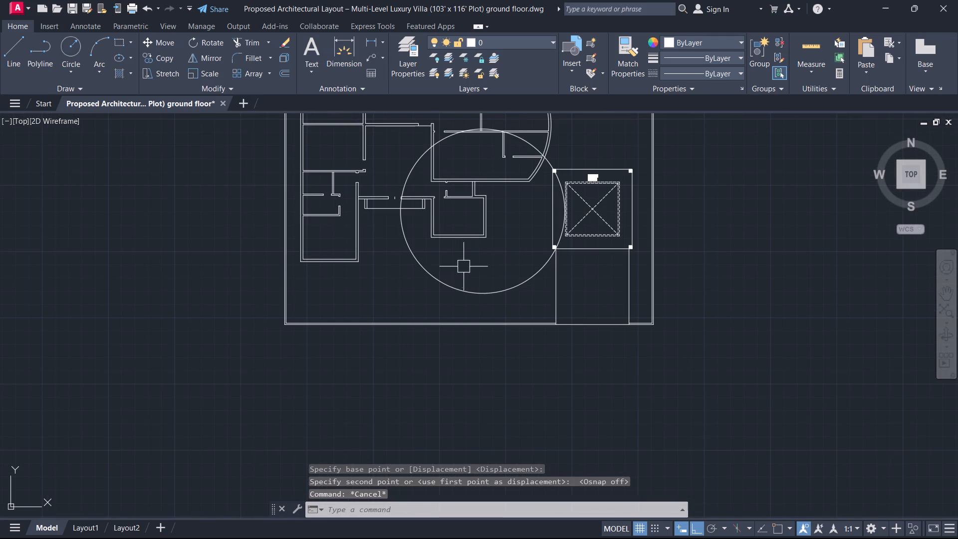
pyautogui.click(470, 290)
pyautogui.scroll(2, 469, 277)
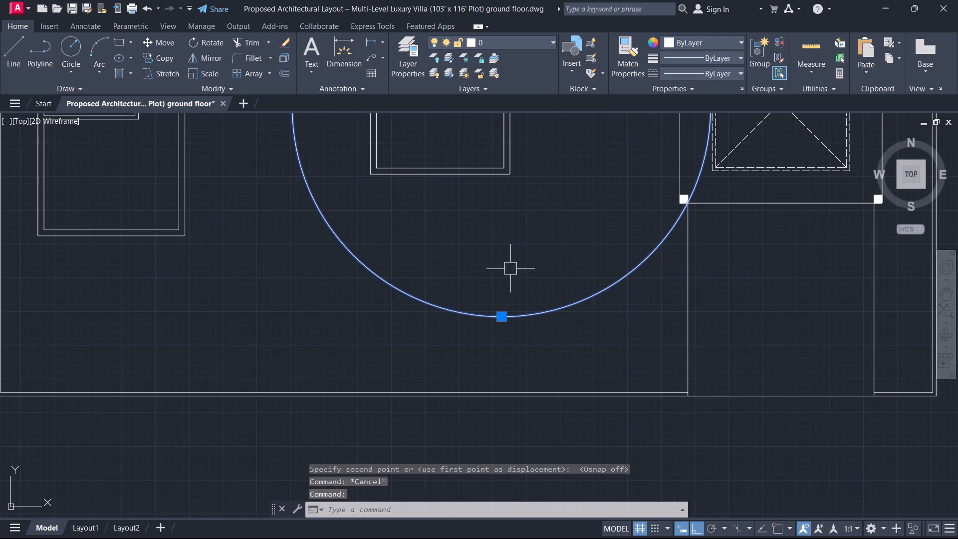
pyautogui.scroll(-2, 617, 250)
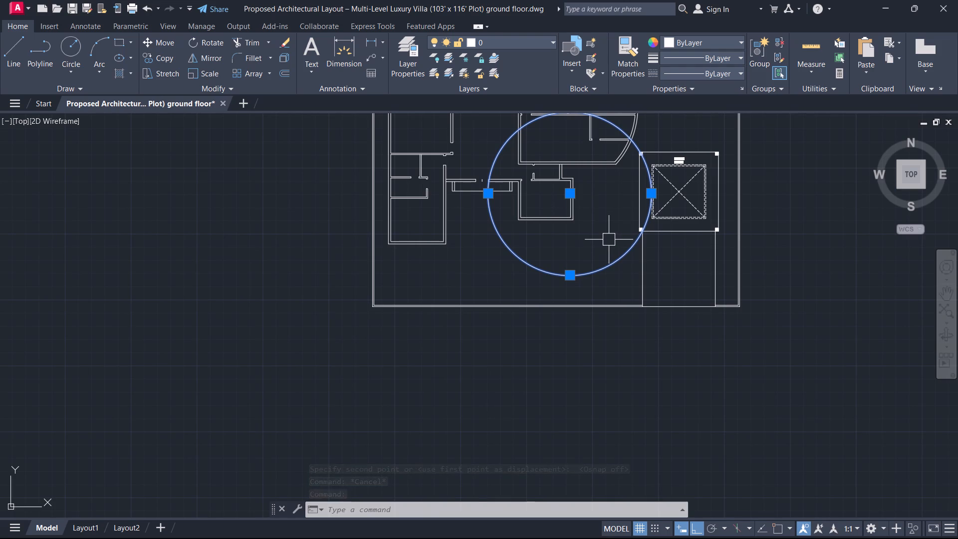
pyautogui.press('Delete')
# Draw a larger circle of about 45' radius centred in the small room west of the porch, reaching across the porch.
pyautogui.press('c')
pyautogui.press('space')
pyautogui.scroll(-1, 601, 227)
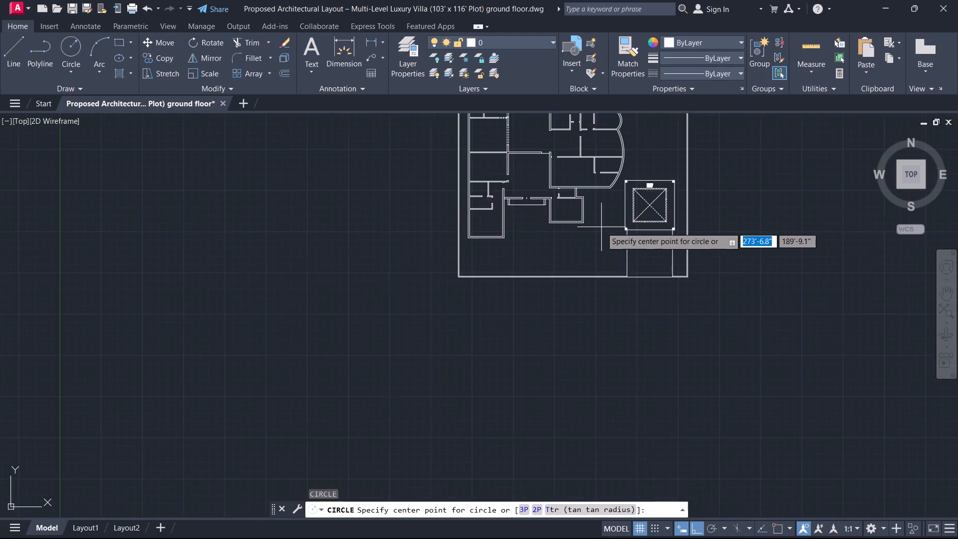
pyautogui.scroll(2, 600, 224)
pyautogui.click(543, 180)
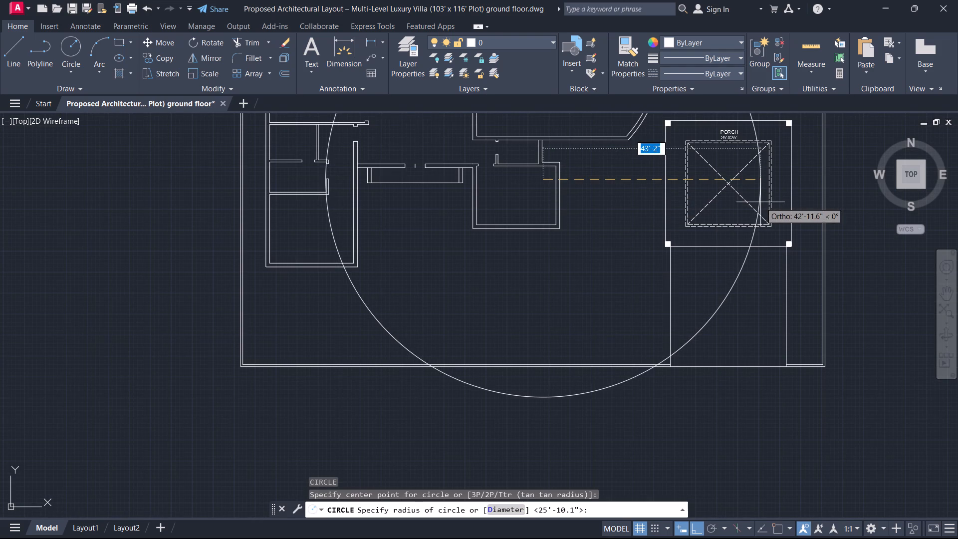
pyautogui.click(769, 201)
pyautogui.press('Escape')
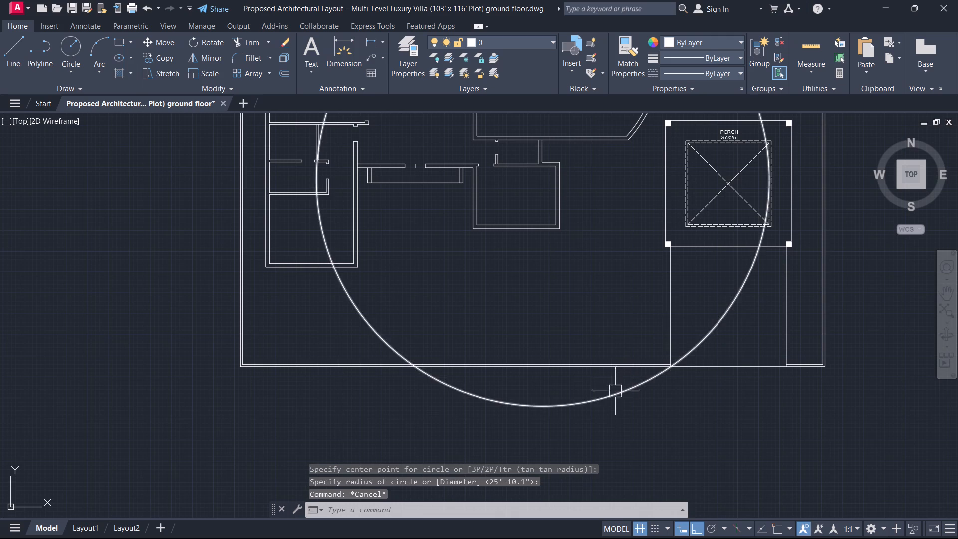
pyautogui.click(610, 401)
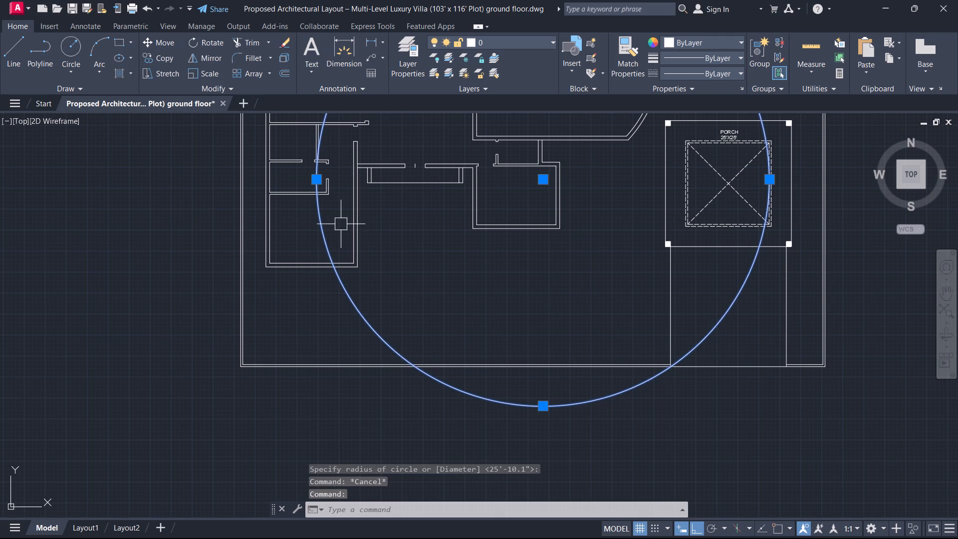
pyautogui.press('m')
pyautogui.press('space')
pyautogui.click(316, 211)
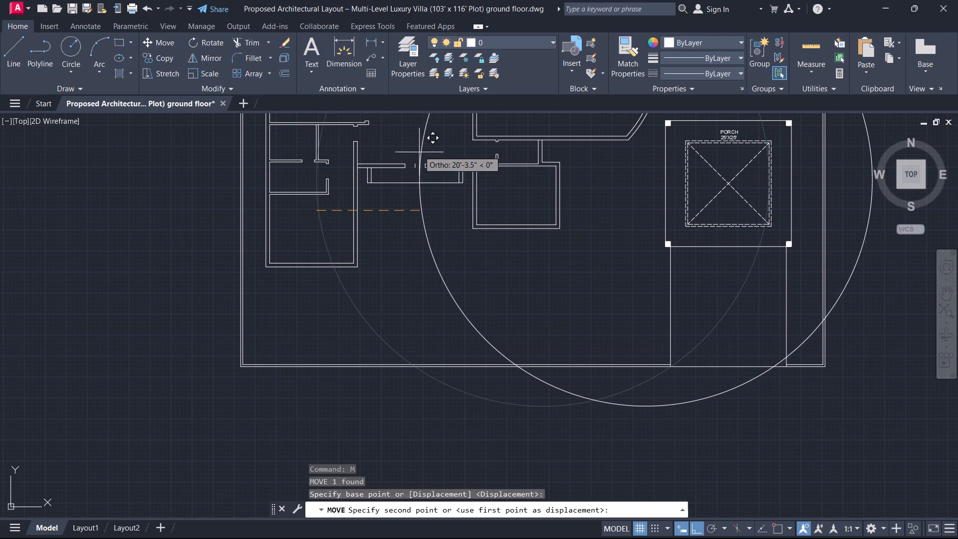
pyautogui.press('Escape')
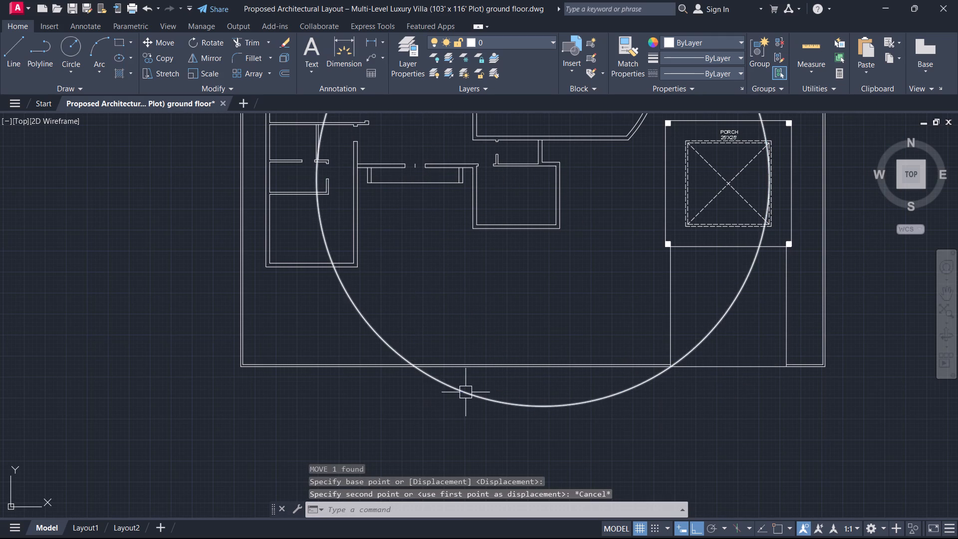
# Move the large circle straight north about 19' so its lowest arc lies inside the south boundary wall.
pyautogui.click(466, 392)
pyautogui.press('m')
pyautogui.press('space')
pyautogui.click(505, 426)
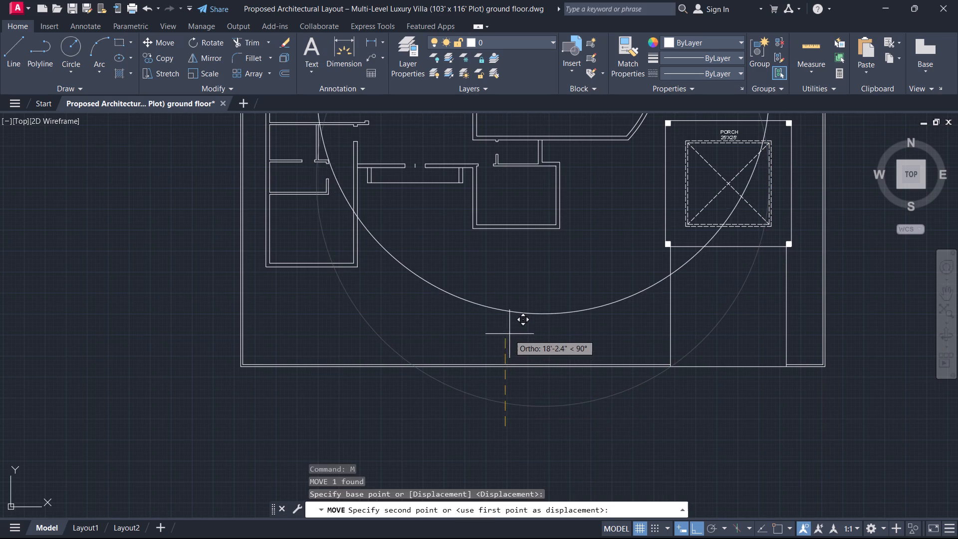
pyautogui.click(514, 329)
pyautogui.press('Escape')
# Move the large circle straight east about 18' so that it surrounds the porch and the curved side of the building.
pyautogui.click(506, 309)
pyautogui.scroll(-1, 500, 278)
pyautogui.moveTo(500, 278); pyautogui.dragTo(501, 278, button='middle')
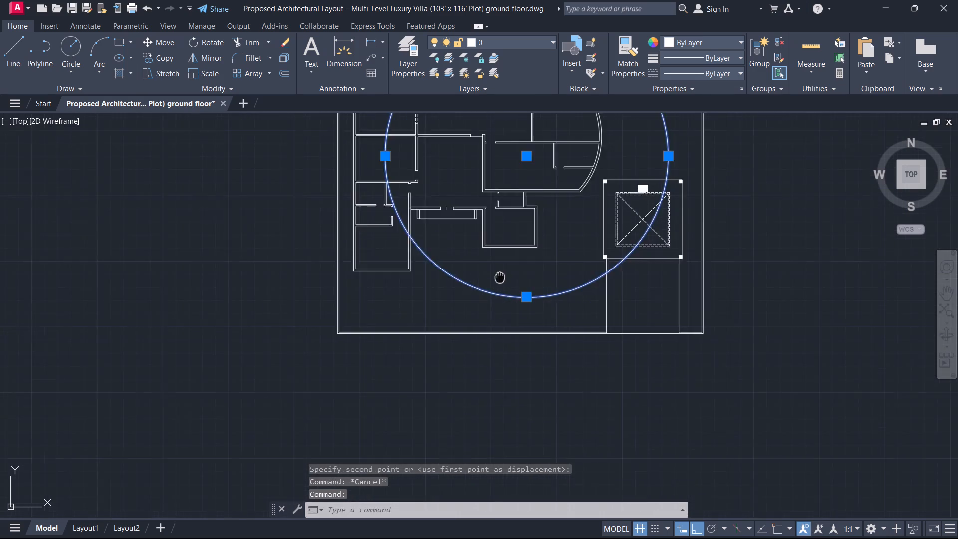
pyautogui.moveTo(501, 278); pyautogui.dragTo(595, 369, button='middle')
pyautogui.press('m')
pyautogui.press('space')
pyautogui.scroll(2, 496, 317)
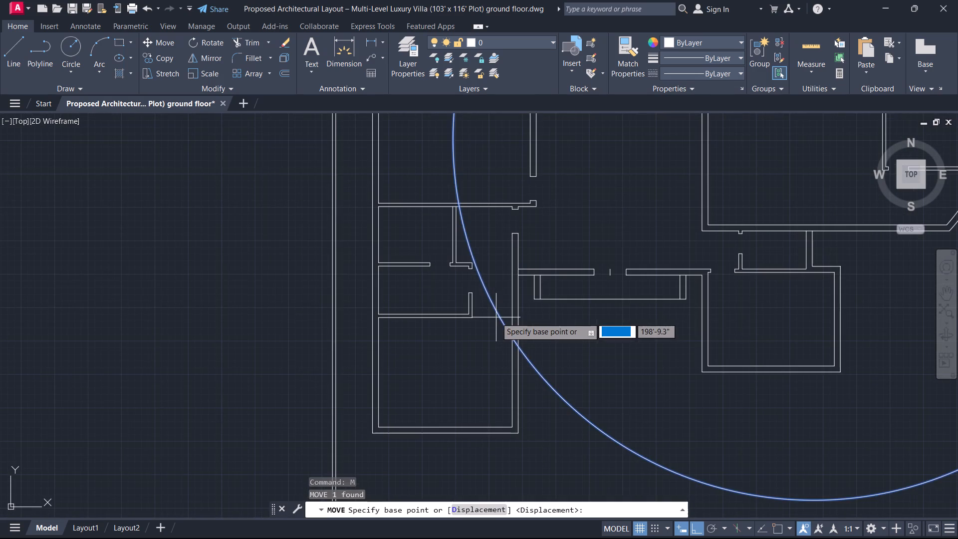
pyautogui.click(496, 317)
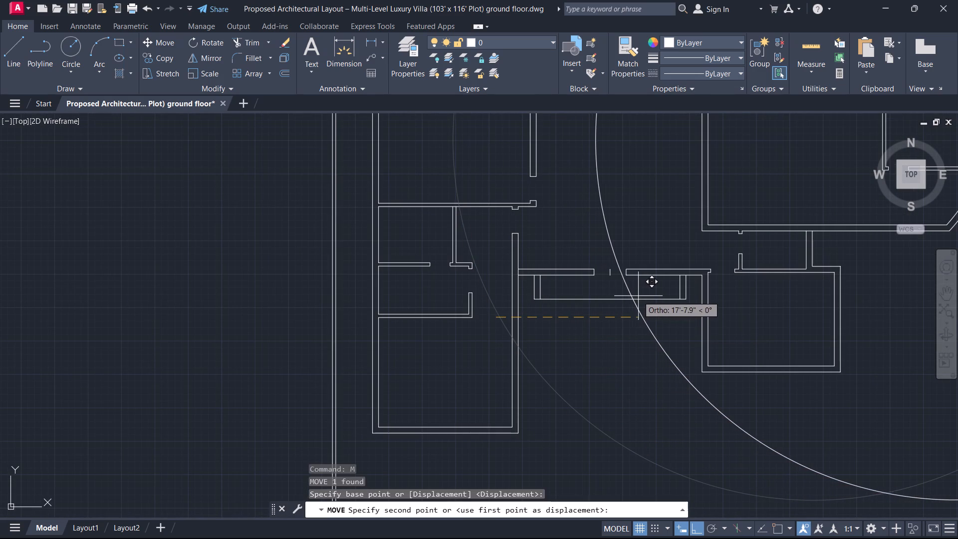
pyautogui.click(641, 295)
pyautogui.press('Escape')
# Shrink the large circle about its centre so its east edge just reaches the plot's east boundary wall.
pyautogui.scroll(-3, 624, 351)
pyautogui.moveTo(622, 353); pyautogui.dragTo(517, 350, button='middle')
pyautogui.scroll(2, 598, 361)
pyautogui.scroll(1, 689, 395)
pyautogui.click(693, 399)
pyautogui.scroll(-3, 586, 375)
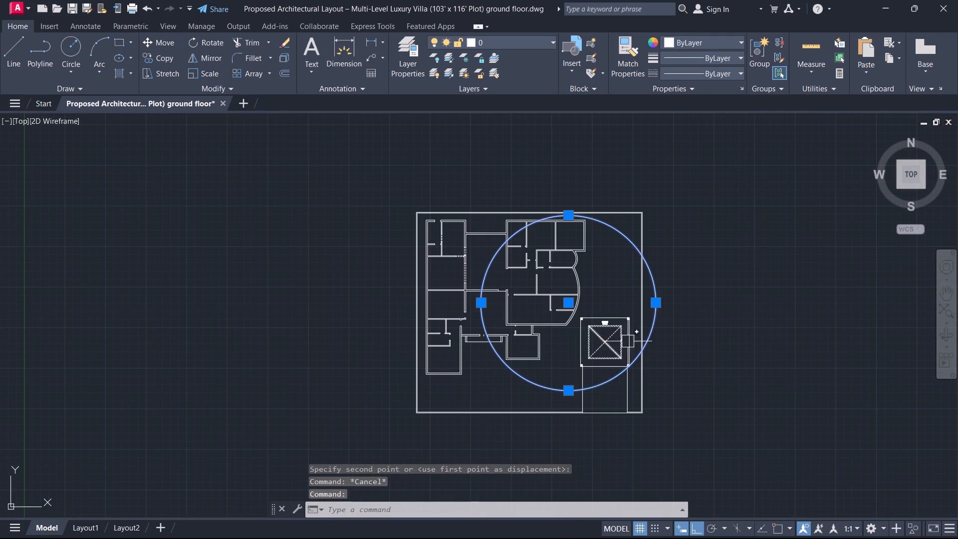
pyautogui.click(655, 304)
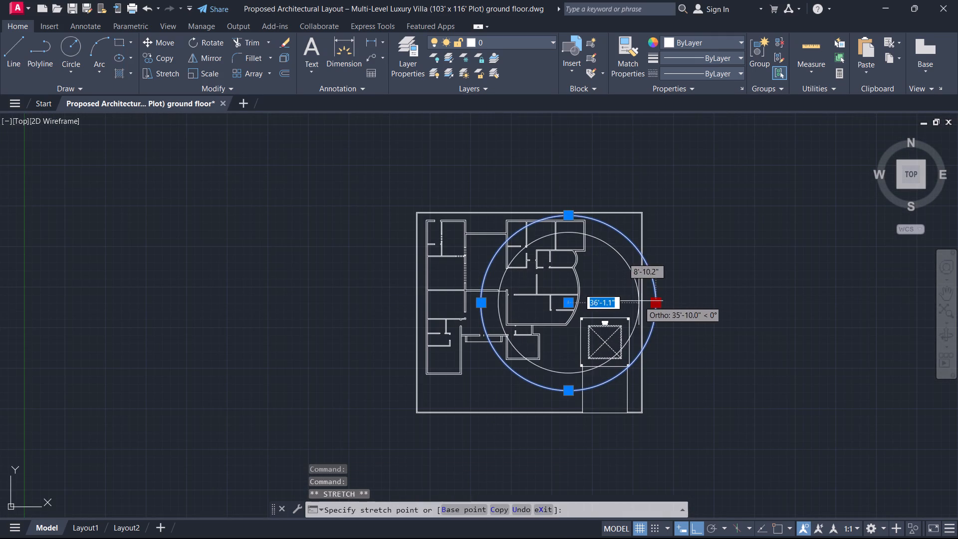
pyautogui.click(644, 298)
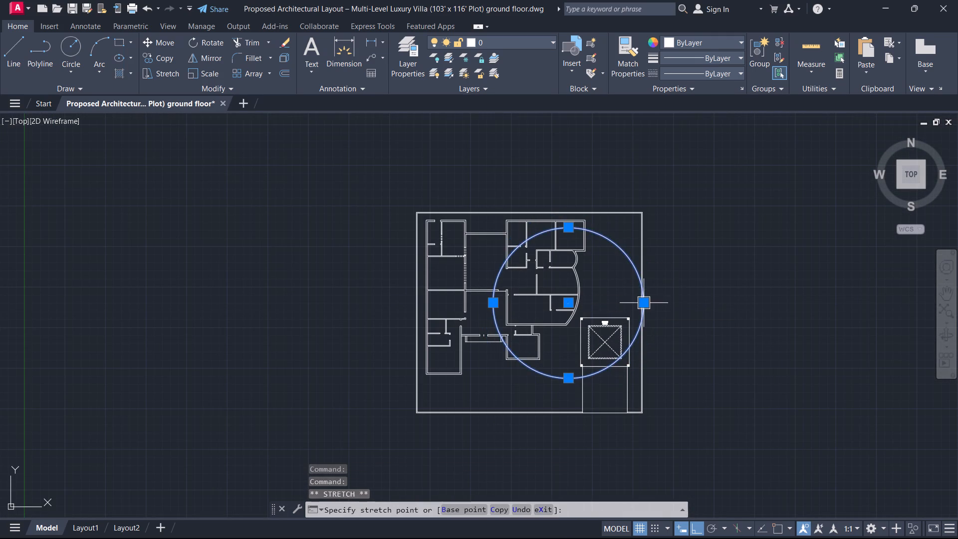
pyautogui.press('Escape')
# Move the large circle straight west about 7' so its east edge sits inside the east boundary wall.
pyautogui.scroll(3, 534, 344)
pyautogui.click(456, 372)
pyautogui.click(441, 375)
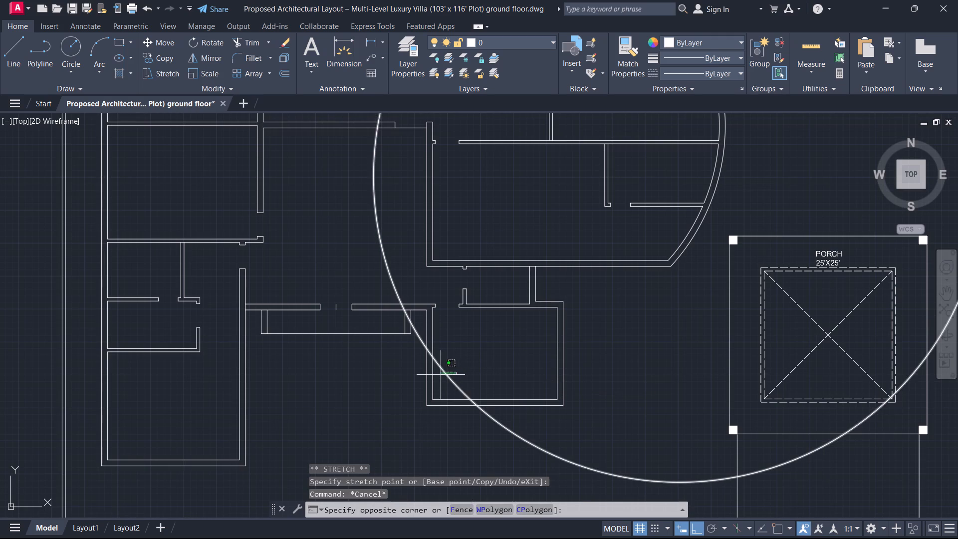
pyautogui.write('M')
pyautogui.press('space')
pyautogui.click(450, 380)
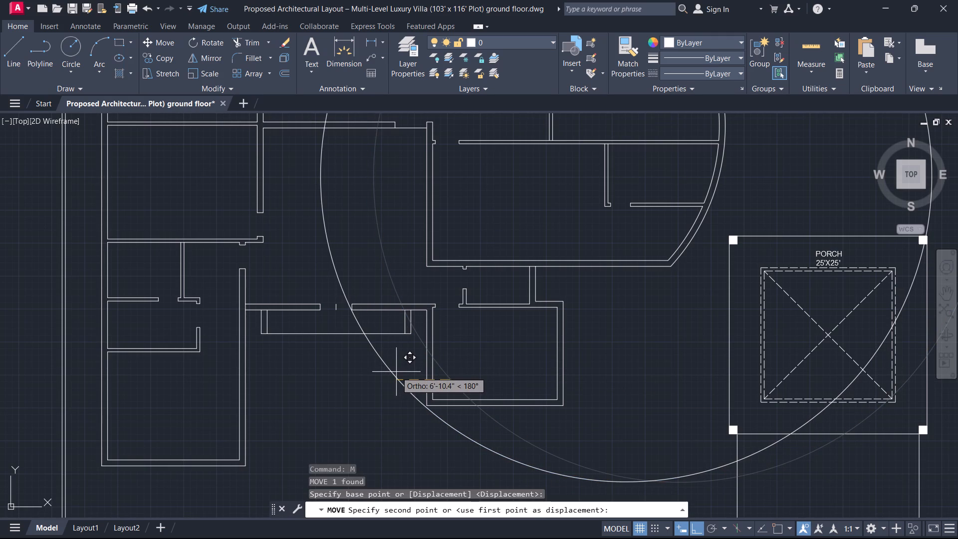
pyautogui.click(396, 372)
pyautogui.press('Escape')
# Move the large circle straight north about 2.5', raising its lowest arc south of the building.
pyautogui.scroll(-1, 608, 422)
pyautogui.moveTo(608, 422); pyautogui.dragTo(579, 382, button='middle')
pyautogui.scroll(1, 606, 423)
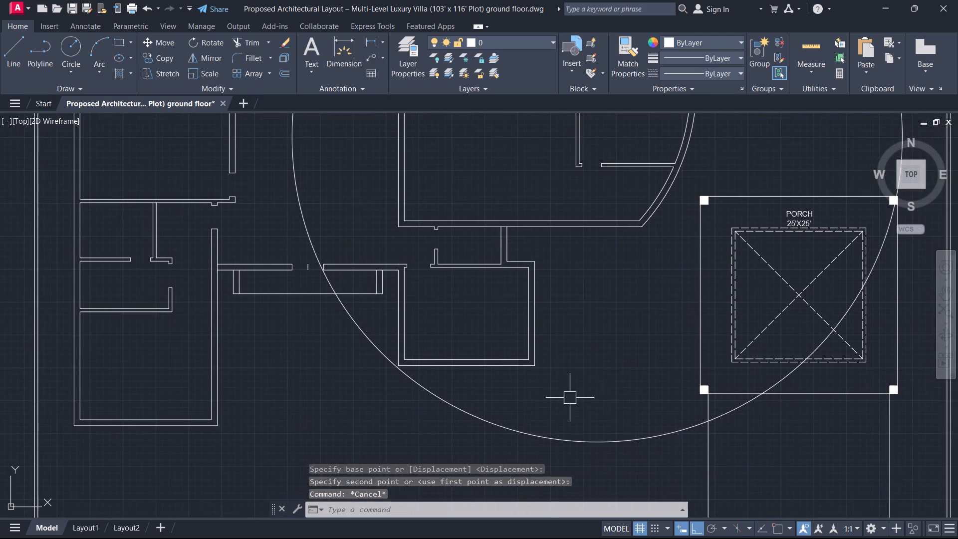
pyautogui.click(570, 440)
pyautogui.press('m')
pyautogui.press('space')
pyautogui.click(565, 437)
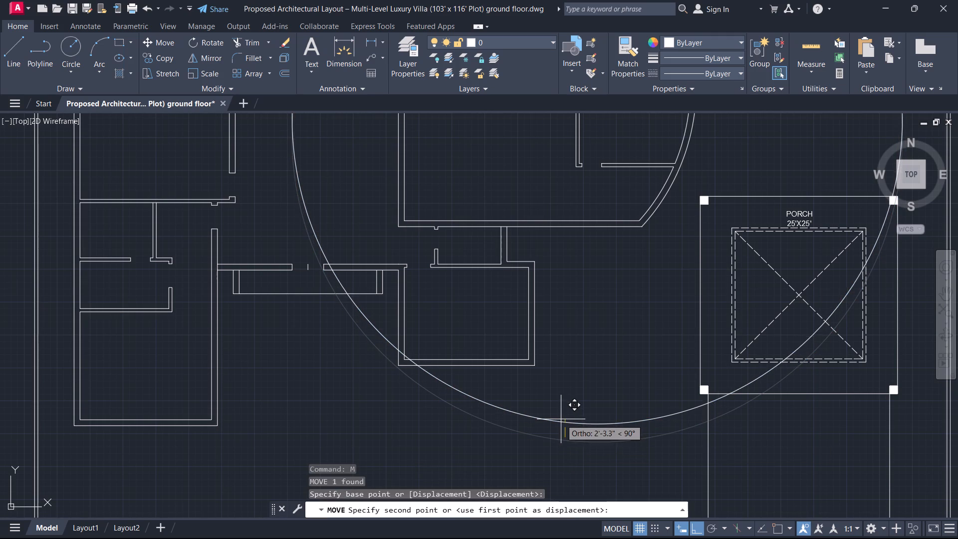
pyautogui.click(560, 417)
pyautogui.press('Escape')
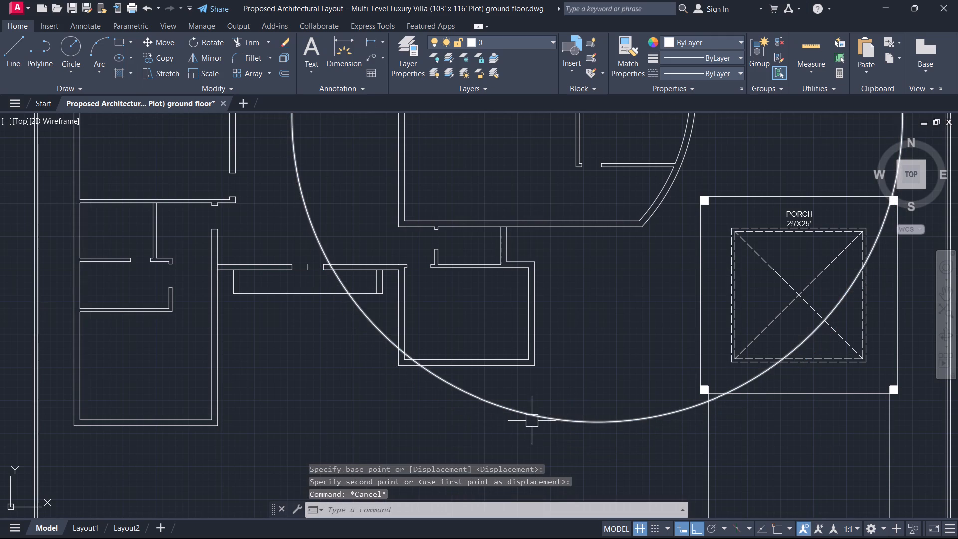
# Move the large circle straight west by about 1'.
pyautogui.click(523, 416)
pyautogui.press('m')
pyautogui.press('space')
pyautogui.click(521, 409)
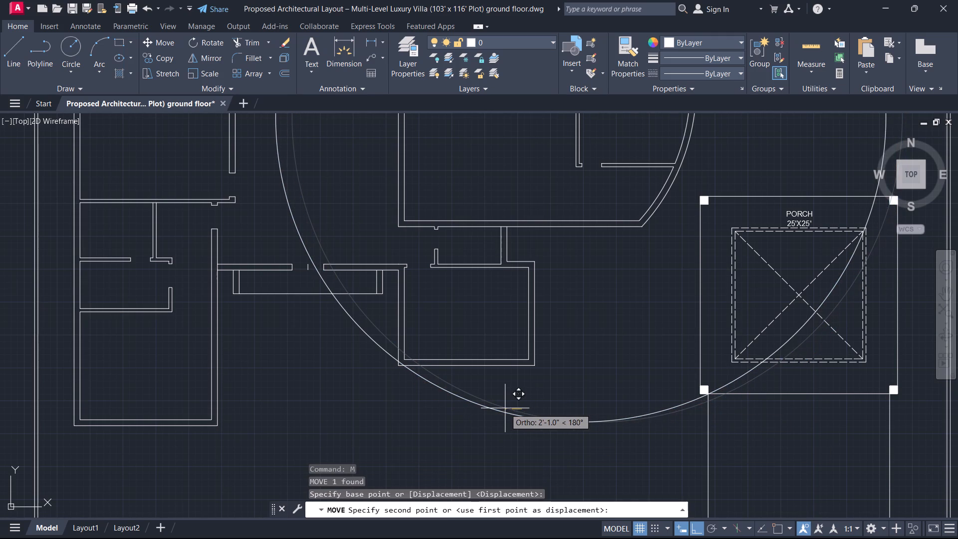
pyautogui.click(511, 412)
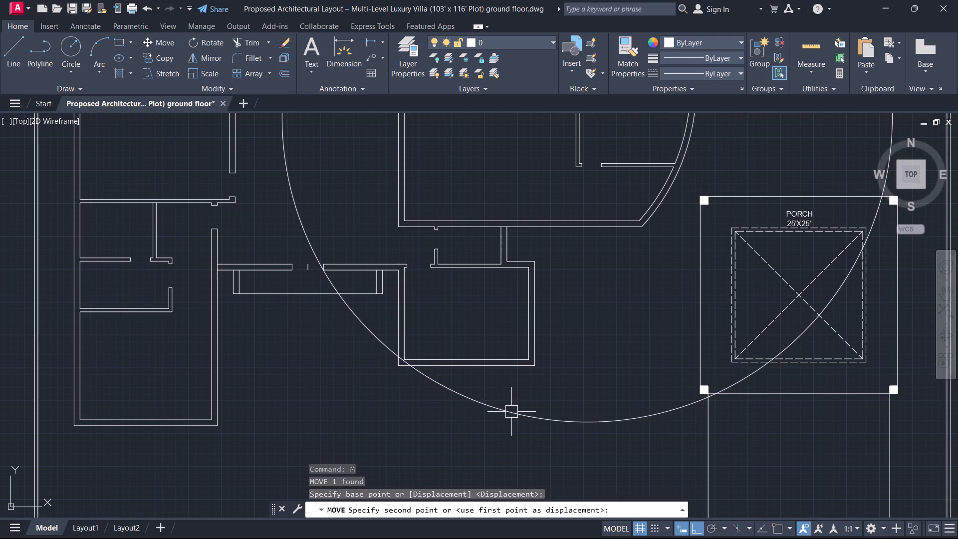
# Move the large circle straight south about 5.5' so its lowest arc lies farther from the building.
pyautogui.press('space')
pyautogui.click(516, 412)
pyautogui.press('space')
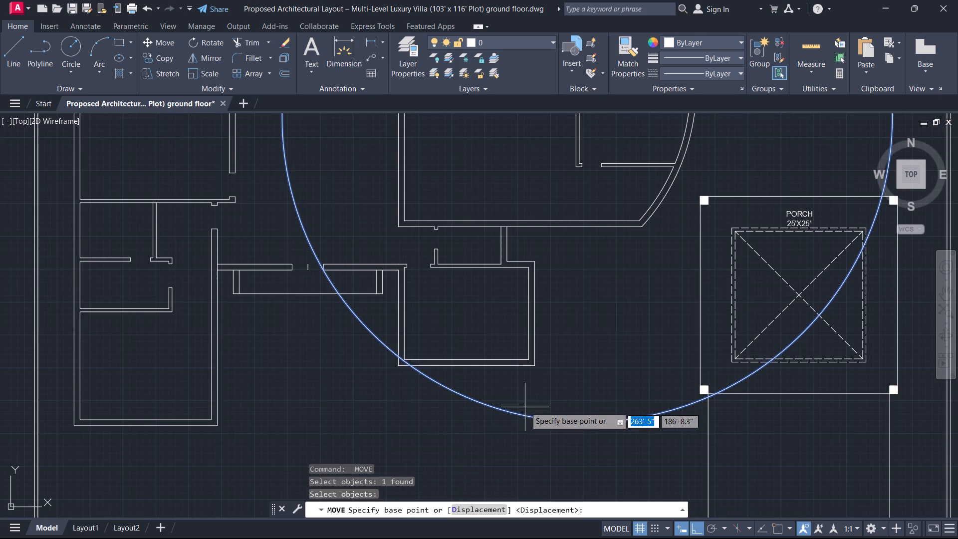
pyautogui.click(525, 407)
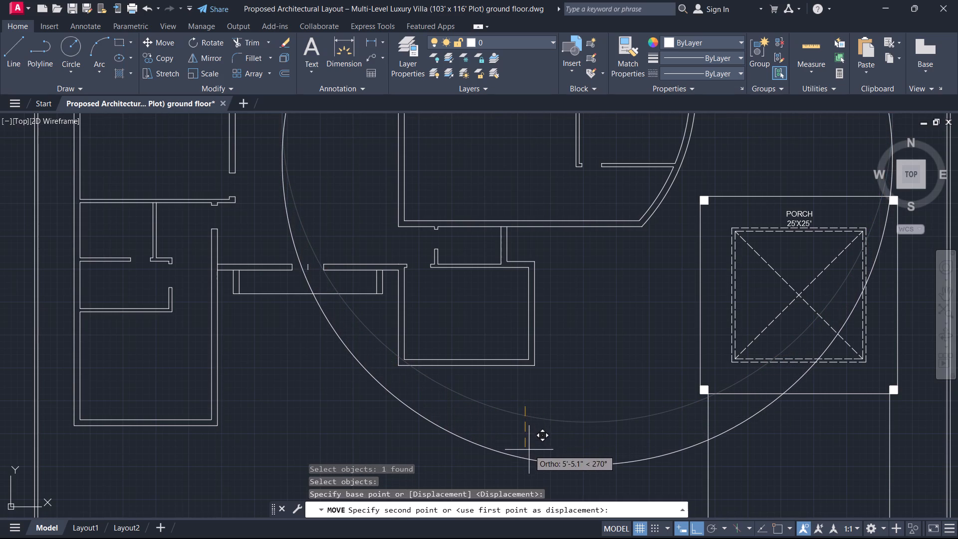
pyautogui.click(529, 450)
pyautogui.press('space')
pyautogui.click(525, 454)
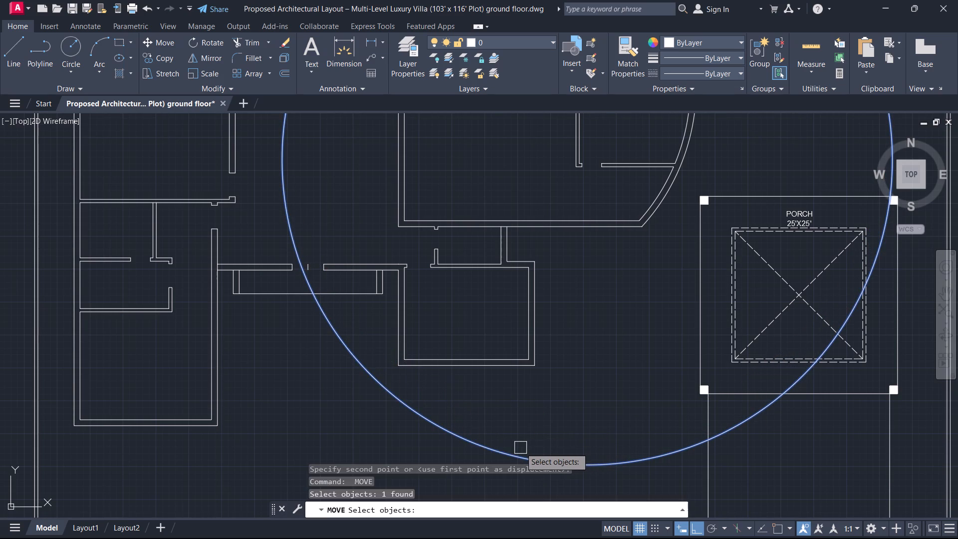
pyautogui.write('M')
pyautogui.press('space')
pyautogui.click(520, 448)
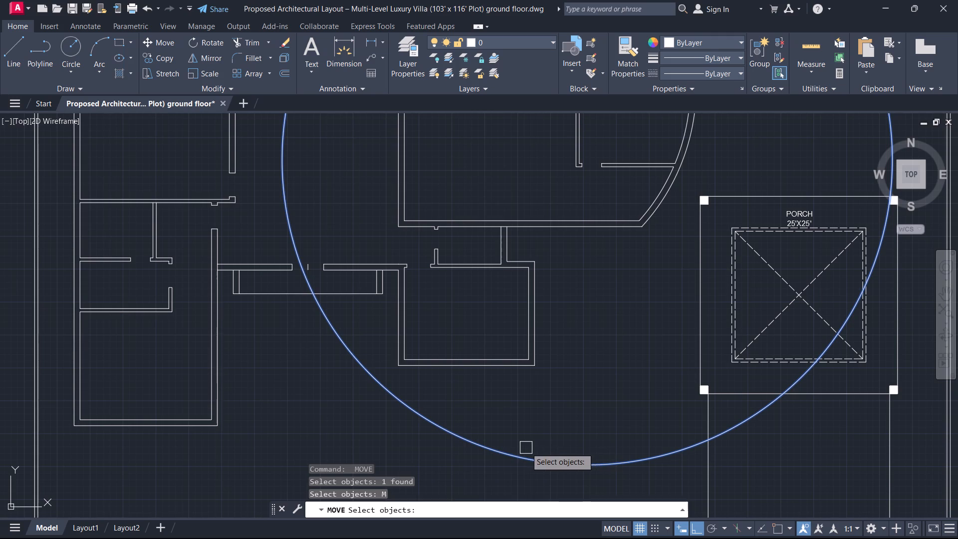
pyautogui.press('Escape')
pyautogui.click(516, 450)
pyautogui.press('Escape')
# Move the large circle straight east about 2.5' so its arc crosses the porch closer to its east side.
pyautogui.click(502, 450)
pyautogui.press('m')
pyautogui.press('space')
pyautogui.click(494, 447)
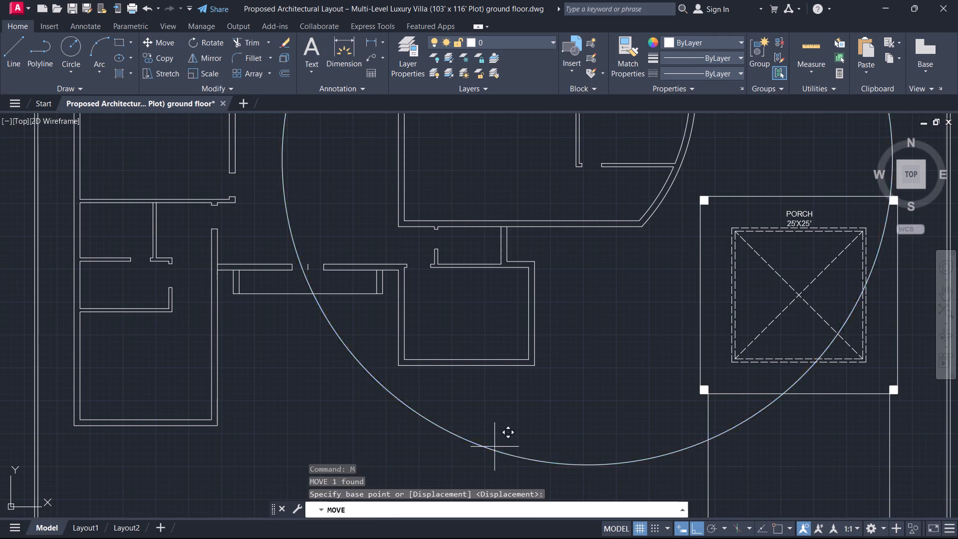
pyautogui.click(514, 449)
pyautogui.press('Escape')
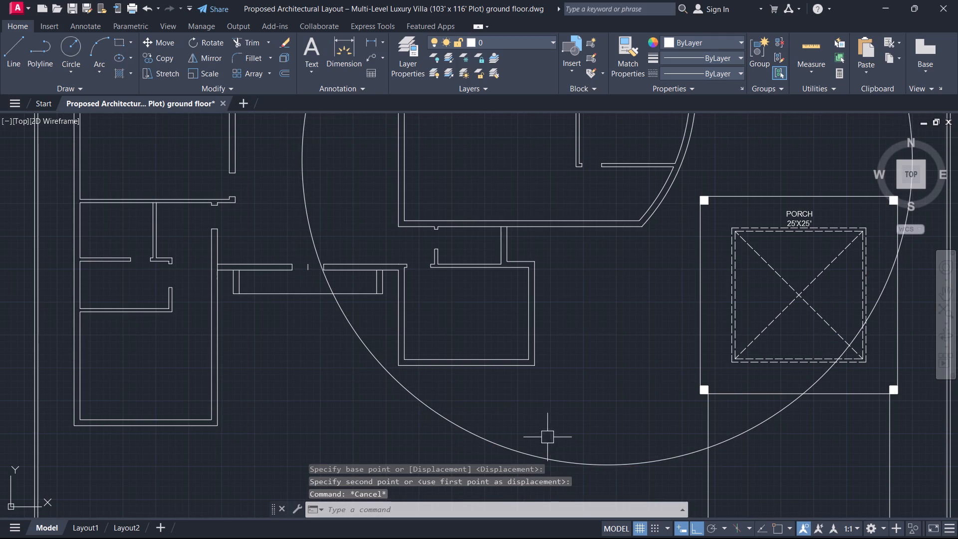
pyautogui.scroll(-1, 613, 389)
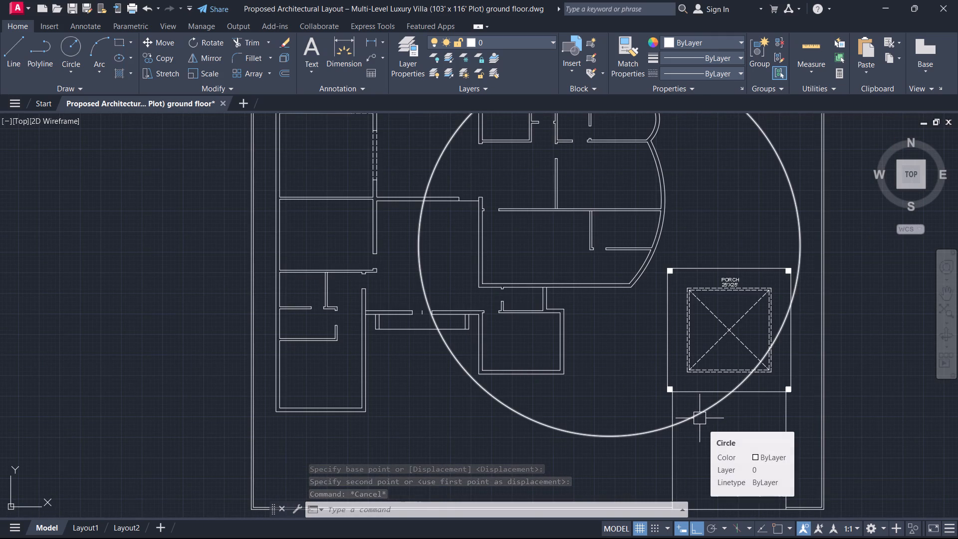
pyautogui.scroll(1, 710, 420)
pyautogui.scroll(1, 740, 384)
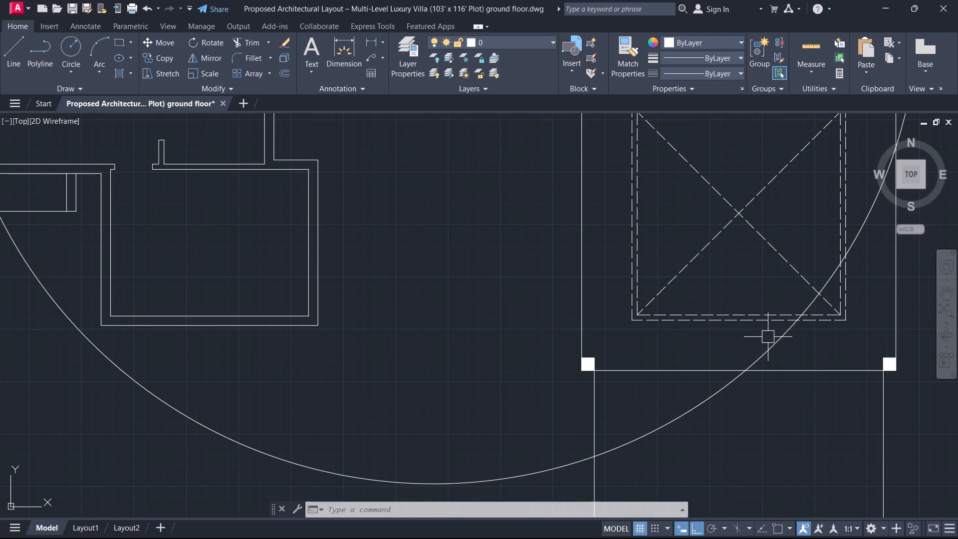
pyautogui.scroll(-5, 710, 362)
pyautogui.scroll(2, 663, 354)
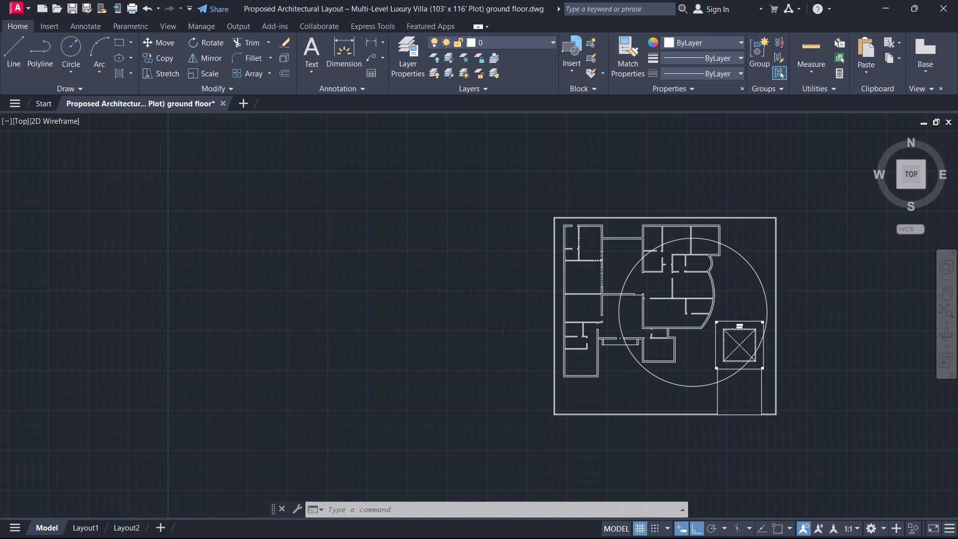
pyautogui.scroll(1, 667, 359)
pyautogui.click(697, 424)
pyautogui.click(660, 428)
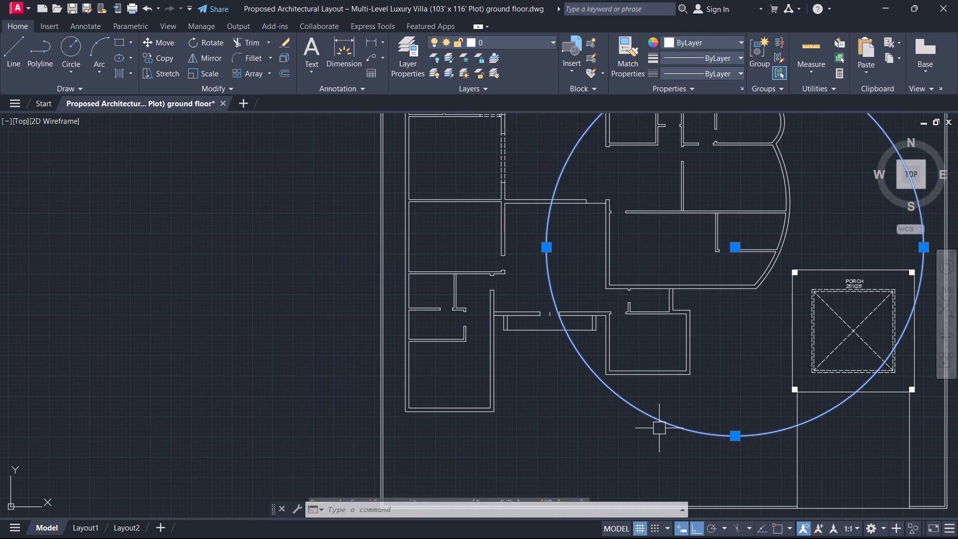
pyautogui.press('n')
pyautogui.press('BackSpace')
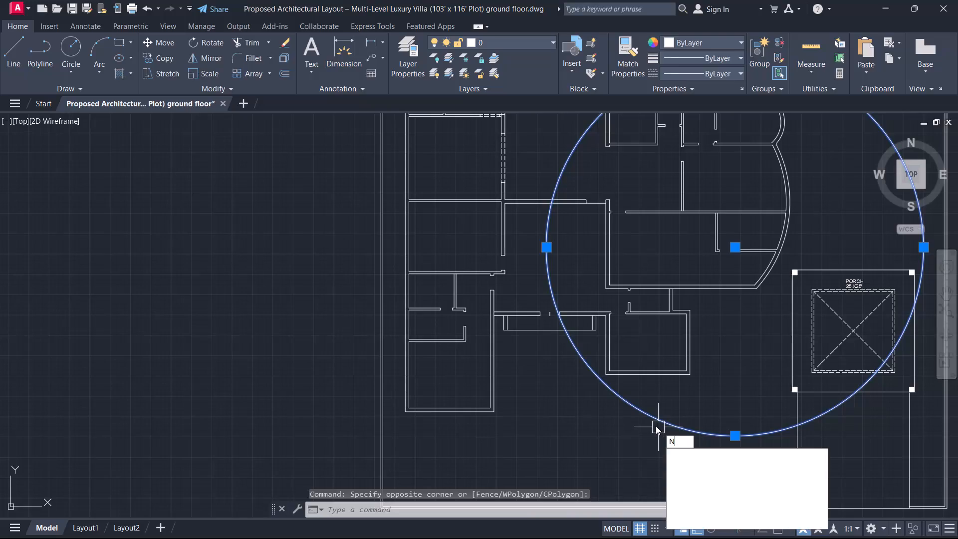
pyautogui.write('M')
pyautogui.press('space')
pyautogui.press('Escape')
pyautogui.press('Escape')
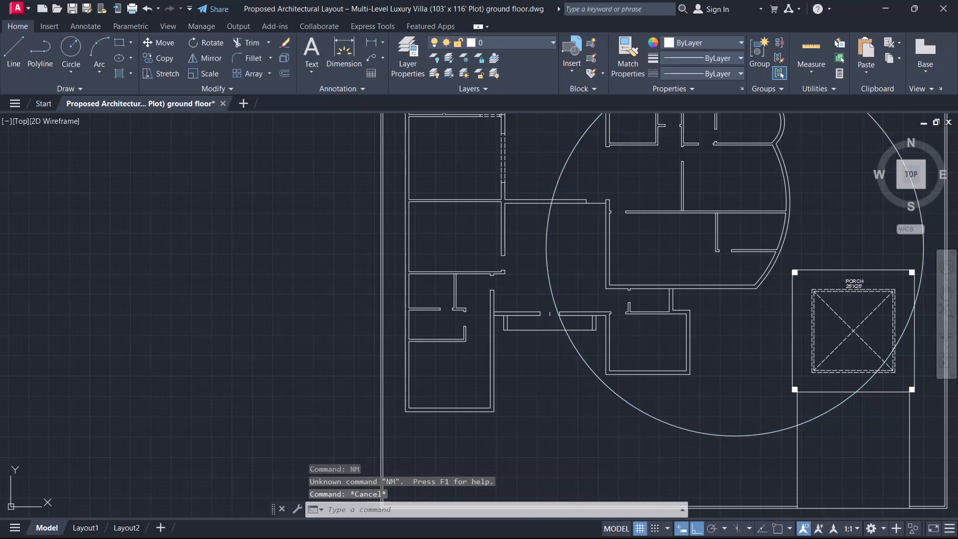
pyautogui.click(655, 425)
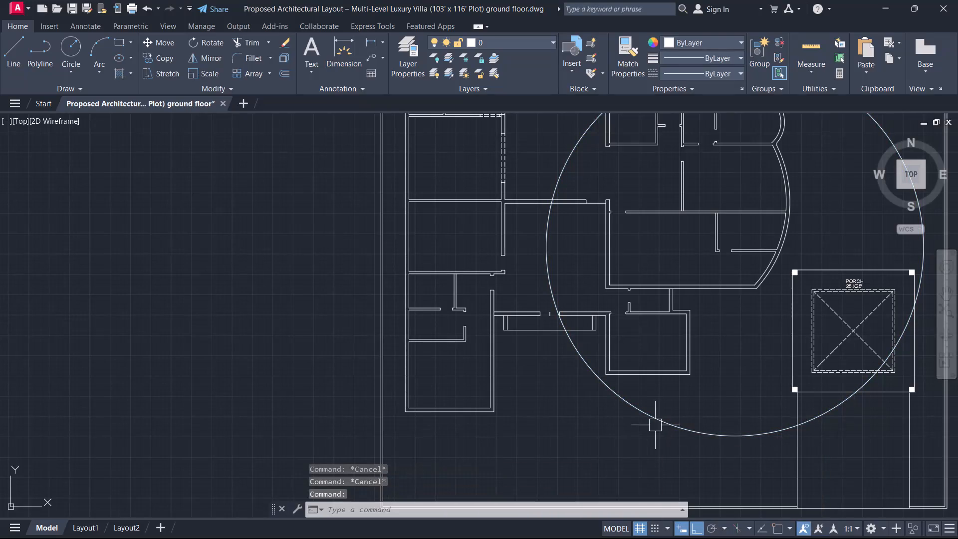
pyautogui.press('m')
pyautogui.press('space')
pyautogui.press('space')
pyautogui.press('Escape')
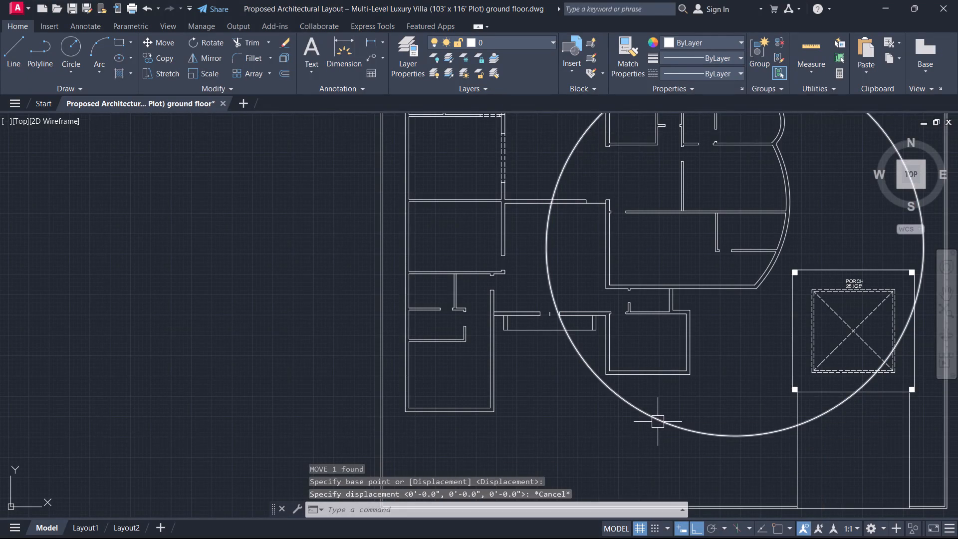
# Move the large circle diagonally about 4' 4" to the northwest with Ortho turned off.
pyautogui.click(660, 423)
pyautogui.write('M')
pyautogui.press('space')
pyautogui.scroll(1, 661, 423)
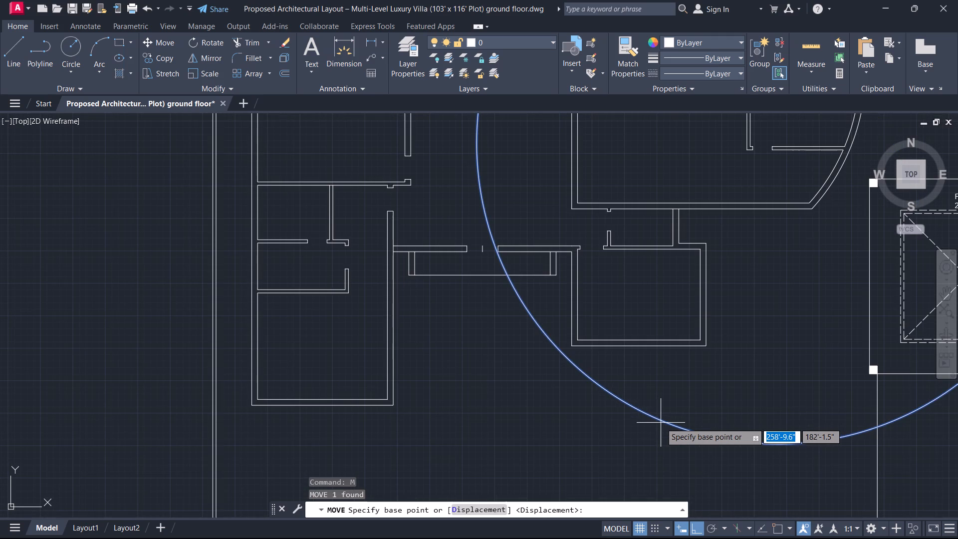
pyautogui.click(714, 440)
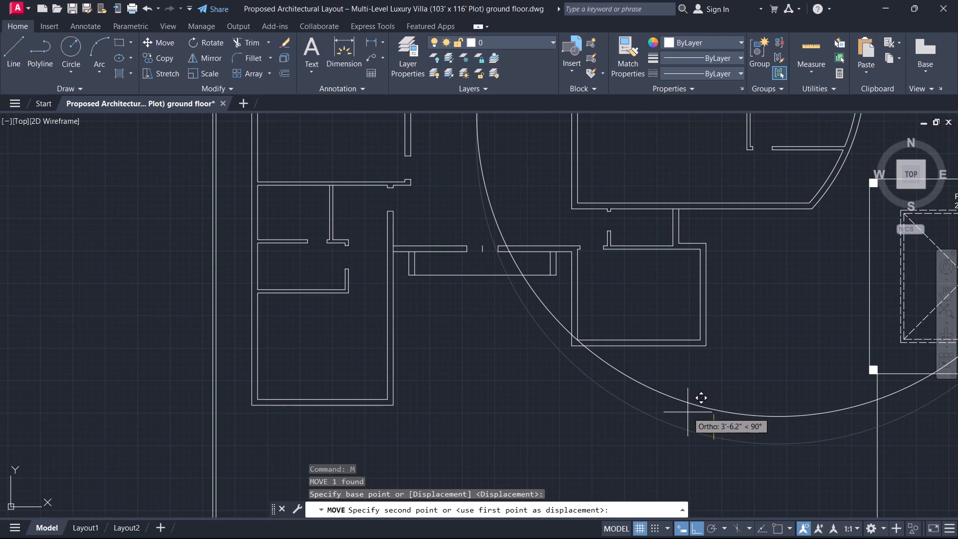
pyautogui.press('F9')
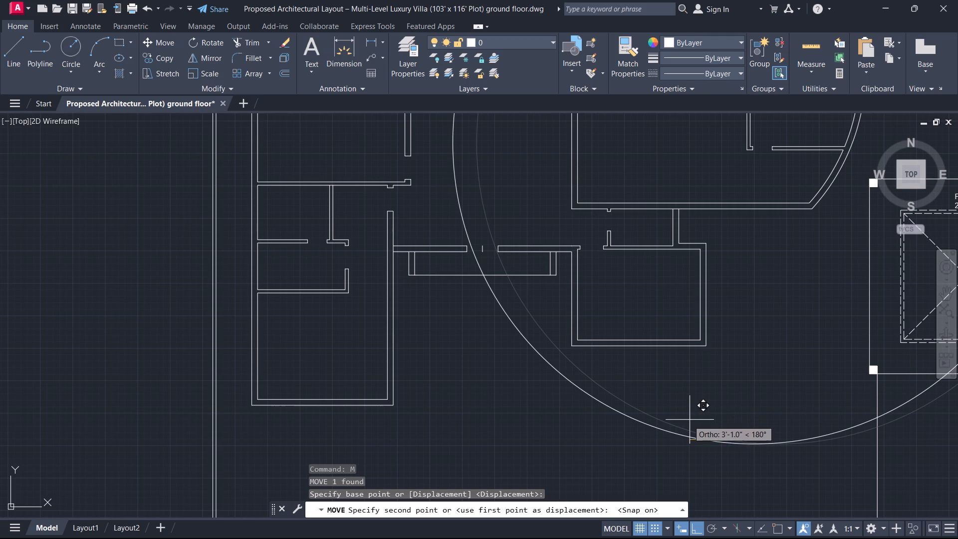
pyautogui.press('F9')
pyautogui.press('F8')
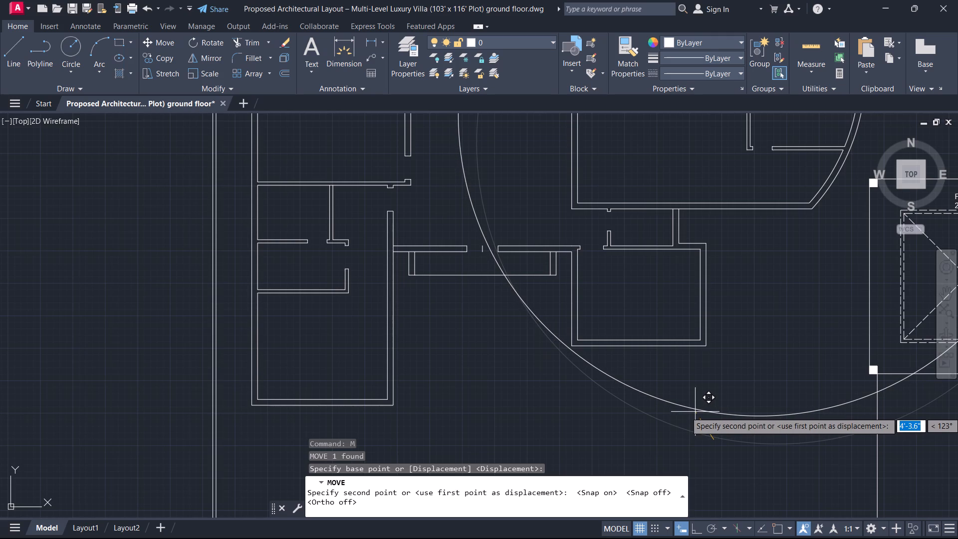
pyautogui.click(695, 412)
pyautogui.press('Escape')
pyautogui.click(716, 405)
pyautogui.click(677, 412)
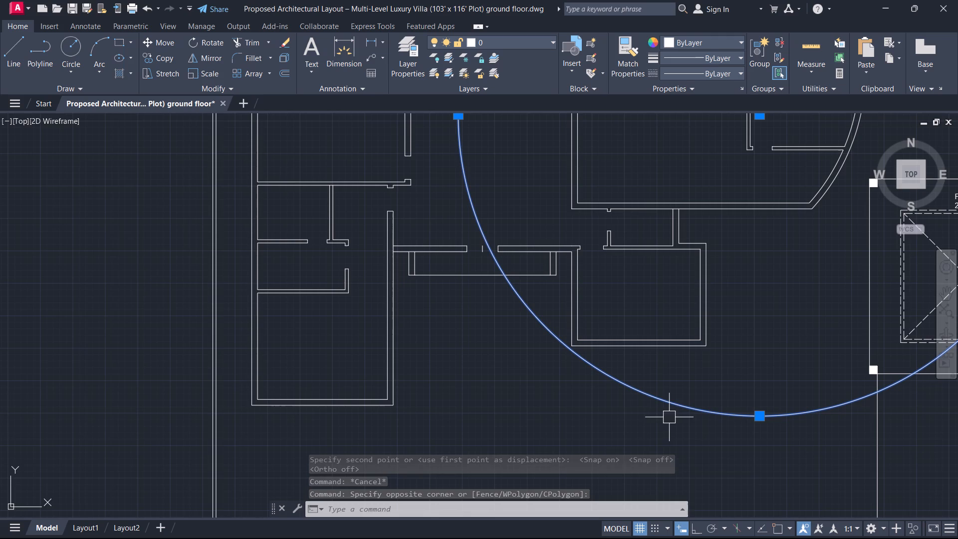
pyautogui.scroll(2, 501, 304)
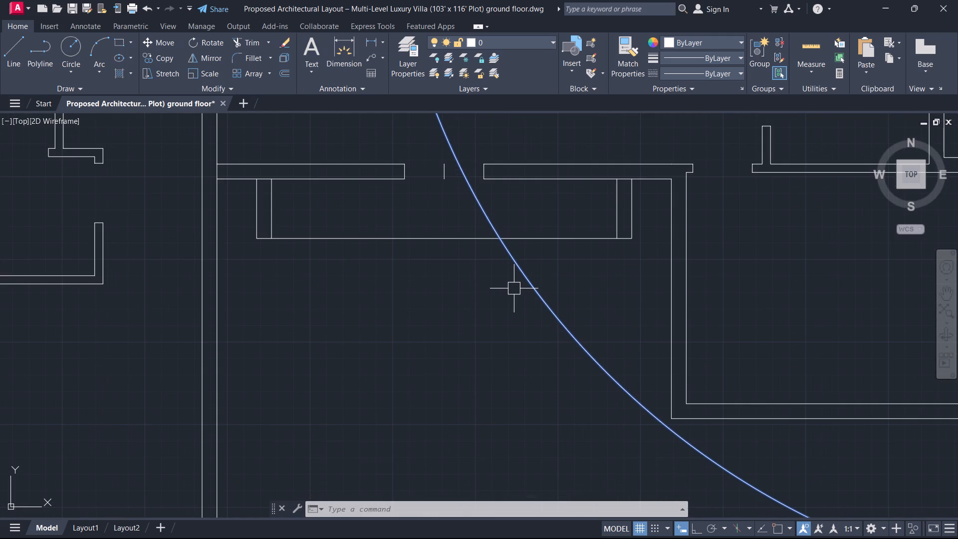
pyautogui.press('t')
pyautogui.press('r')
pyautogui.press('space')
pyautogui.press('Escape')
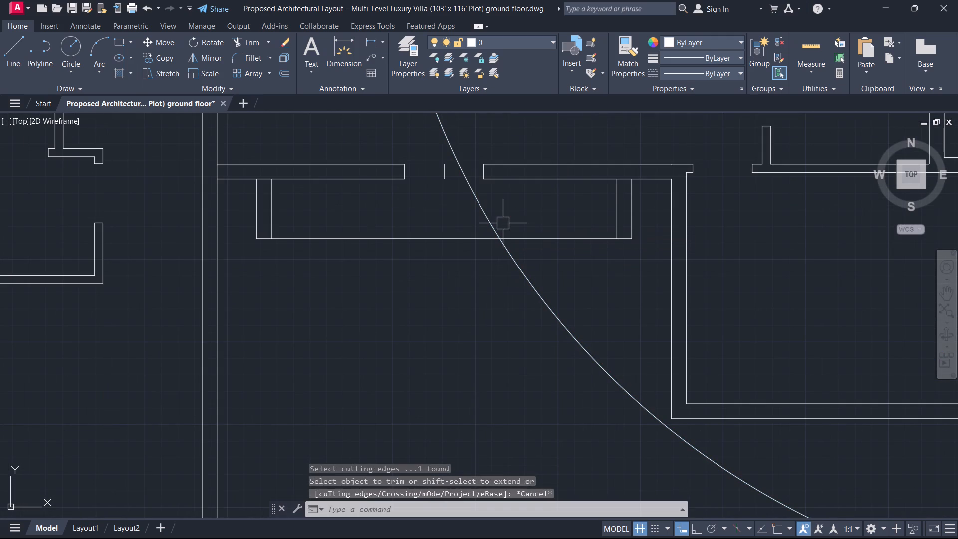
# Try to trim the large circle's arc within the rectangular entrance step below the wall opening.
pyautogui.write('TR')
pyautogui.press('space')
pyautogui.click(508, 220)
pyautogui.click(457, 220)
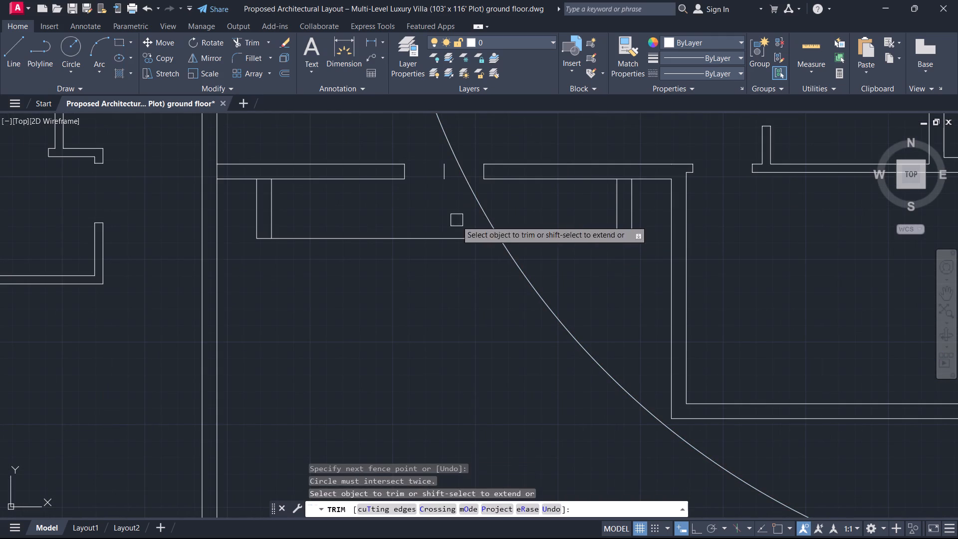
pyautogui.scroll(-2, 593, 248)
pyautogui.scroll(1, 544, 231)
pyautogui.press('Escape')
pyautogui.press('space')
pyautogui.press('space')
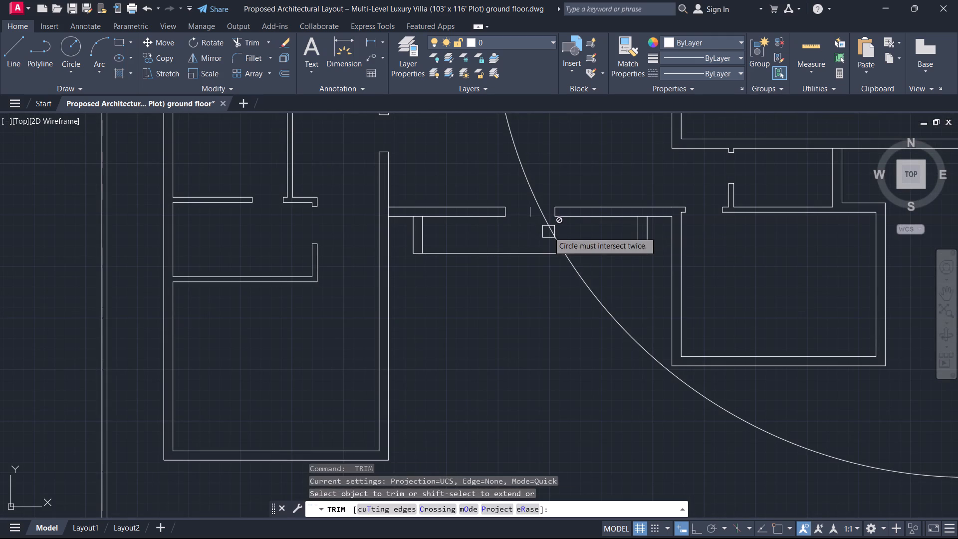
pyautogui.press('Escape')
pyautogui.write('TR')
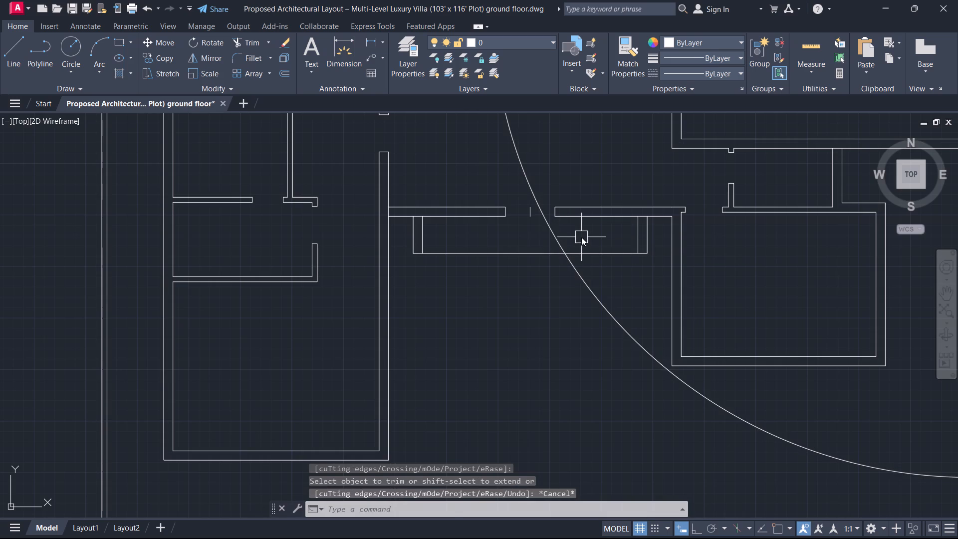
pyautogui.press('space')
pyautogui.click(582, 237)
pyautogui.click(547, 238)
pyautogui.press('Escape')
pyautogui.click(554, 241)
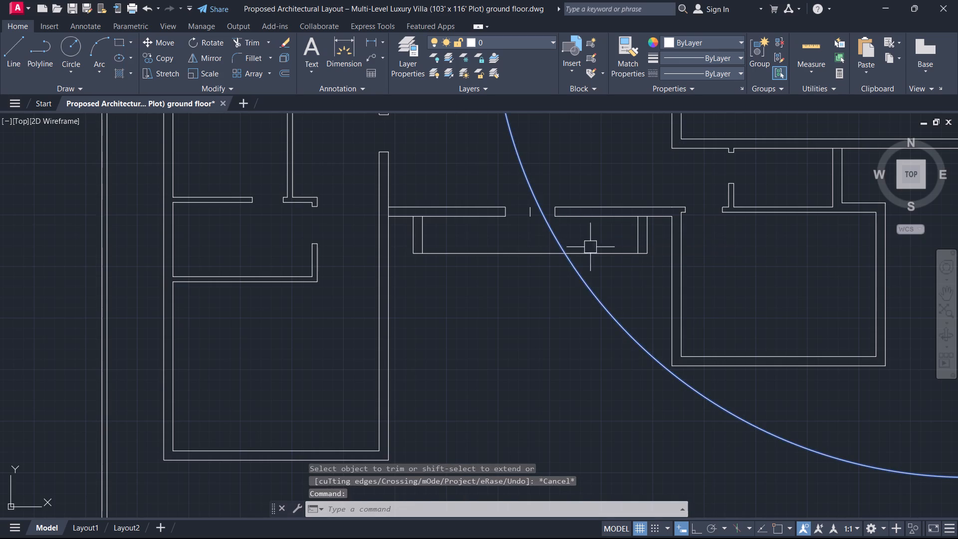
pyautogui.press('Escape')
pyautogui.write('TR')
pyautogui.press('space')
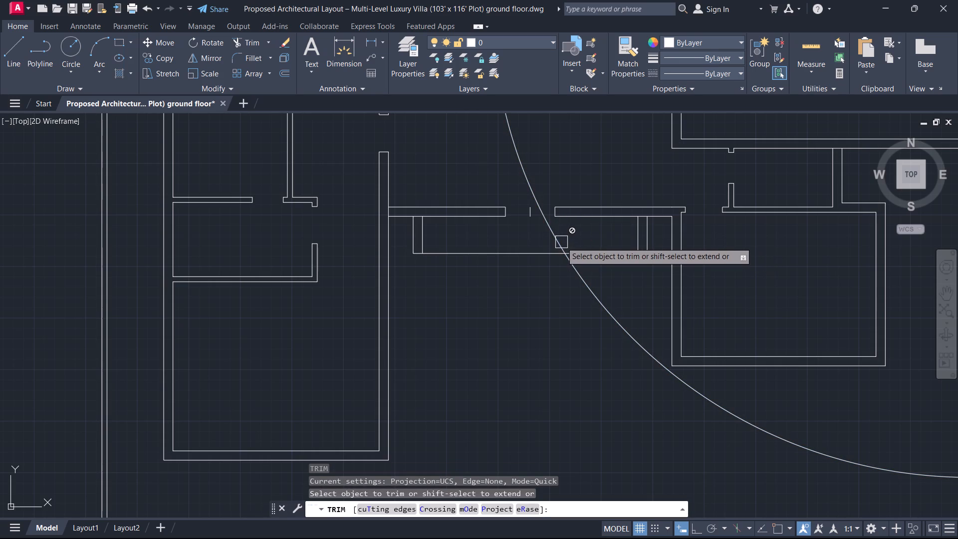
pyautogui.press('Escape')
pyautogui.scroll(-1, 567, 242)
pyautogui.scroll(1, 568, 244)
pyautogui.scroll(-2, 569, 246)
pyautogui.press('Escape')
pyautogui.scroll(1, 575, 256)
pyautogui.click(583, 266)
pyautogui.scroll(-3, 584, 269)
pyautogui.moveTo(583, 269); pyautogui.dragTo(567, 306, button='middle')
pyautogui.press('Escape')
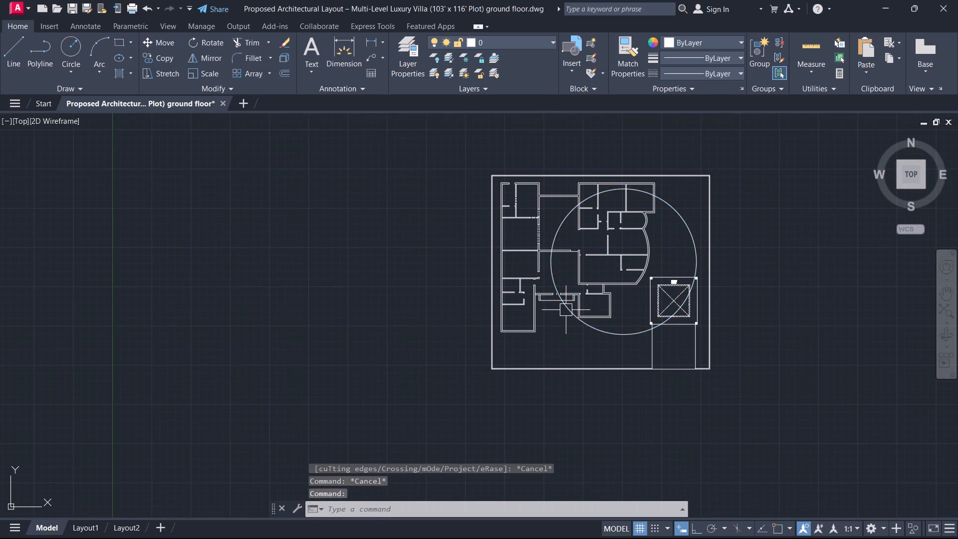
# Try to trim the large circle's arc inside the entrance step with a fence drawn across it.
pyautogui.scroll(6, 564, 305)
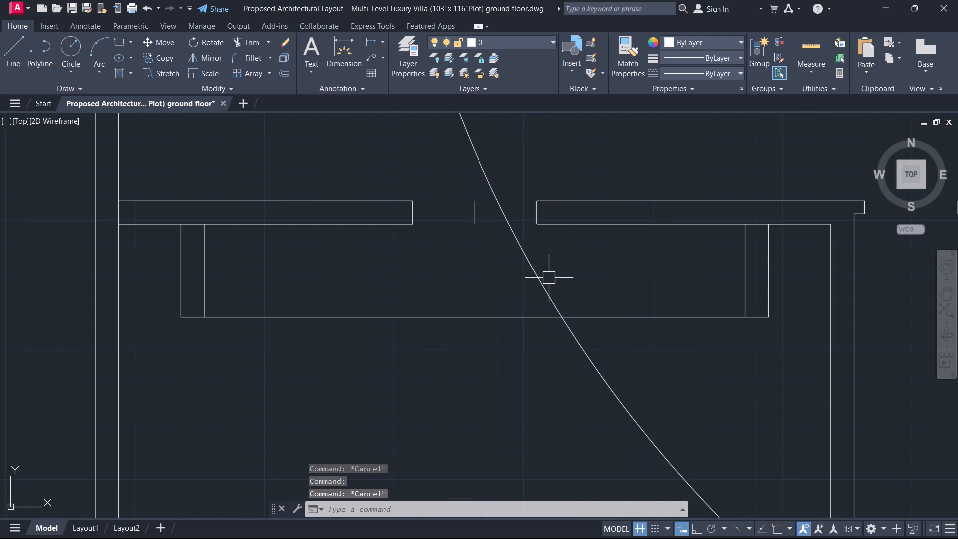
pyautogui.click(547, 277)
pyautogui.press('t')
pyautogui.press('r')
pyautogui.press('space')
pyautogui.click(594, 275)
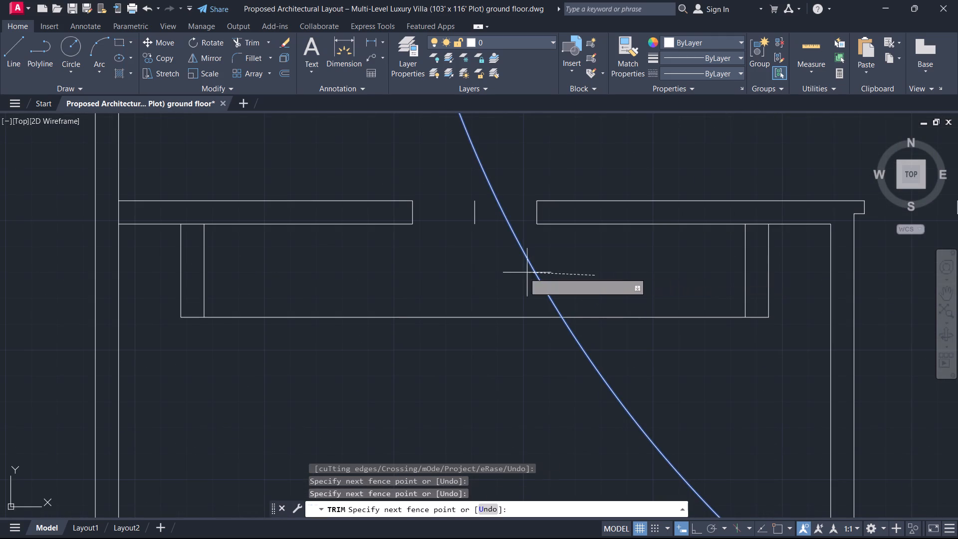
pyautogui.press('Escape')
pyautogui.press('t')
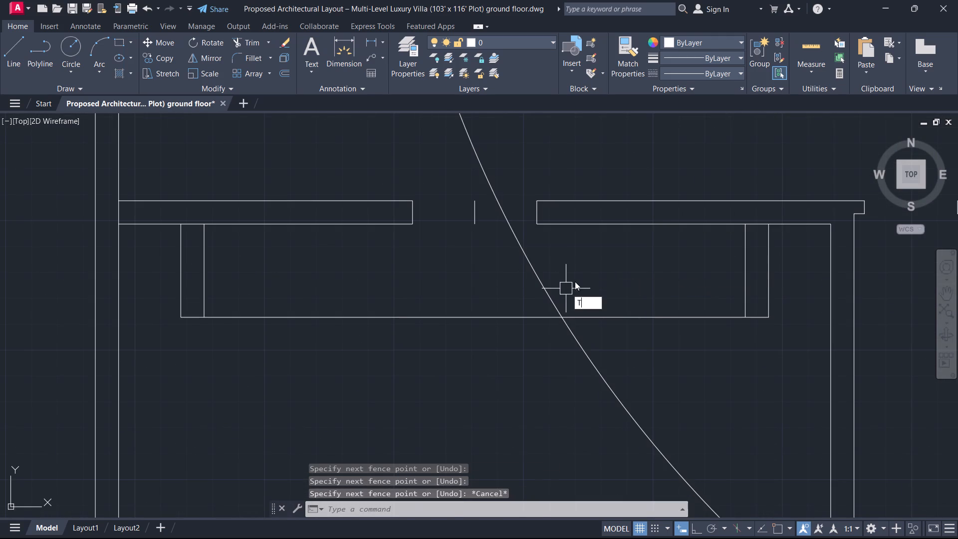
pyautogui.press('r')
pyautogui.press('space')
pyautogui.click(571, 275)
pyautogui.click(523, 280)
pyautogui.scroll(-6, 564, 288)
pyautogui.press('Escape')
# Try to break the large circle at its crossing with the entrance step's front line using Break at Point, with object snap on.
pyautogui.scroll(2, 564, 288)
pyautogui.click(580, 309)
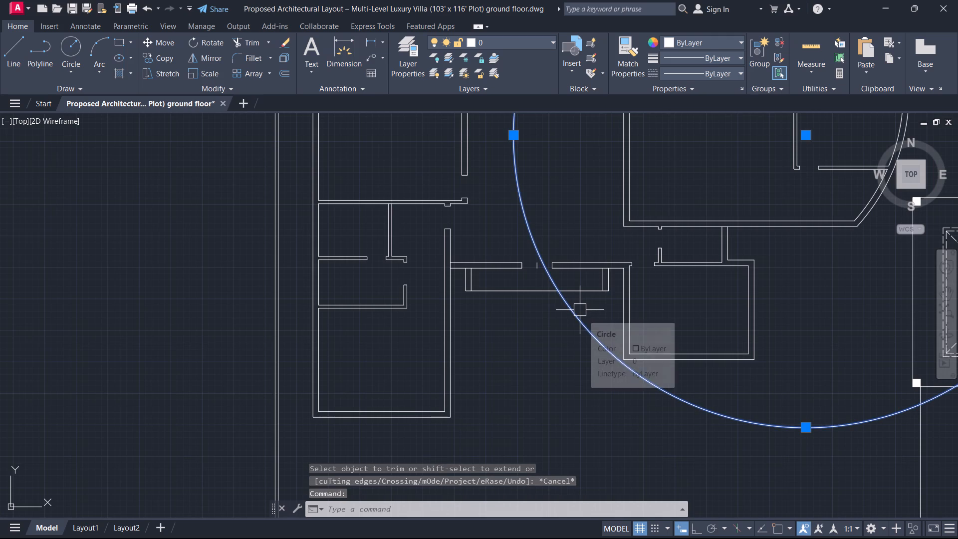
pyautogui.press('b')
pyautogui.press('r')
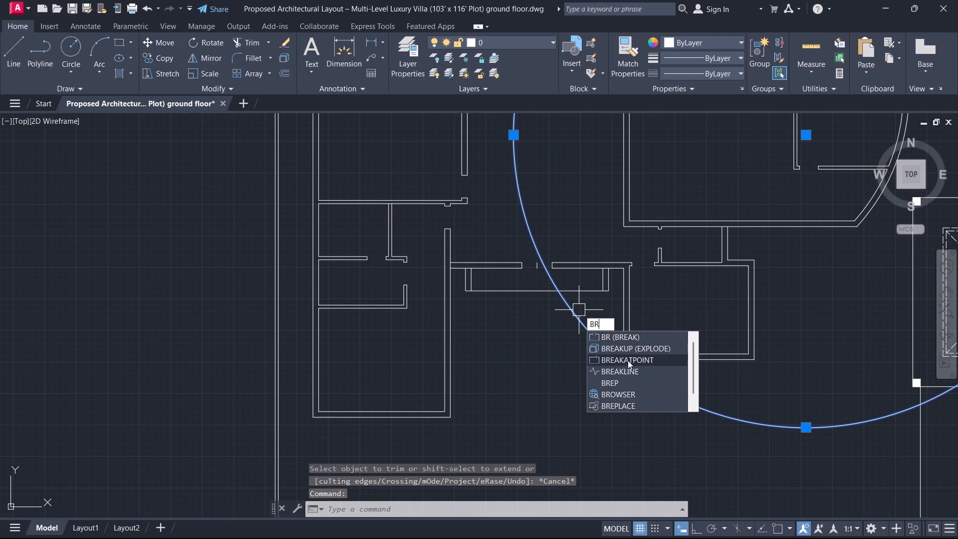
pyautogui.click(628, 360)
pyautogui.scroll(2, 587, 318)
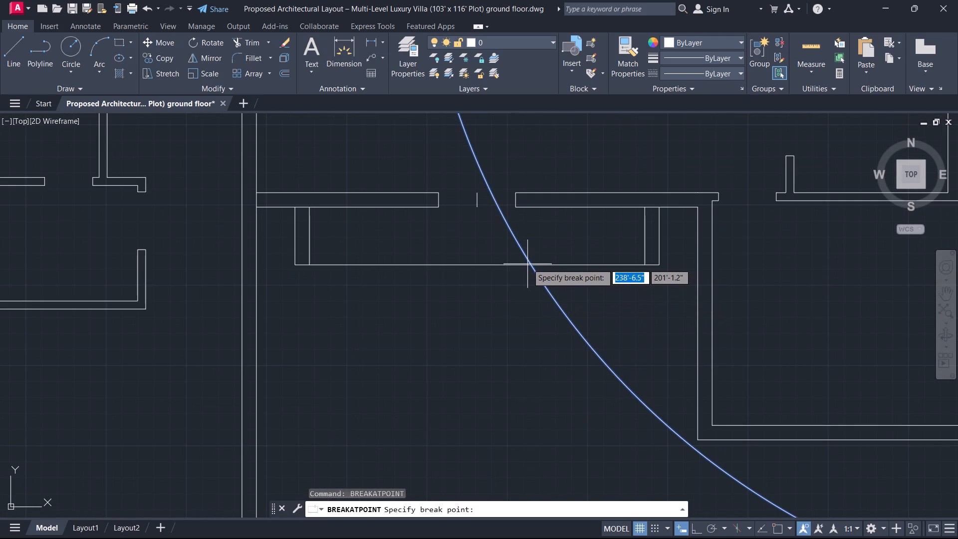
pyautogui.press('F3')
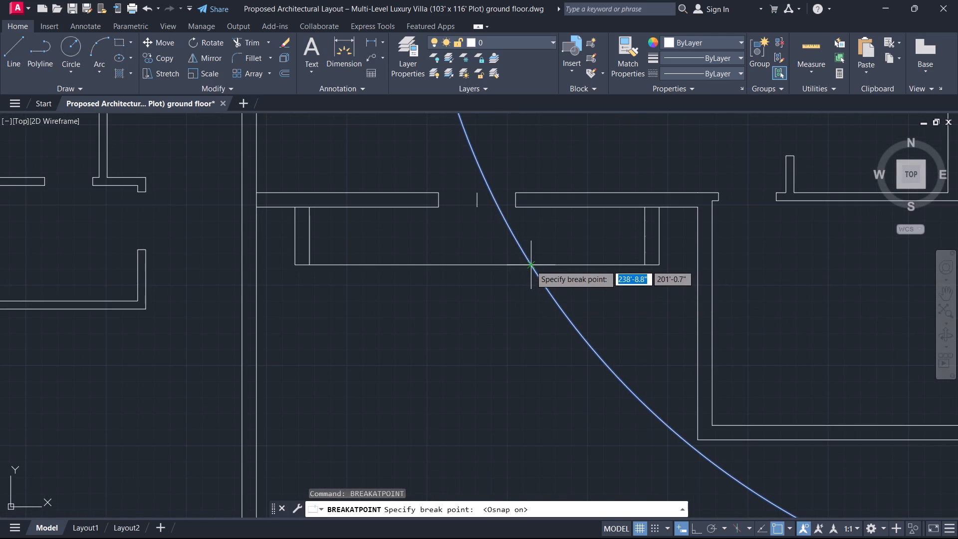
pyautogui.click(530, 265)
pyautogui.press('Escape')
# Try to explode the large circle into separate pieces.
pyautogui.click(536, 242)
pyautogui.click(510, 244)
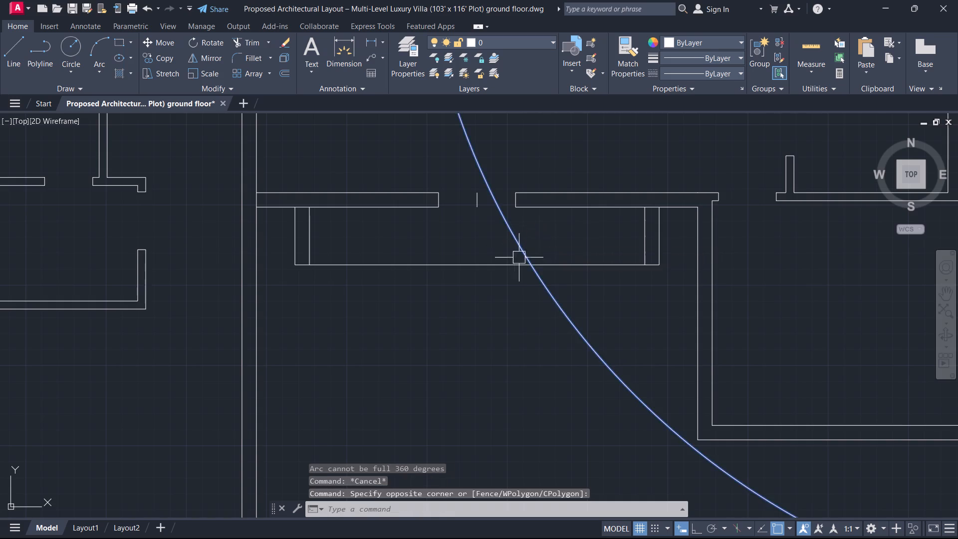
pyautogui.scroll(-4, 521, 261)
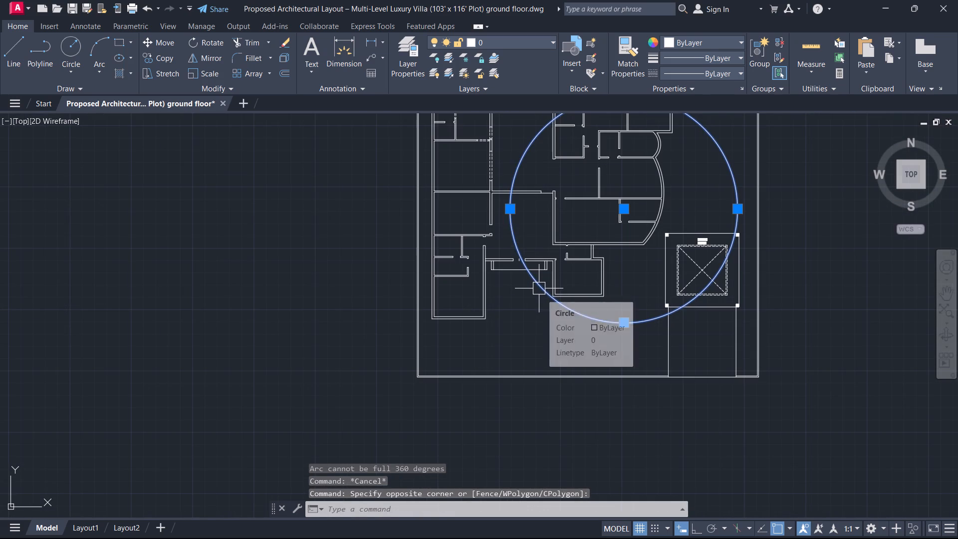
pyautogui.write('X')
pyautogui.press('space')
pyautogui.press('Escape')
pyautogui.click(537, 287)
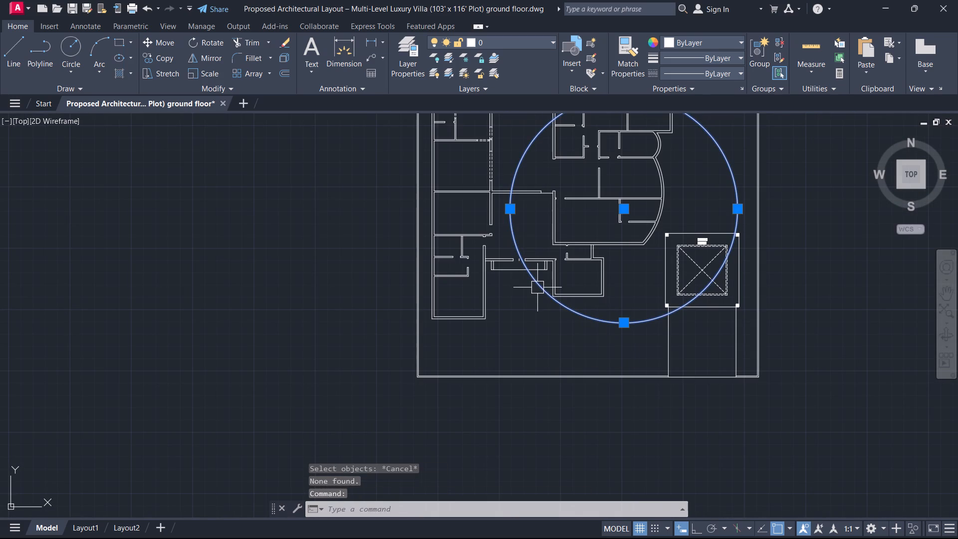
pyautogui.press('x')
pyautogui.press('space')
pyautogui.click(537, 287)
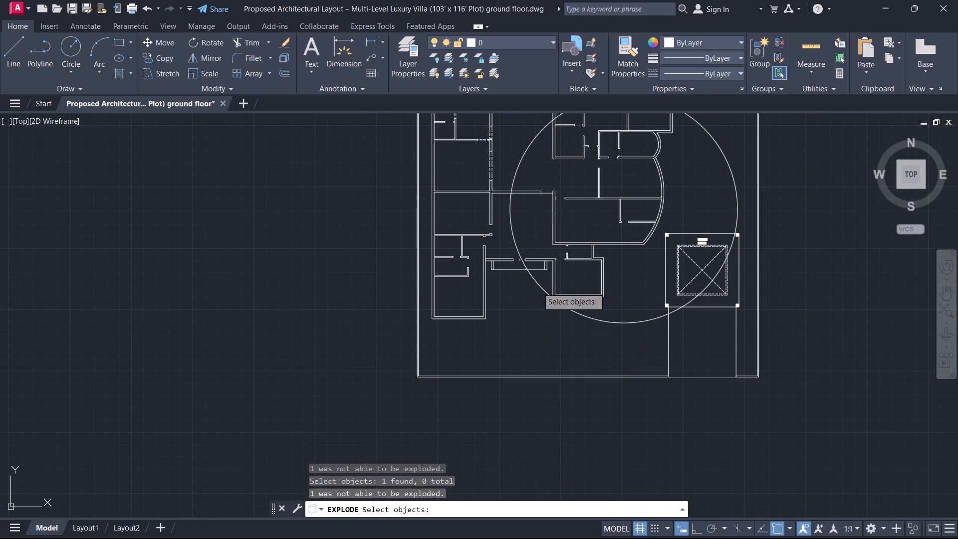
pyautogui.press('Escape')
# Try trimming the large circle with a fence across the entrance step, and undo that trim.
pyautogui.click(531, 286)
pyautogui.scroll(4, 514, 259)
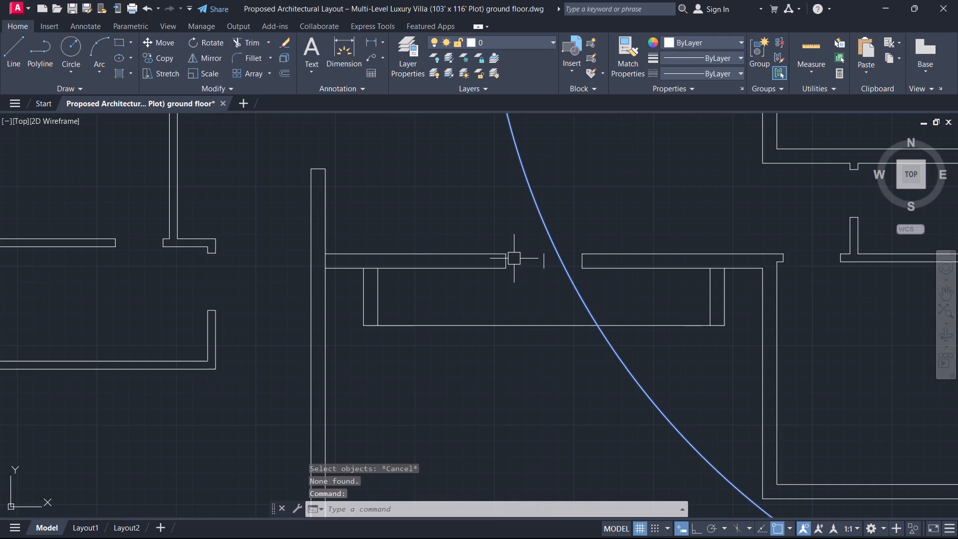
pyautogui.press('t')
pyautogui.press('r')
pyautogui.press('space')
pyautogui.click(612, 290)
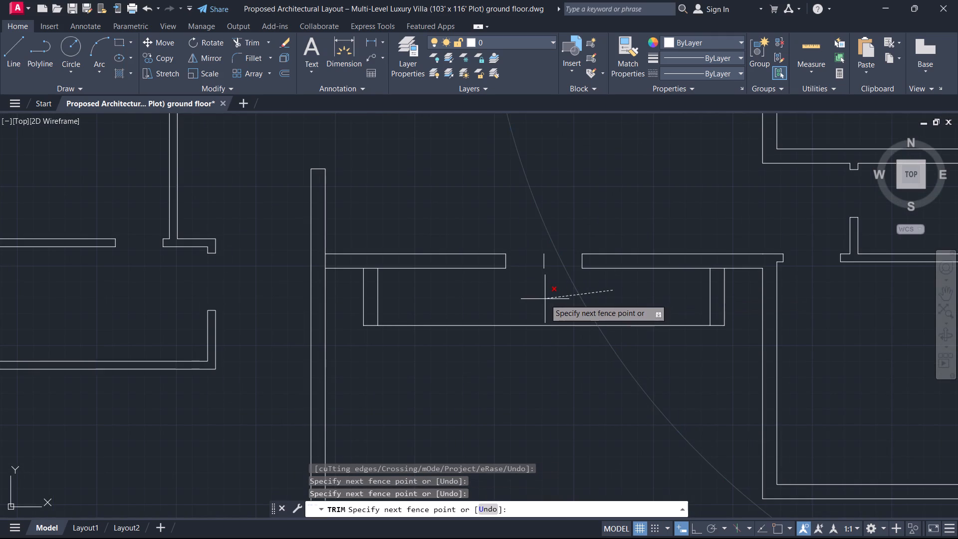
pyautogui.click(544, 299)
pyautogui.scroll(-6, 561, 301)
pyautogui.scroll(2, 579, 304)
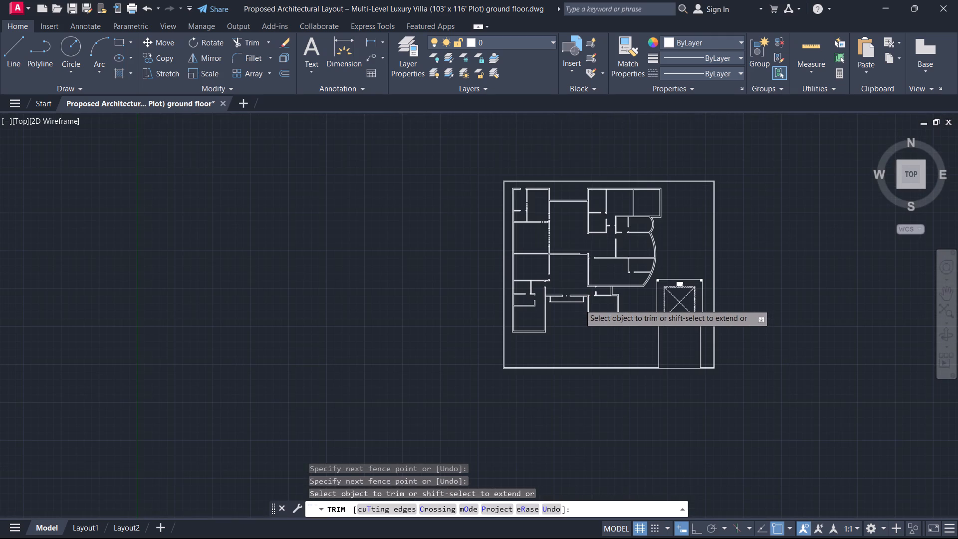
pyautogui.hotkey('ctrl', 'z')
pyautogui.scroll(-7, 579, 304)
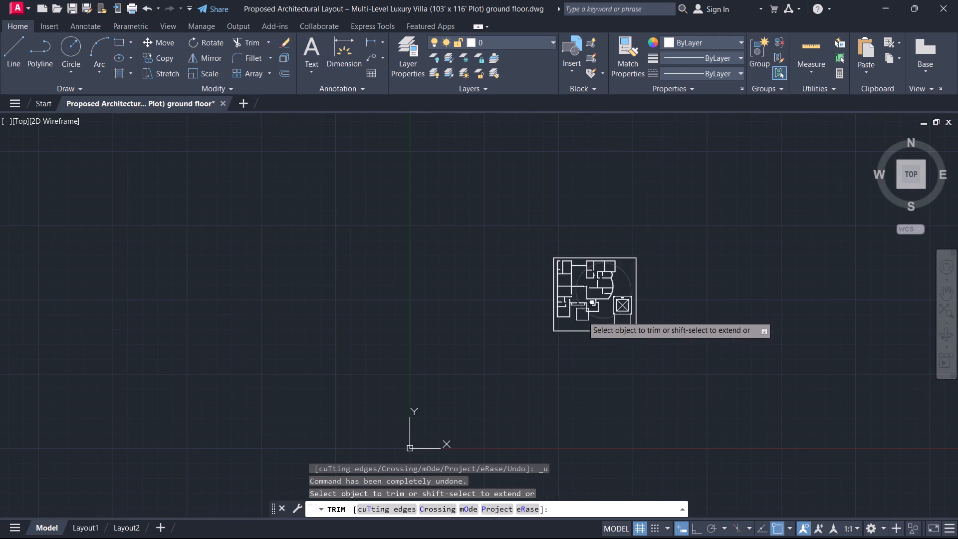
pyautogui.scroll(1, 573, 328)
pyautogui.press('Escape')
# Trim the circle's east arc between the building and the porch, and its west arc down to the entrance step's front line.
pyautogui.press('space')
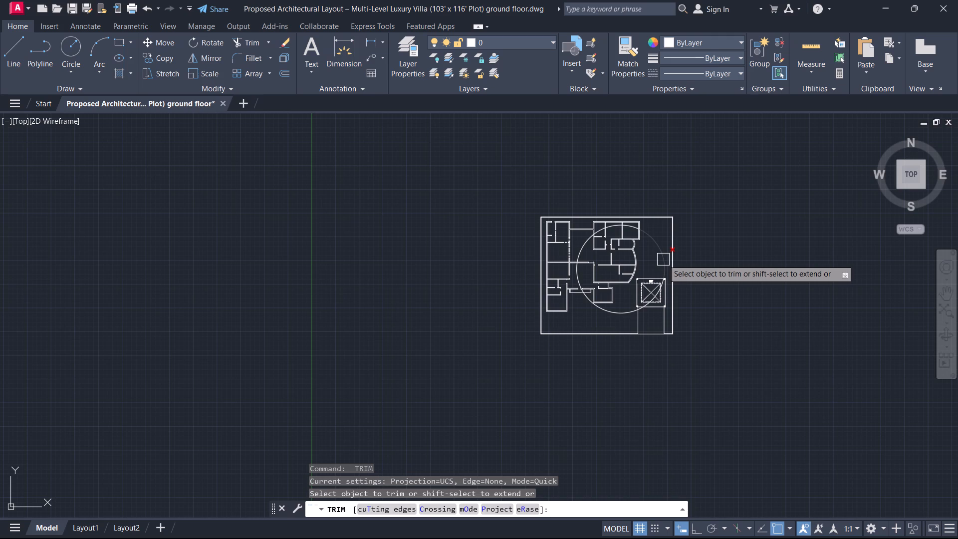
pyautogui.click(663, 260)
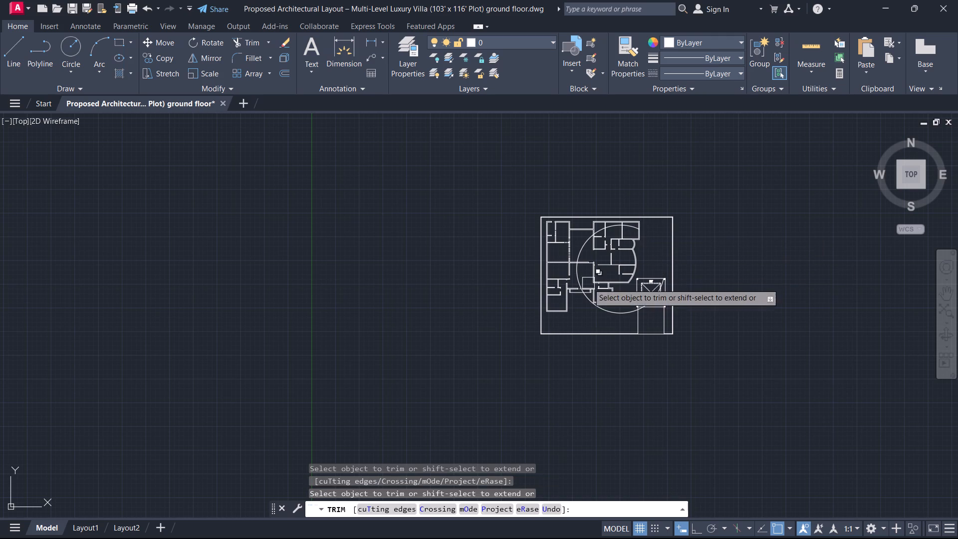
pyautogui.scroll(1, 581, 298)
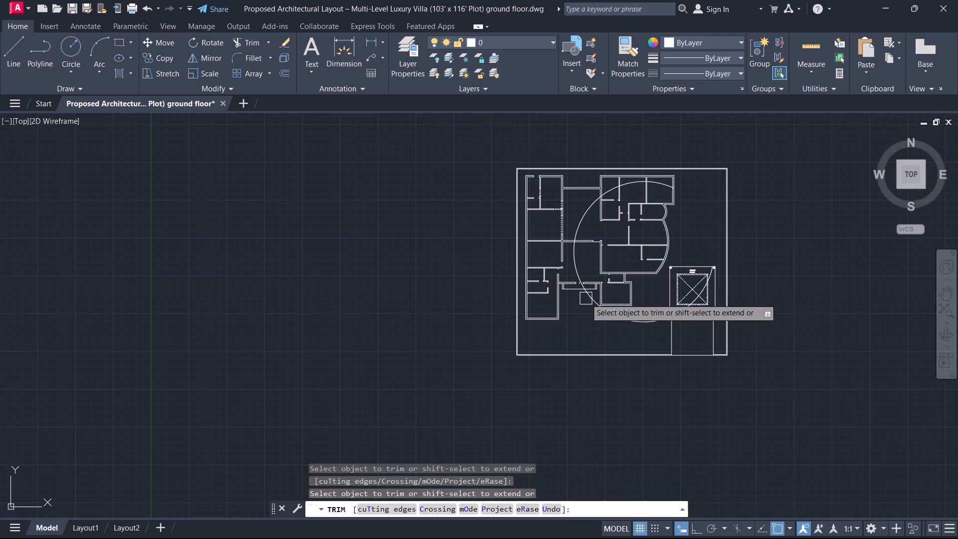
pyautogui.scroll(2, 586, 291)
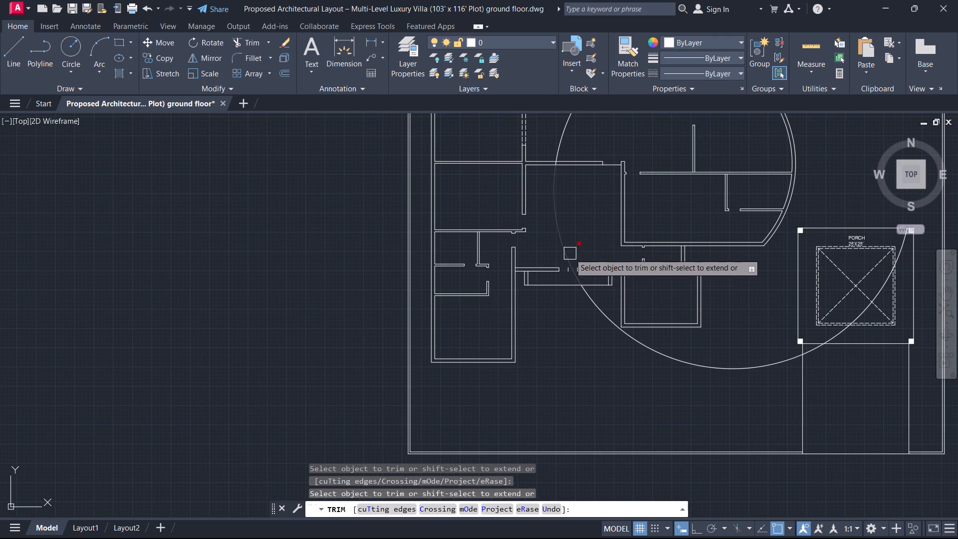
pyautogui.click(564, 242)
pyautogui.scroll(-3, 591, 237)
pyautogui.moveTo(591, 237); pyautogui.dragTo(554, 310, button='middle')
pyautogui.press('Escape')
# Erase the leftover upper arc of the circle that crosses the northern rooms.
pyautogui.scroll(2, 552, 283)
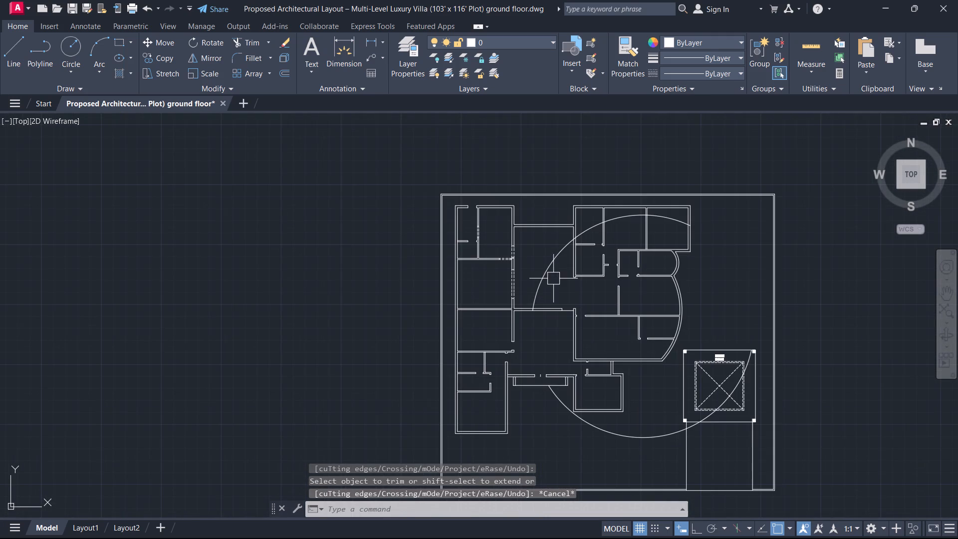
pyautogui.click(553, 278)
pyautogui.click(536, 268)
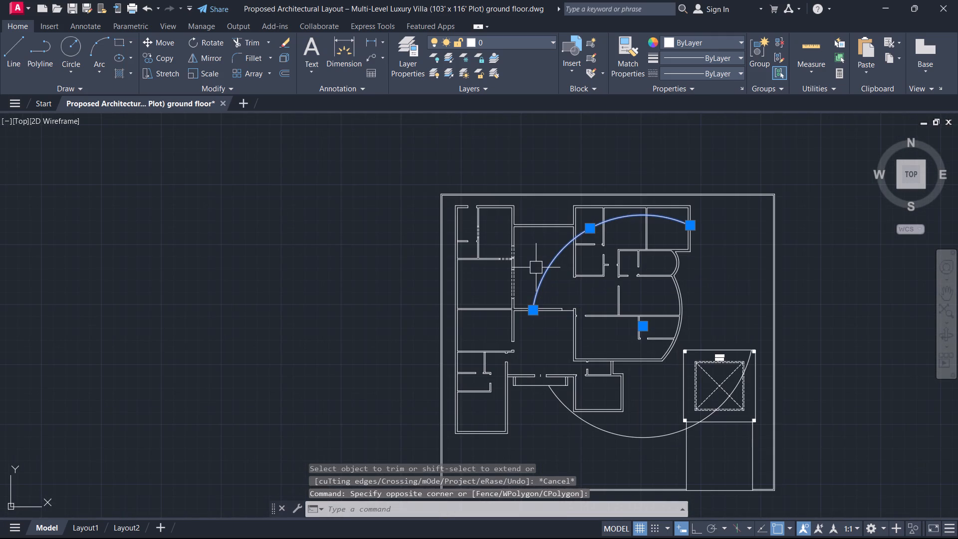
pyautogui.press('Delete')
# Trim the arc back to the porch's south edge and erase its leftover piece inside the porch.
pyautogui.scroll(1, 727, 466)
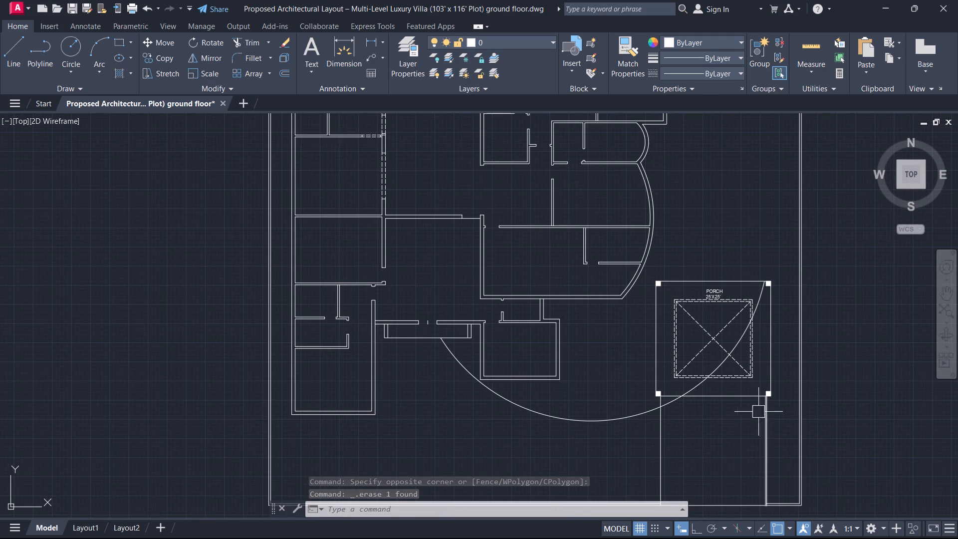
pyautogui.scroll(1, 735, 422)
pyautogui.scroll(1, 682, 367)
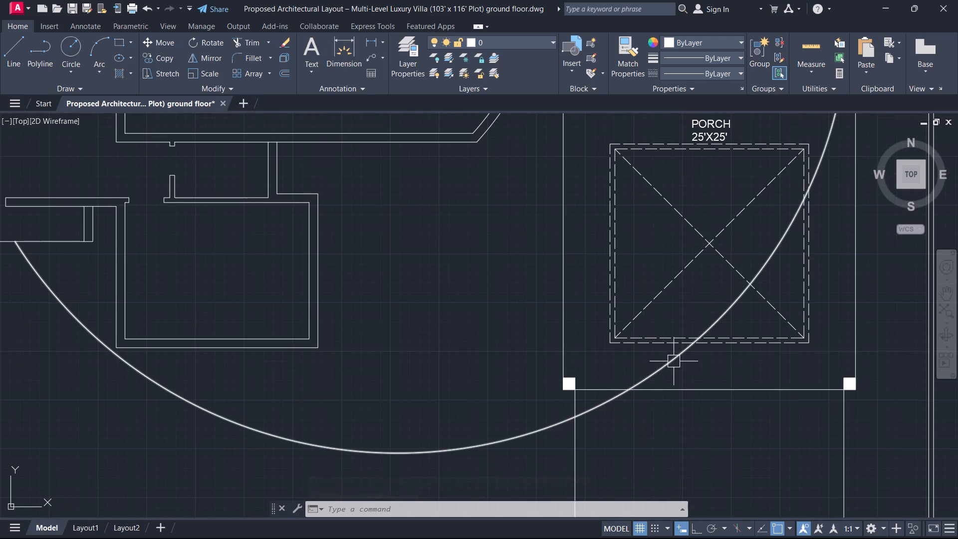
pyautogui.write('TR')
pyautogui.press('space')
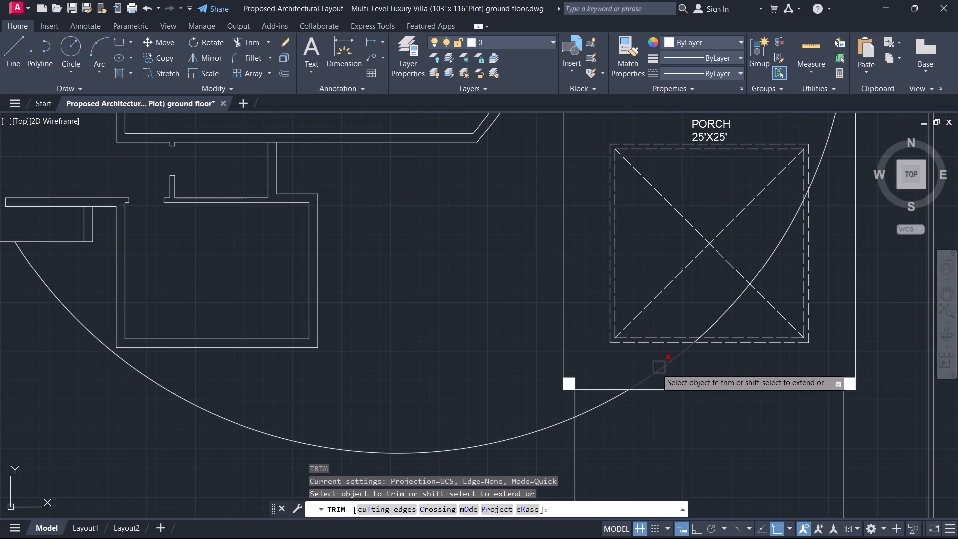
pyautogui.click(647, 371)
pyautogui.press('Escape')
pyautogui.click(720, 326)
pyautogui.scroll(-2, 688, 387)
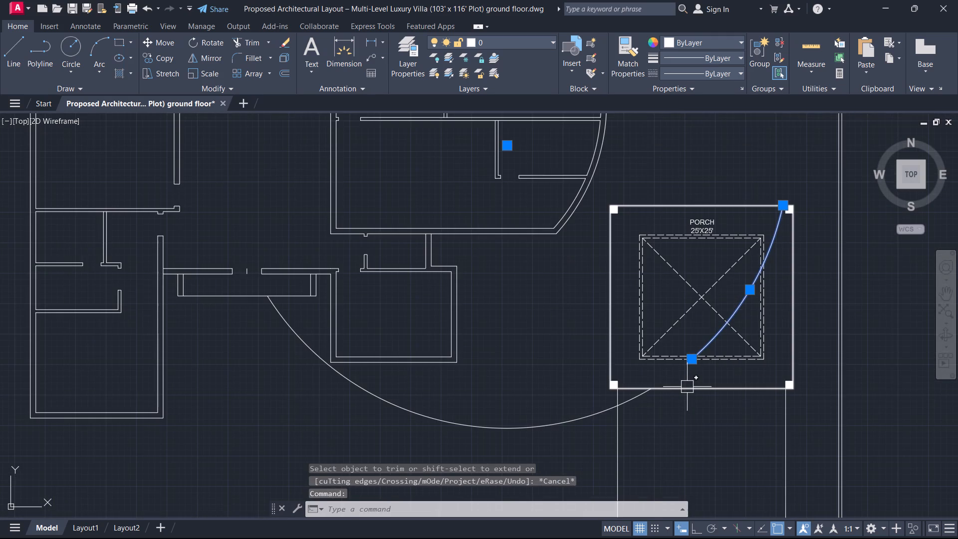
pyautogui.press('Delete')
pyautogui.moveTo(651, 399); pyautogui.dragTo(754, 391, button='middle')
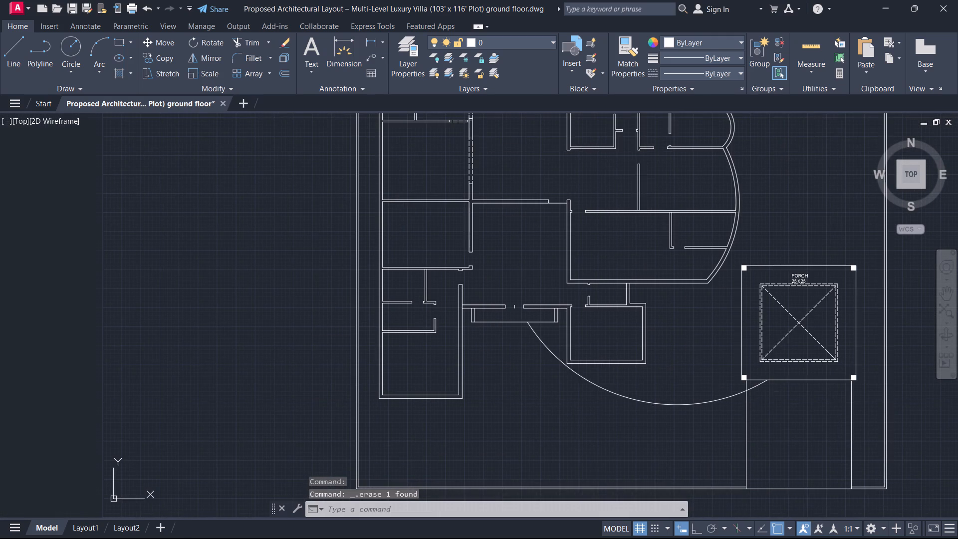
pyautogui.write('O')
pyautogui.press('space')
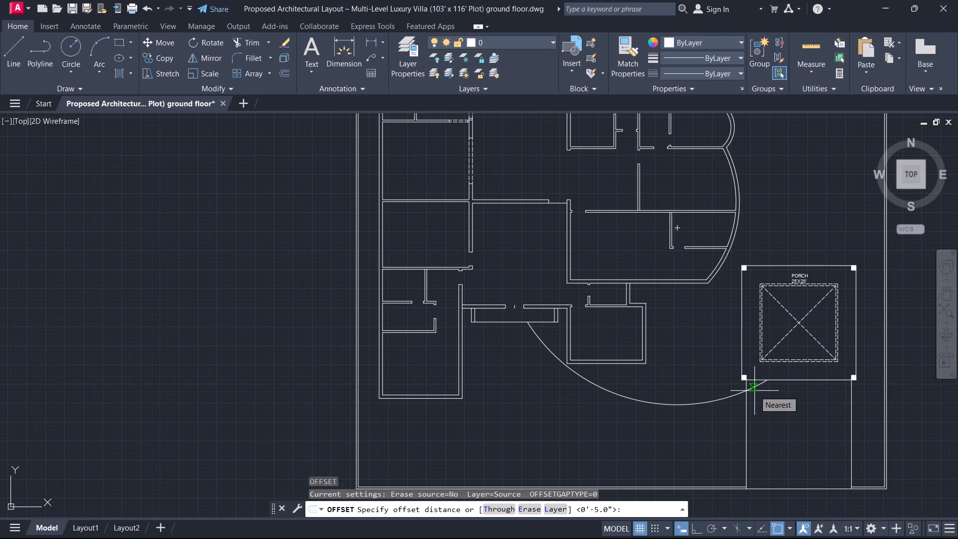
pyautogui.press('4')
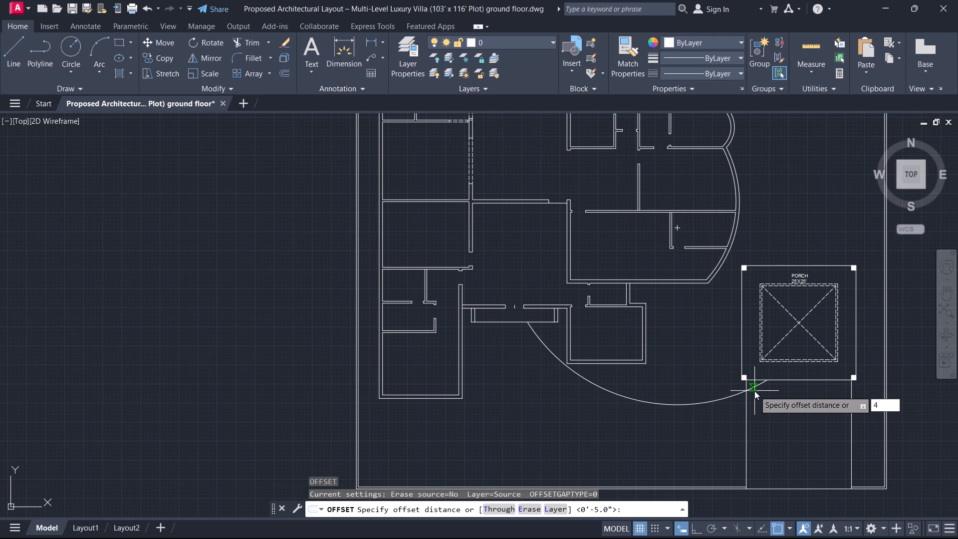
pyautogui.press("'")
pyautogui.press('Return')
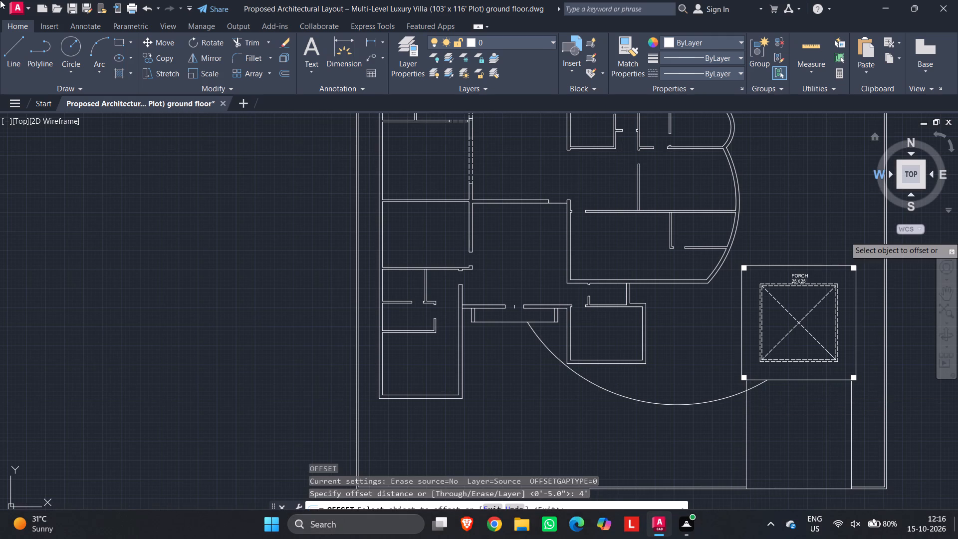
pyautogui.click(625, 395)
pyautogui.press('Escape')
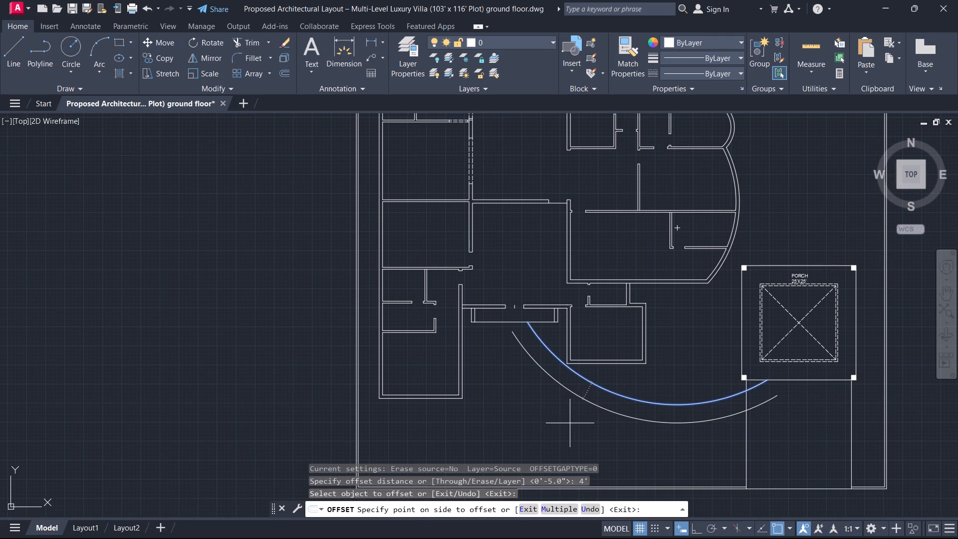
# Offset the remaining arc between the entrance step and the porch by 8' toward the south boundary.
pyautogui.press('o')
pyautogui.press('space')
pyautogui.write("8'")
pyautogui.press('Return')
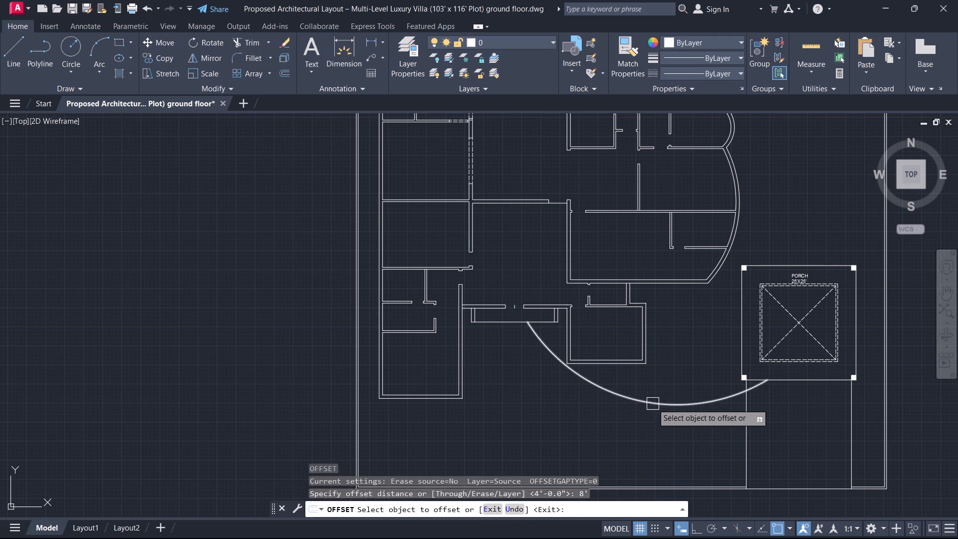
pyautogui.click(653, 404)
pyautogui.click(582, 428)
pyautogui.press('Escape')
pyautogui.moveTo(538, 386); pyautogui.dragTo(641, 348, button='middle')
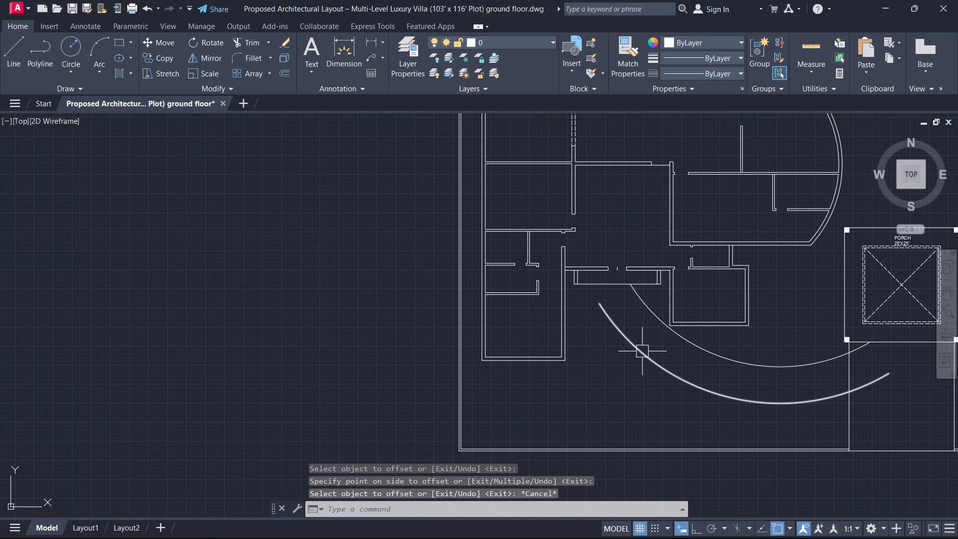
# Extend both ends of the offset arc to the entrance step's front line and the porch's south edge.
pyautogui.write('EX')
pyautogui.press('space')
pyautogui.click(608, 319)
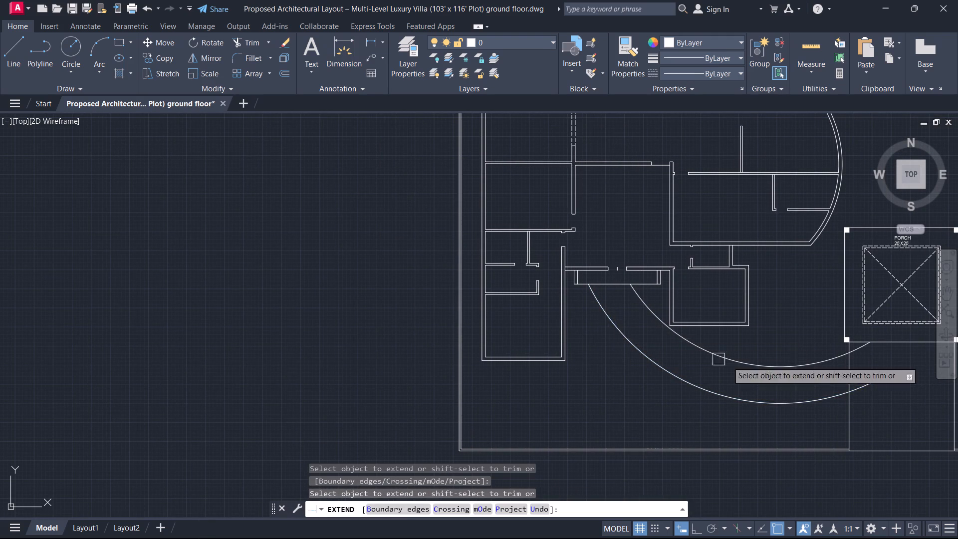
pyautogui.click(876, 384)
pyautogui.press('Escape')
pyautogui.moveTo(803, 377); pyautogui.dragTo(729, 350, button='middle')
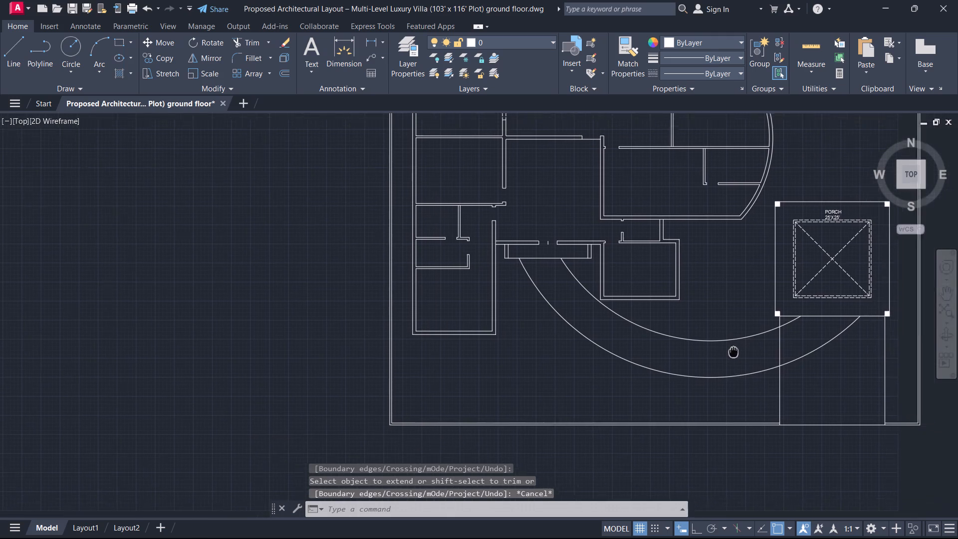
pyautogui.moveTo(729, 350); pyautogui.dragTo(717, 347, button='middle')
# Trim the driveway's west line between the two path arcs.
pyautogui.press('t')
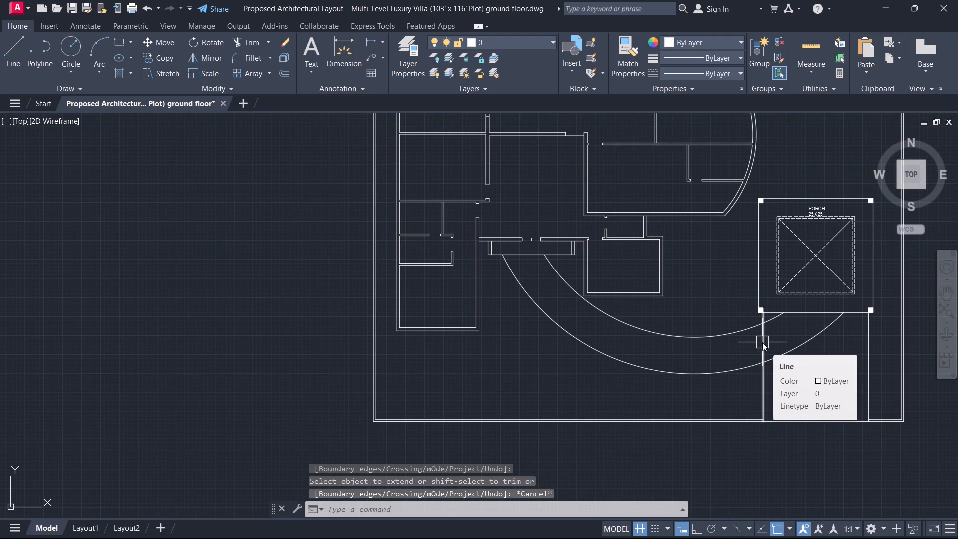
pyautogui.press('space')
pyautogui.click(771, 342)
pyautogui.press('Escape')
pyautogui.write('TR')
pyautogui.press('space')
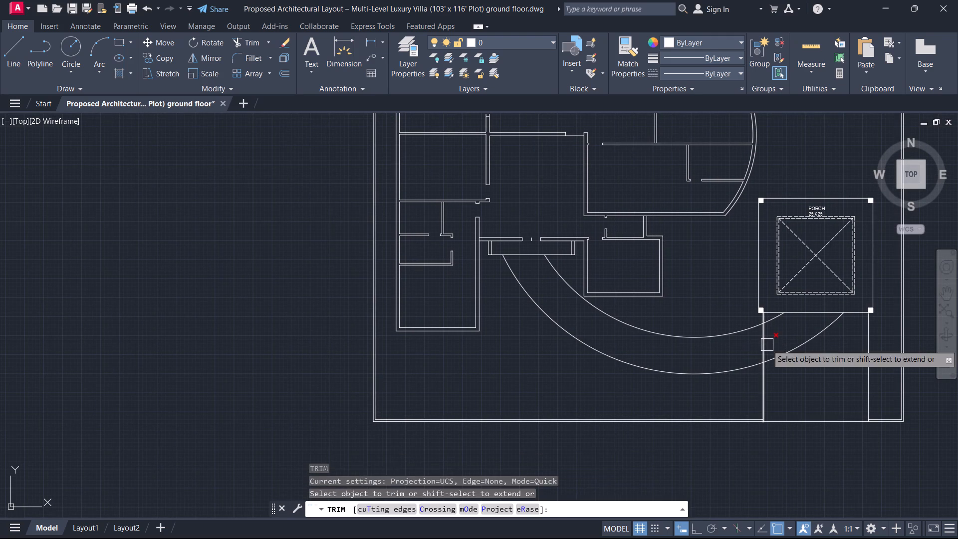
pyautogui.click(767, 345)
pyautogui.press('Escape')
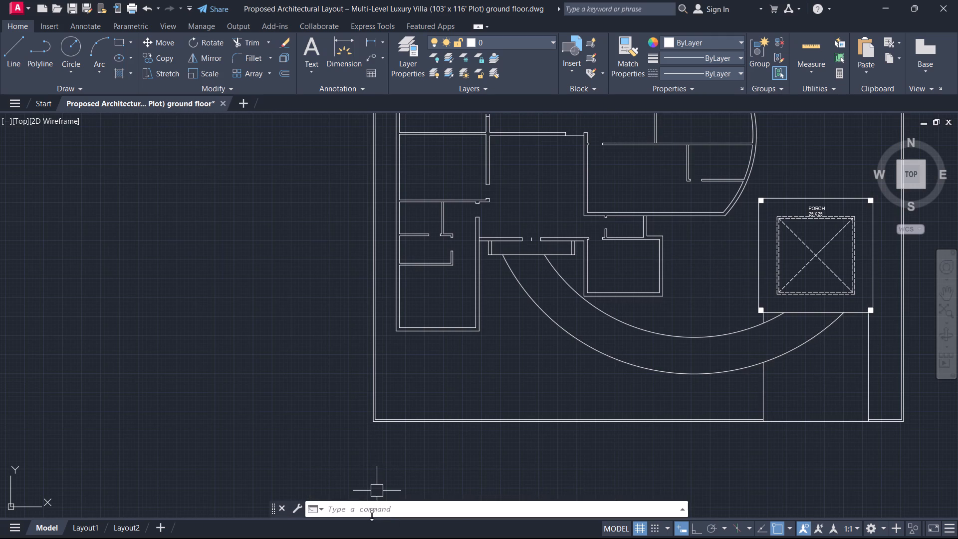
# Break the entrance step's front line at the points where the inner and outer path arcs meet it.
pyautogui.scroll(2, 577, 271)
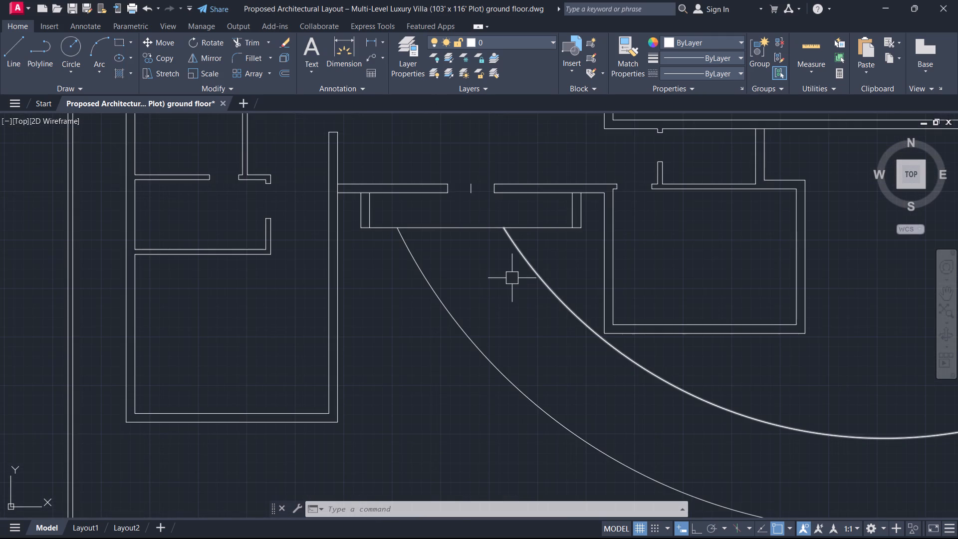
pyautogui.scroll(1, 504, 278)
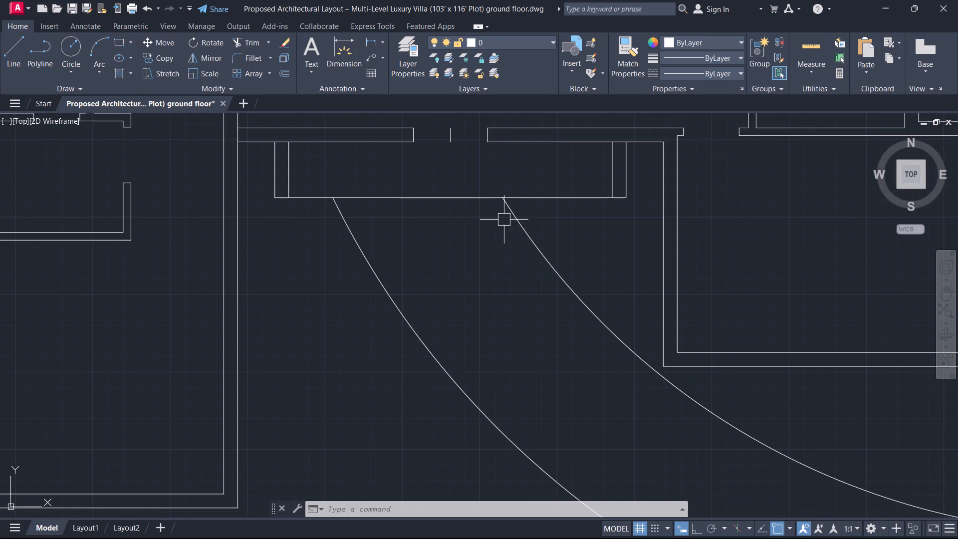
pyautogui.click(526, 195)
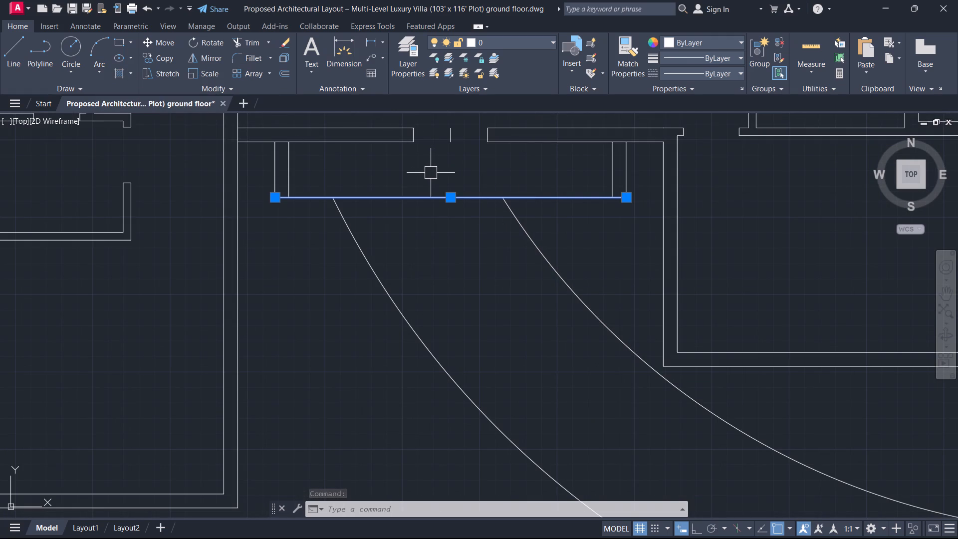
pyautogui.press('b')
pyautogui.press('r')
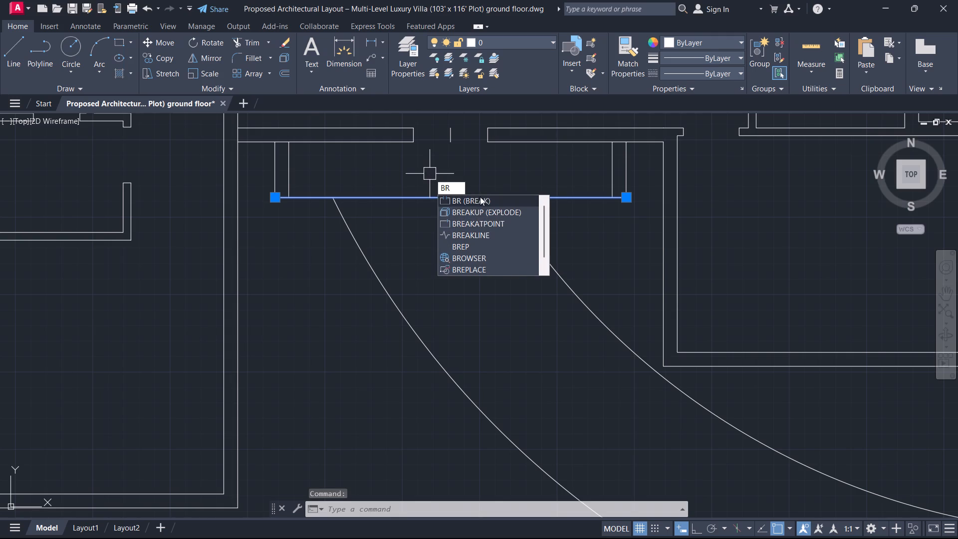
pyautogui.click(488, 229)
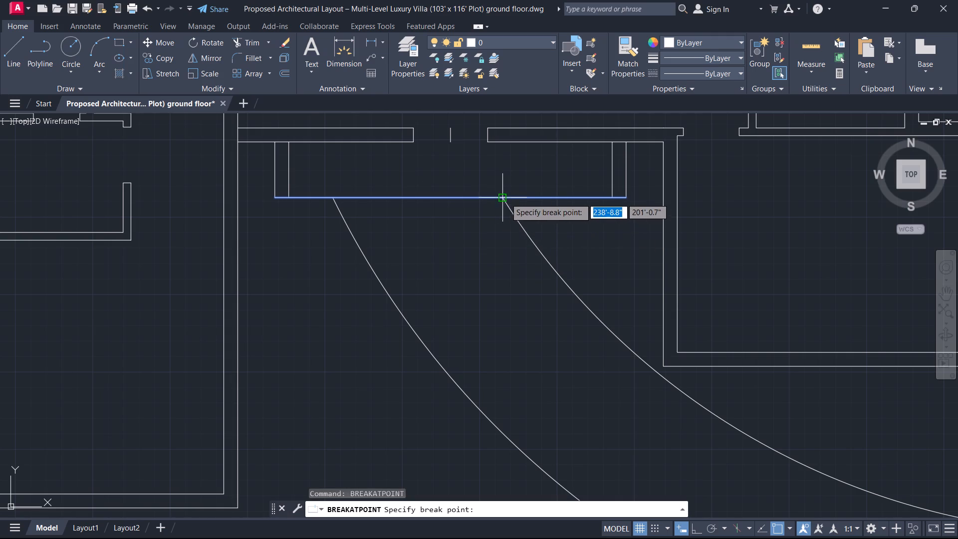
pyautogui.click(505, 198)
pyautogui.press('space')
pyautogui.click(321, 197)
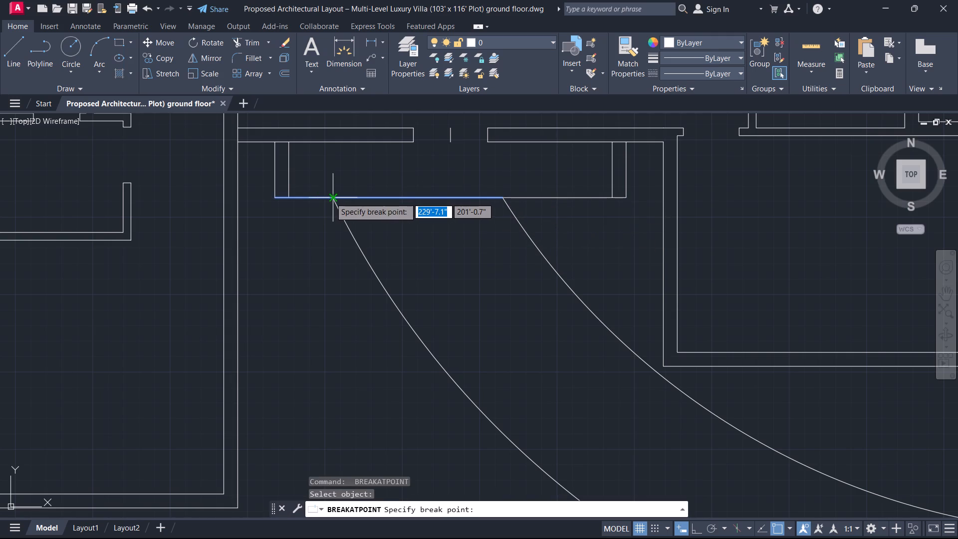
pyautogui.click(330, 198)
pyautogui.press('Escape')
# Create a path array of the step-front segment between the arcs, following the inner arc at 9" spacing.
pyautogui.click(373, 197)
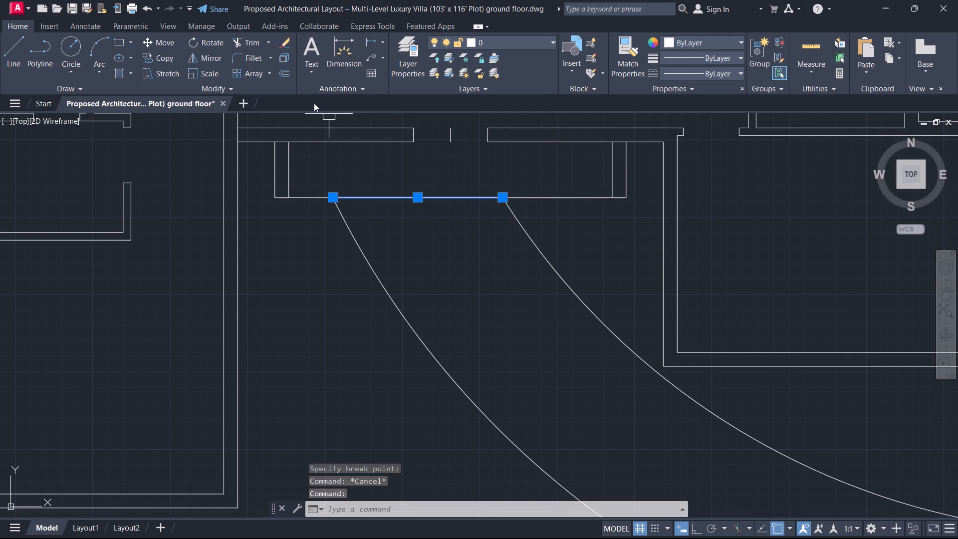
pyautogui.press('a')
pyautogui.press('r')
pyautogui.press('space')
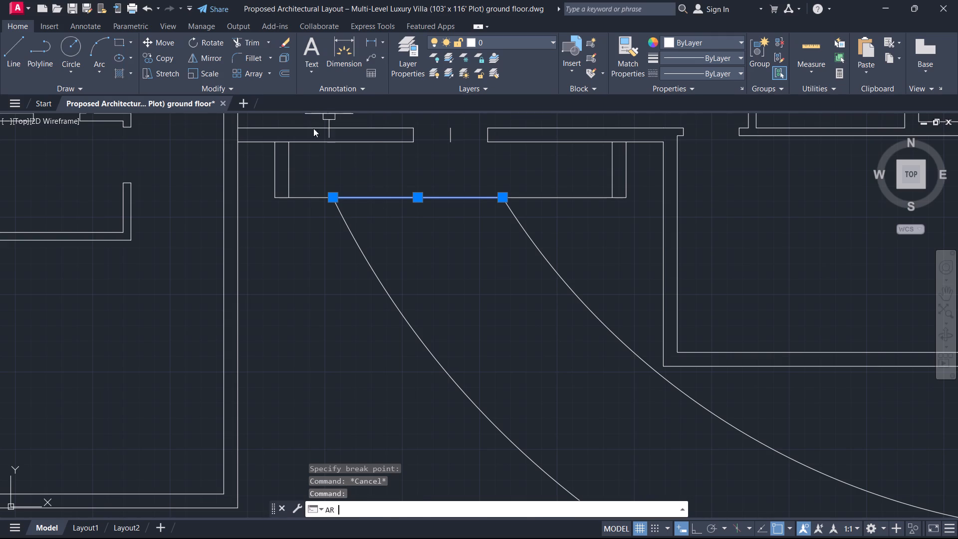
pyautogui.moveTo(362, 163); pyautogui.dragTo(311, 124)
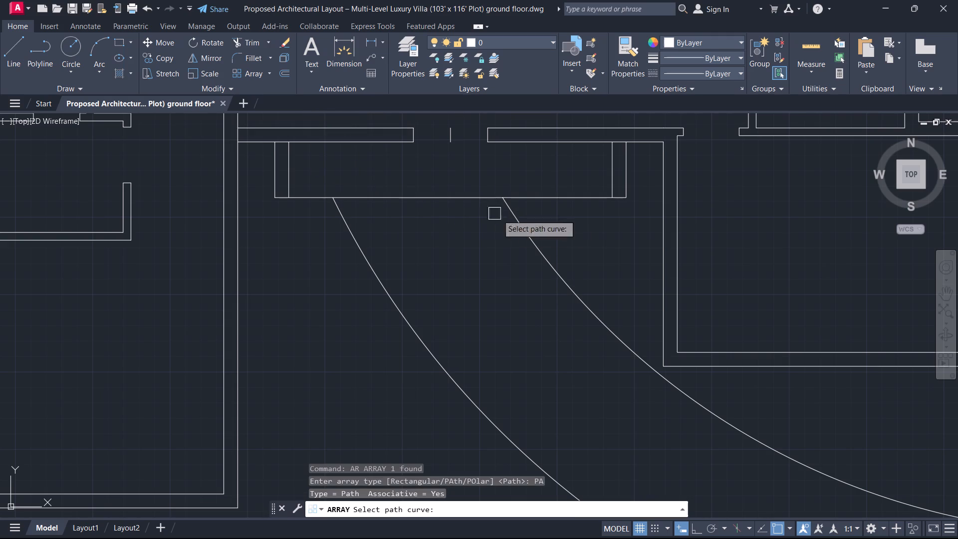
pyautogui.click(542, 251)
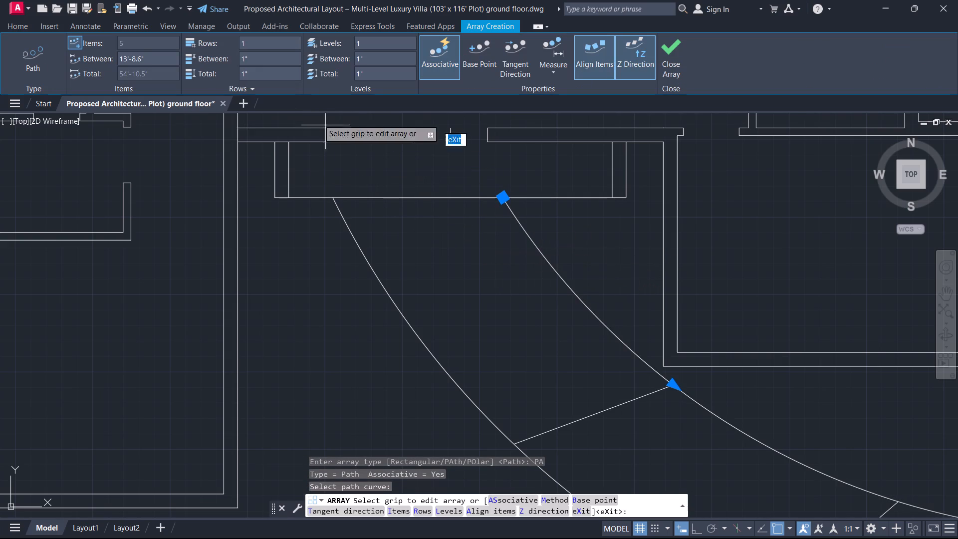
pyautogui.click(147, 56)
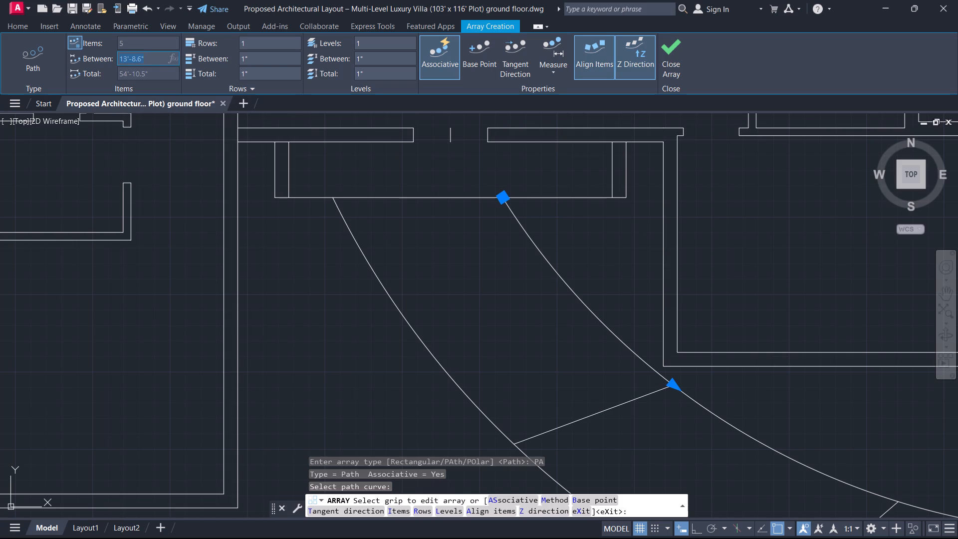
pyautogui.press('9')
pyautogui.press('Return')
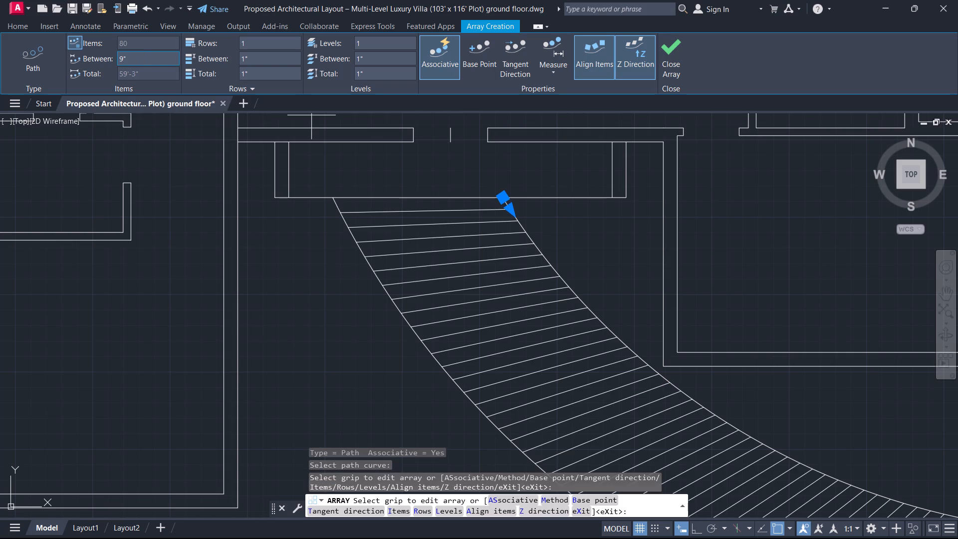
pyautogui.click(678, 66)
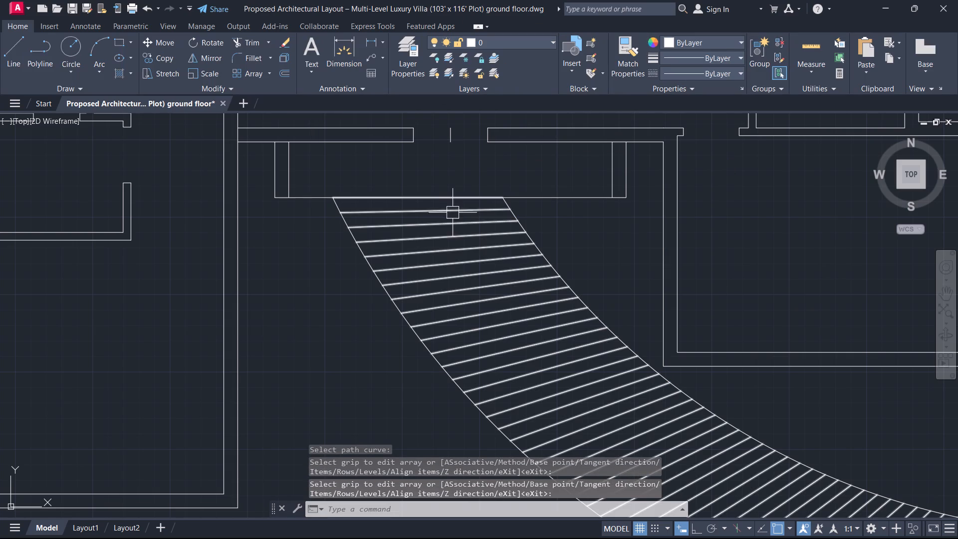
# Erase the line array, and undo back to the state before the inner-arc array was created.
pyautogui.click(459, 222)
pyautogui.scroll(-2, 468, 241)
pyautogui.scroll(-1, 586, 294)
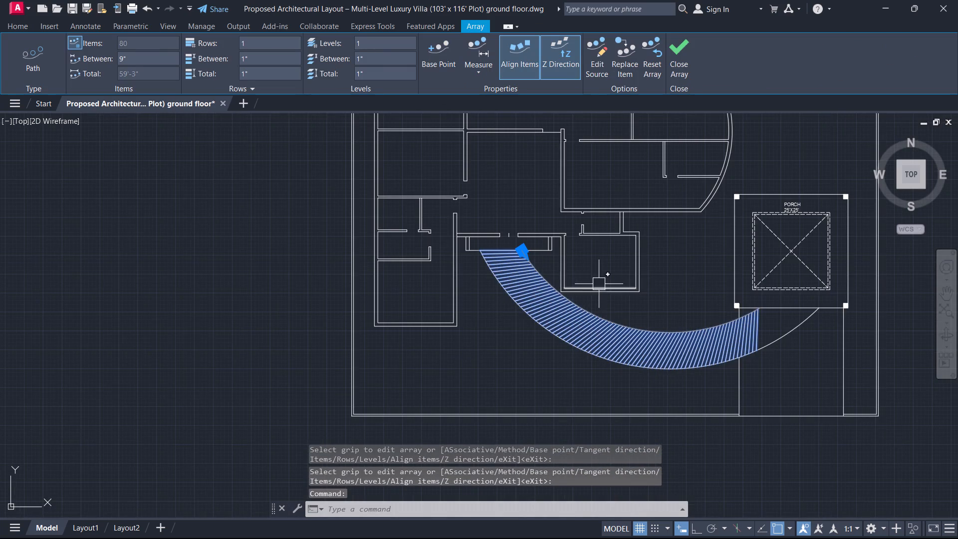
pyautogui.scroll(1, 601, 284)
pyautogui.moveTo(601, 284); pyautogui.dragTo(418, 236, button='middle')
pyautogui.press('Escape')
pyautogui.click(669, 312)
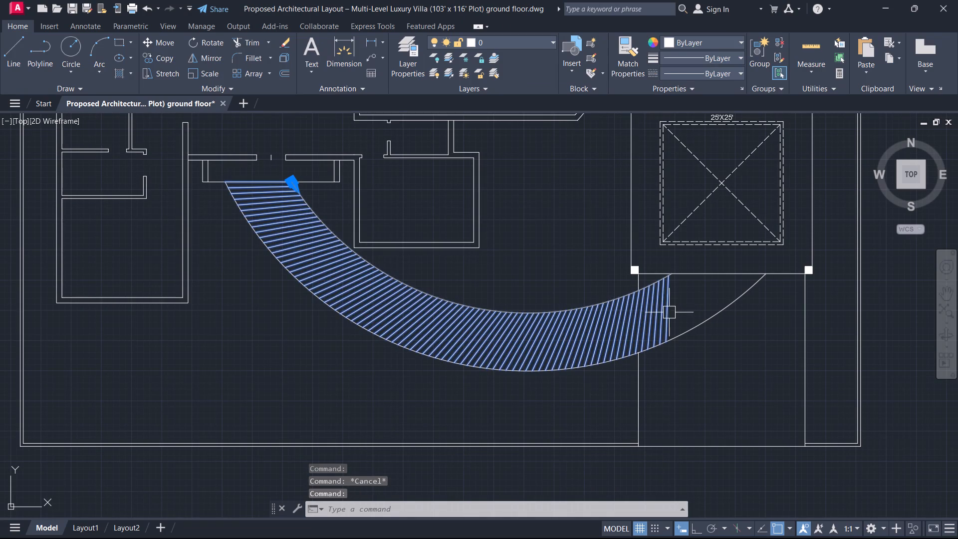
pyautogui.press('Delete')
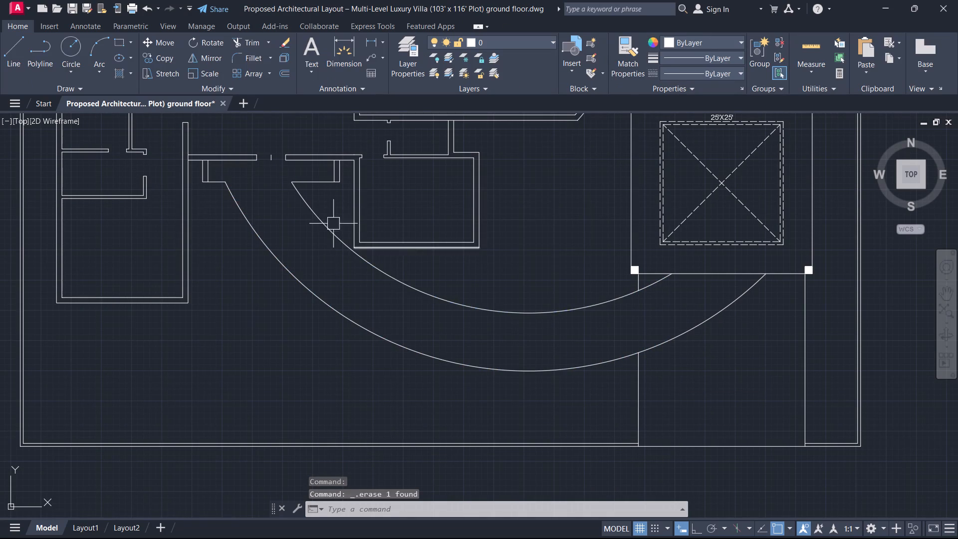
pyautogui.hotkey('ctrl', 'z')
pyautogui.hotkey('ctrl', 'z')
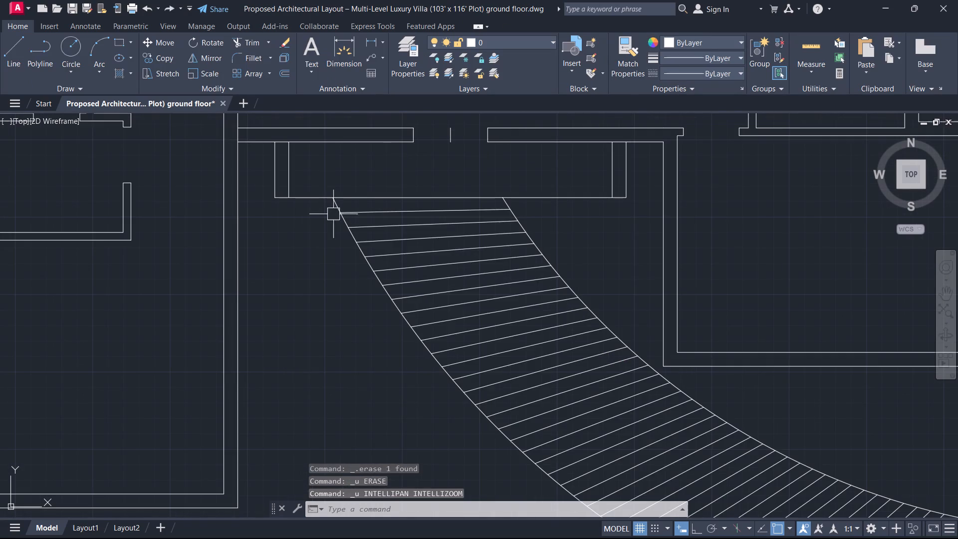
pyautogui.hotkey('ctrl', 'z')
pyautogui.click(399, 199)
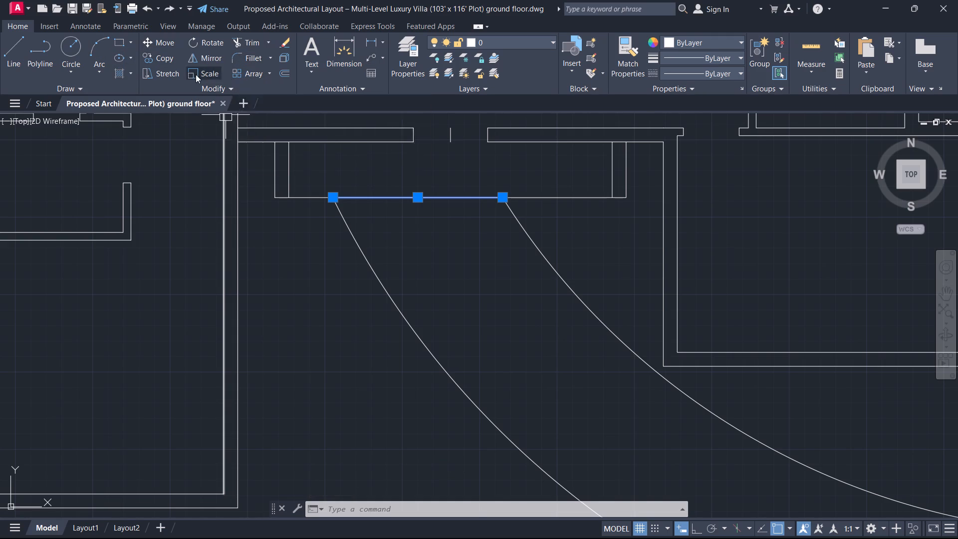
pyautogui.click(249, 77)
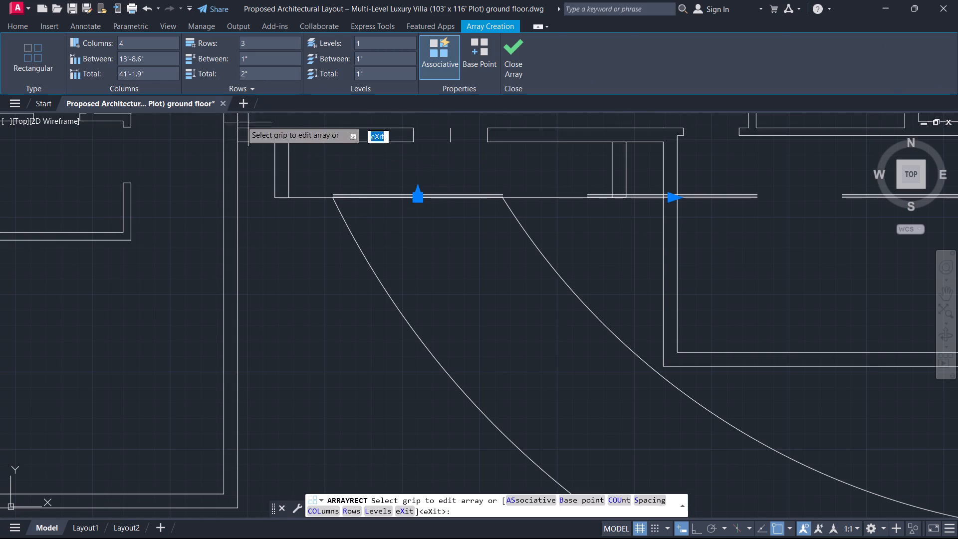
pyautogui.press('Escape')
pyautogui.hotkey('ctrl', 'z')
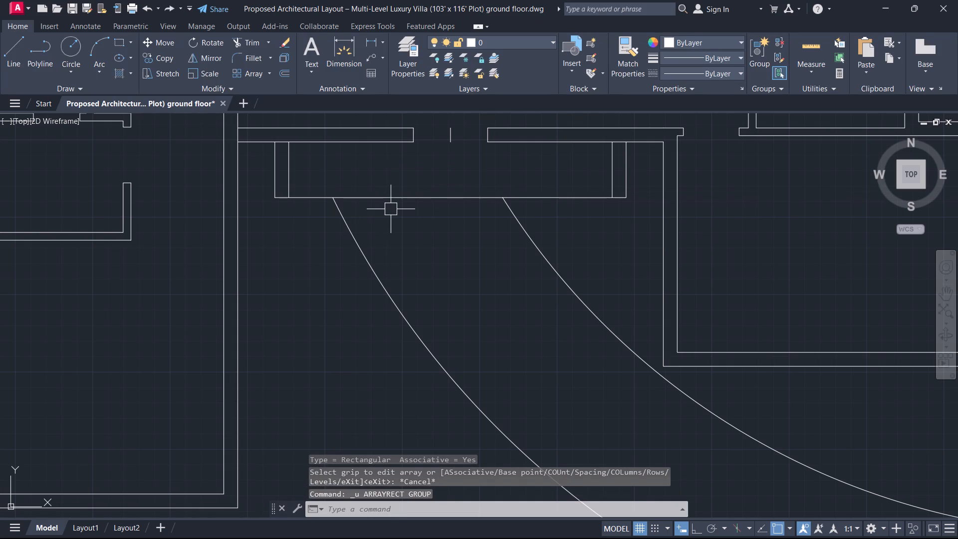
# Create a path array of the step-front segment between the arcs, following the outer arc at 9" spacing.
pyautogui.click(389, 201)
pyautogui.write('AR')
pyautogui.press('space')
pyautogui.press('Escape')
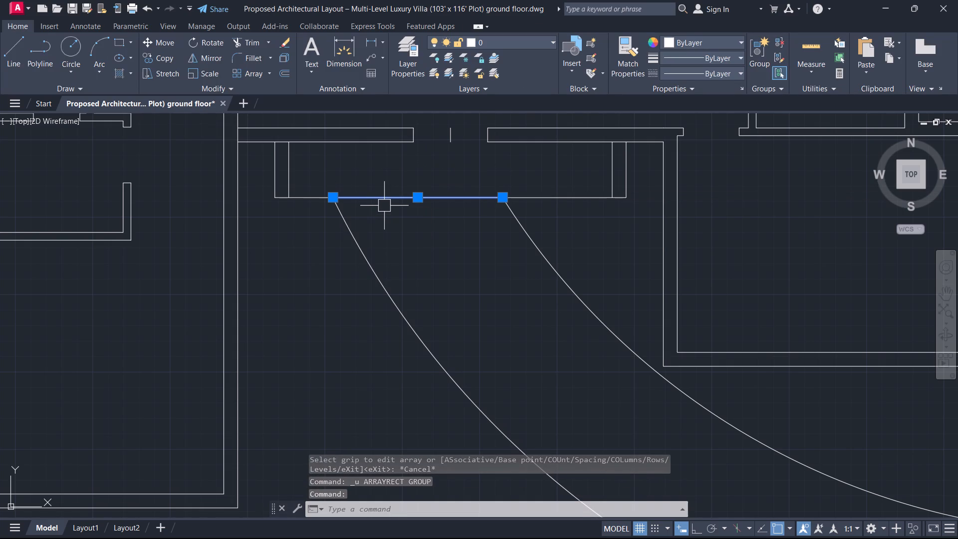
pyautogui.write('AR')
pyautogui.press('space')
pyautogui.moveTo(464, 286); pyautogui.dragTo(429, 240)
pyautogui.click(383, 286)
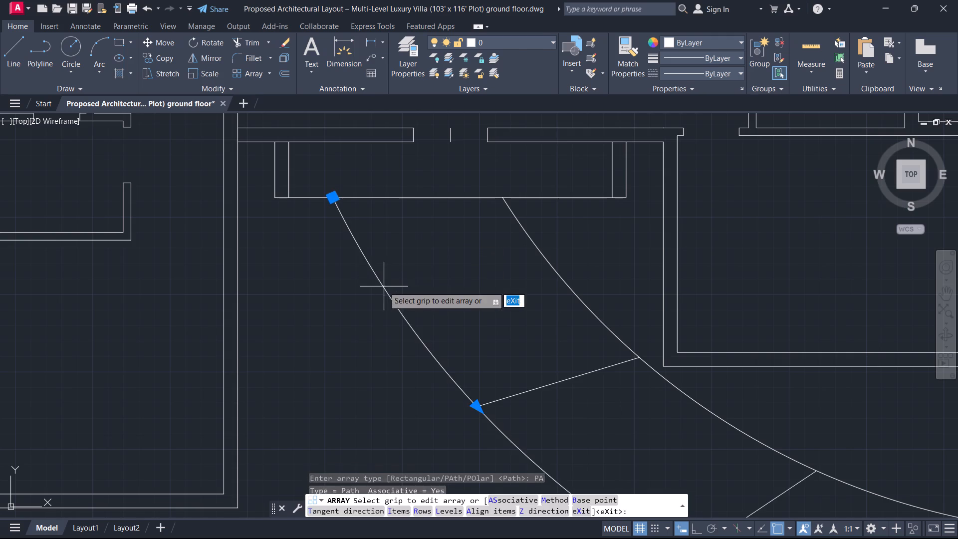
pyautogui.scroll(-3, 425, 272)
pyautogui.moveTo(425, 269); pyautogui.dragTo(337, 251, button='middle')
pyautogui.click(150, 57)
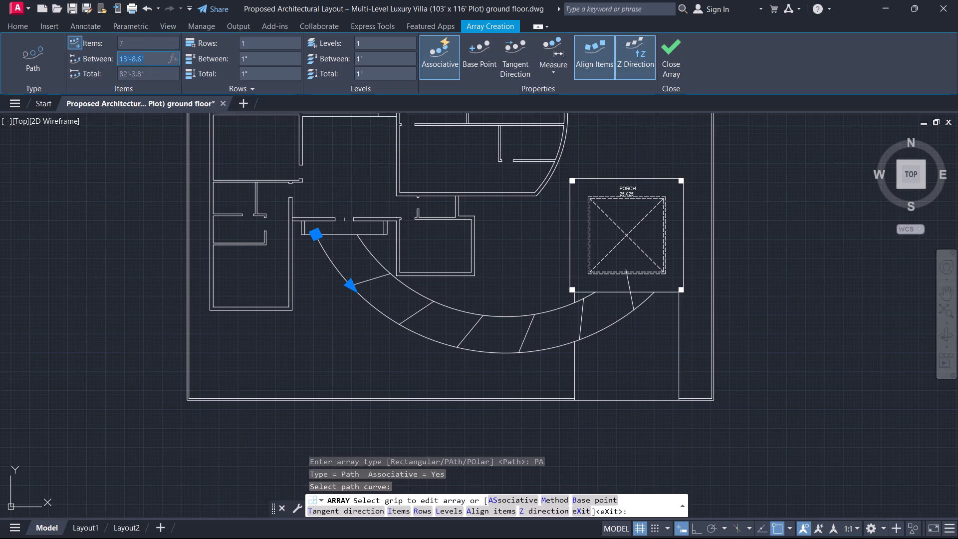
pyautogui.press('3')
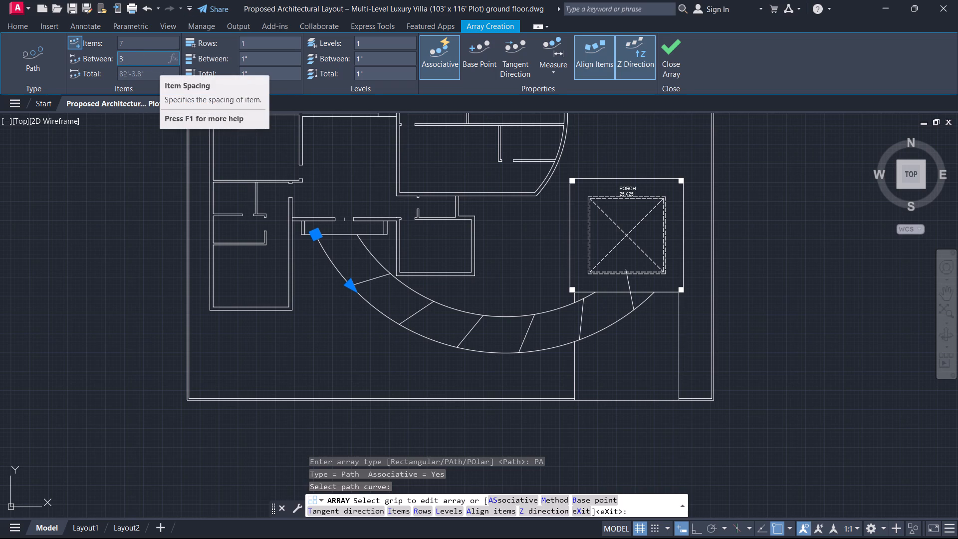
pyautogui.press('BackSpace')
pyautogui.press('9')
pyautogui.press('Return')
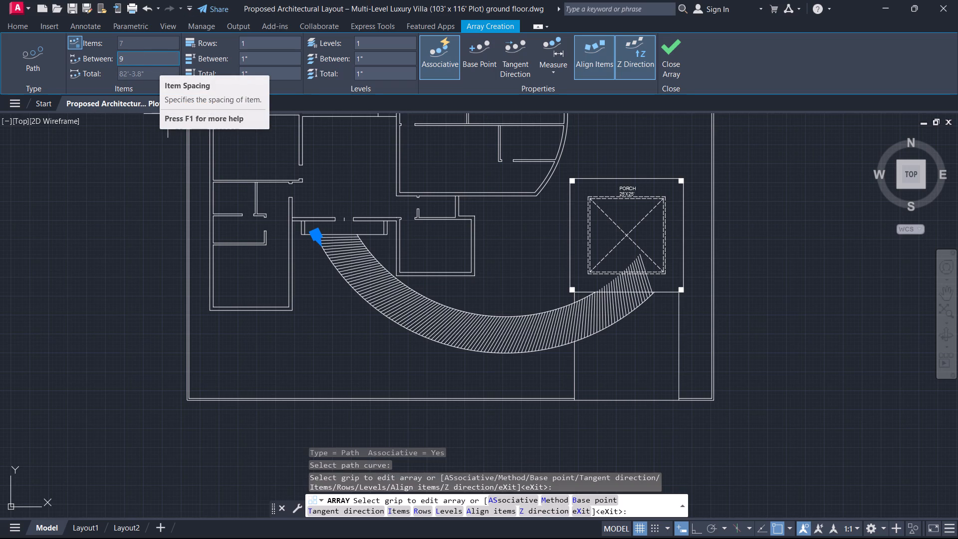
pyautogui.scroll(3, 669, 334)
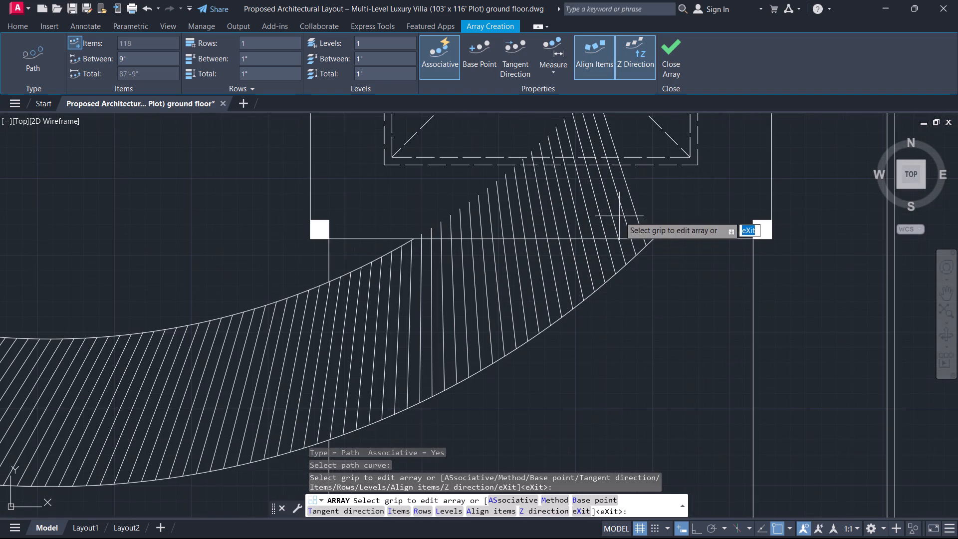
pyautogui.scroll(-1, 651, 195)
pyautogui.moveTo(650, 196); pyautogui.dragTo(665, 208, button='middle')
pyautogui.scroll(1, 650, 196)
pyautogui.press('Escape')
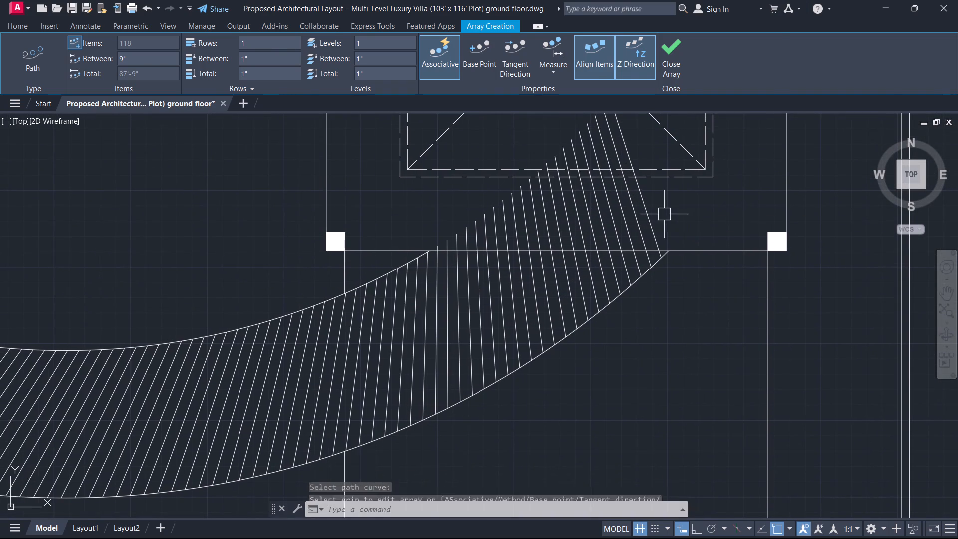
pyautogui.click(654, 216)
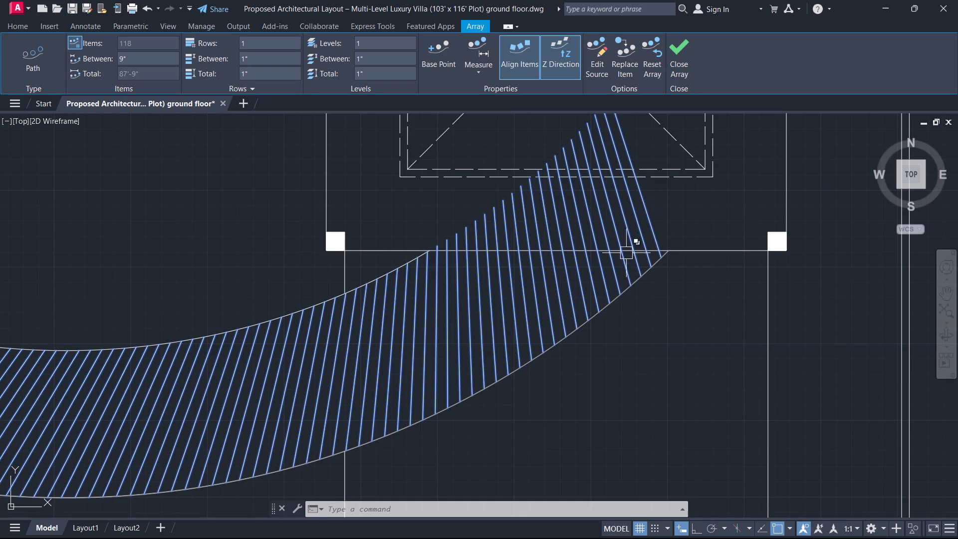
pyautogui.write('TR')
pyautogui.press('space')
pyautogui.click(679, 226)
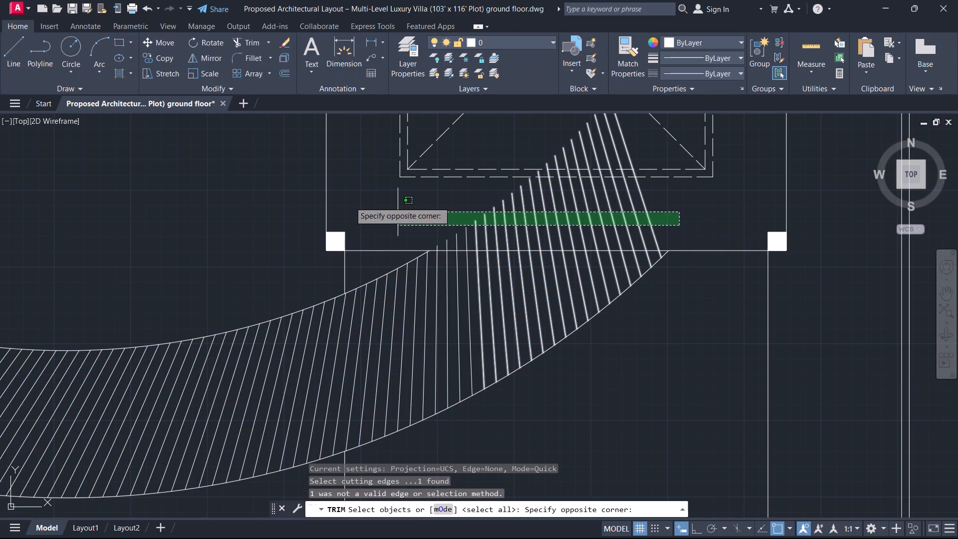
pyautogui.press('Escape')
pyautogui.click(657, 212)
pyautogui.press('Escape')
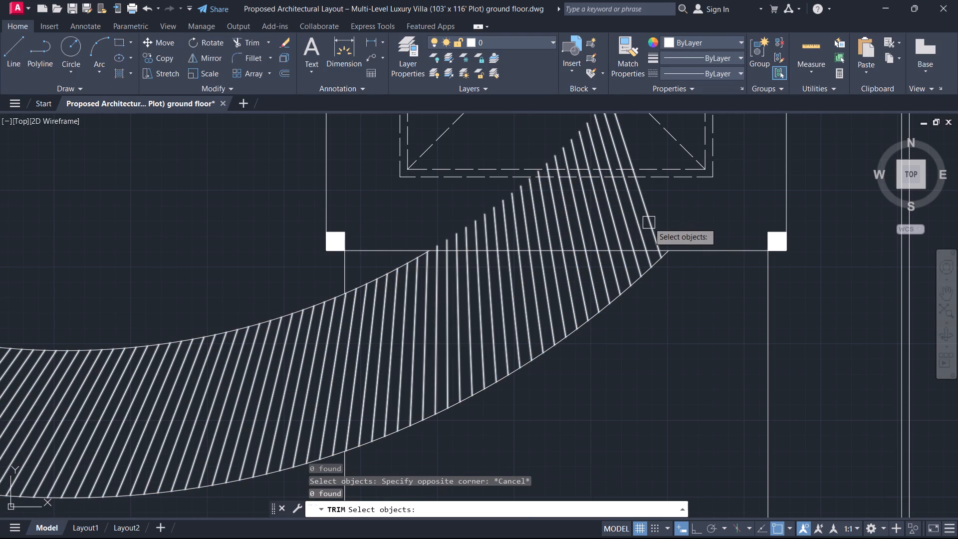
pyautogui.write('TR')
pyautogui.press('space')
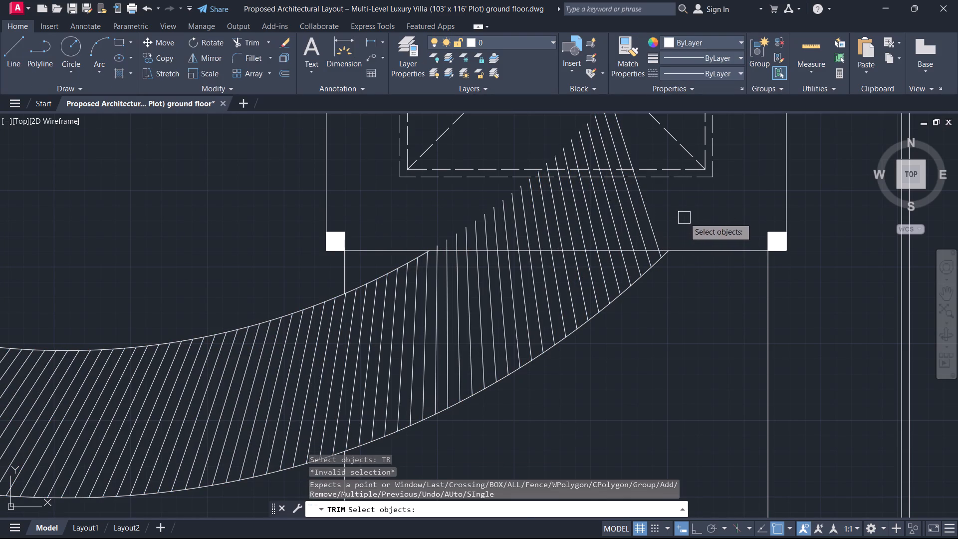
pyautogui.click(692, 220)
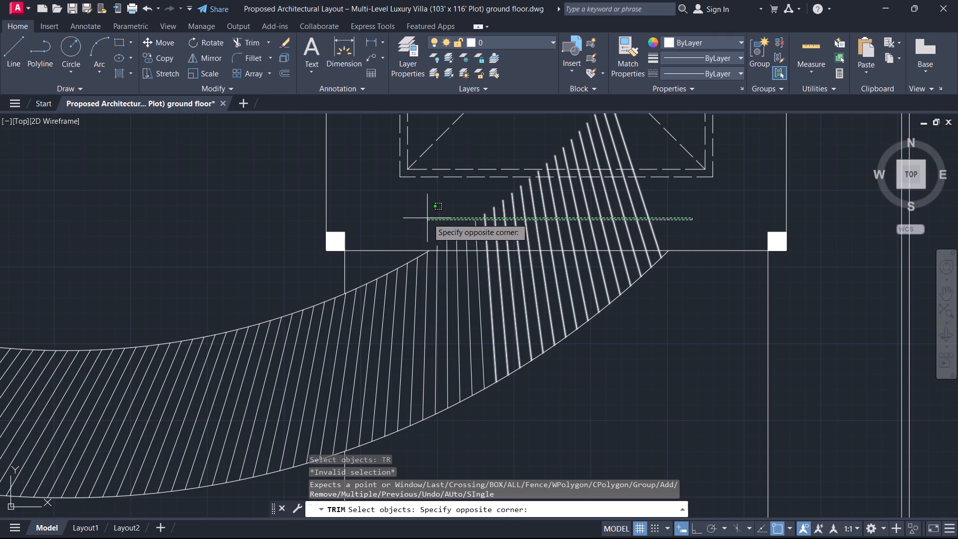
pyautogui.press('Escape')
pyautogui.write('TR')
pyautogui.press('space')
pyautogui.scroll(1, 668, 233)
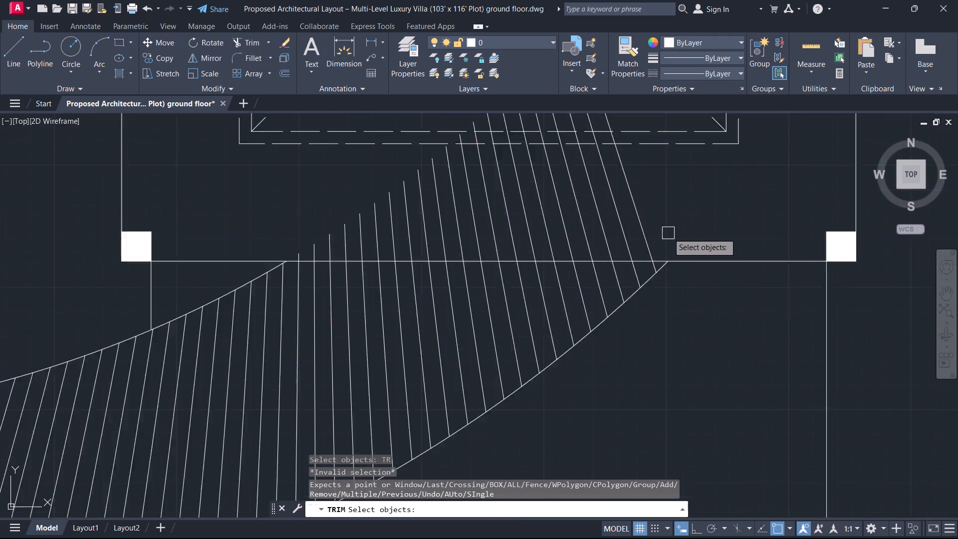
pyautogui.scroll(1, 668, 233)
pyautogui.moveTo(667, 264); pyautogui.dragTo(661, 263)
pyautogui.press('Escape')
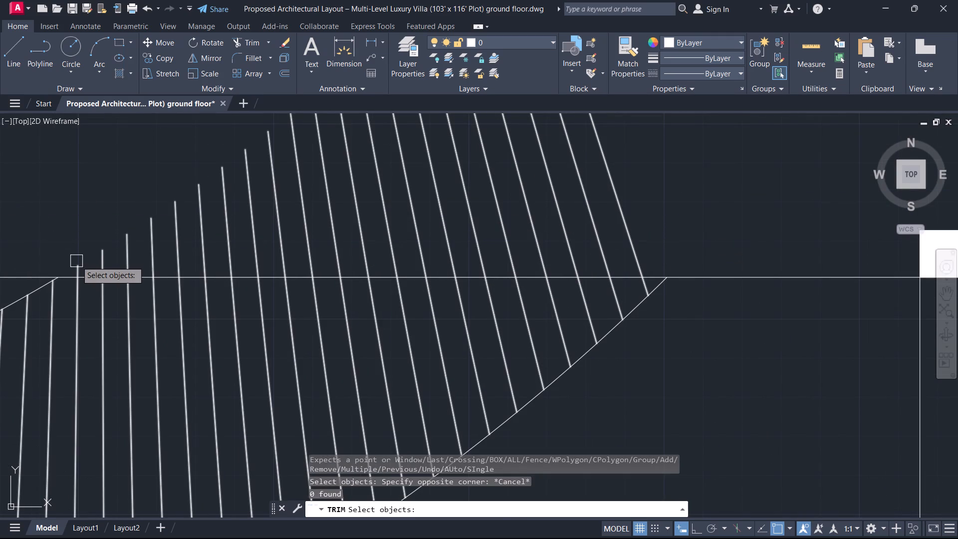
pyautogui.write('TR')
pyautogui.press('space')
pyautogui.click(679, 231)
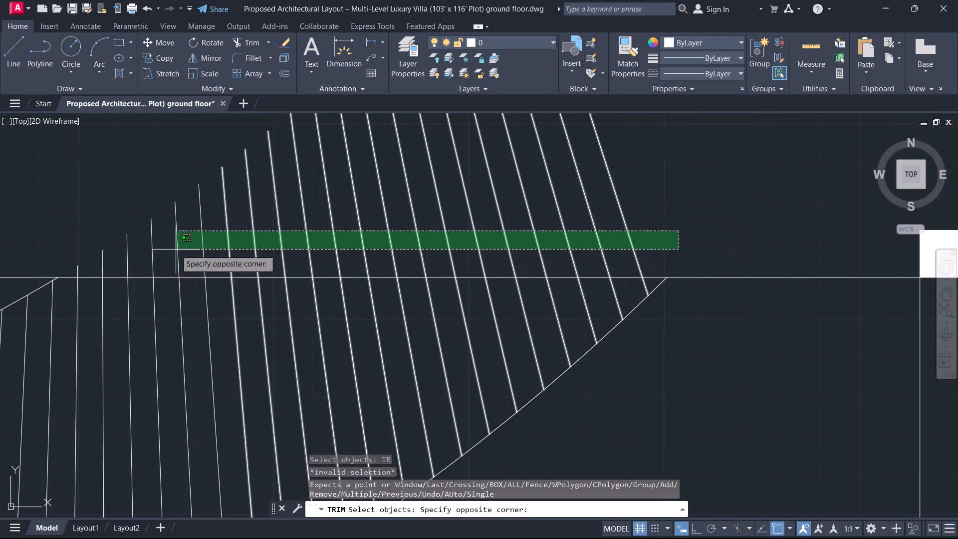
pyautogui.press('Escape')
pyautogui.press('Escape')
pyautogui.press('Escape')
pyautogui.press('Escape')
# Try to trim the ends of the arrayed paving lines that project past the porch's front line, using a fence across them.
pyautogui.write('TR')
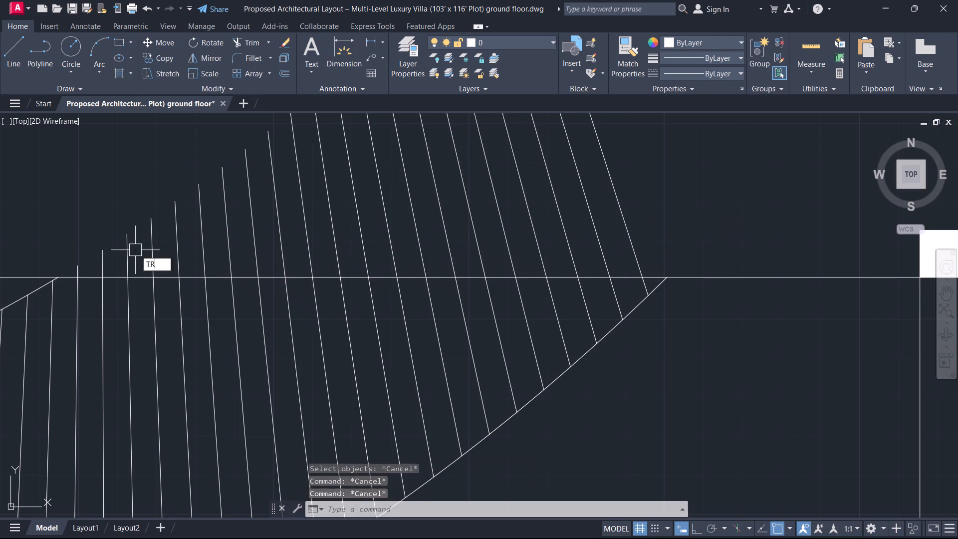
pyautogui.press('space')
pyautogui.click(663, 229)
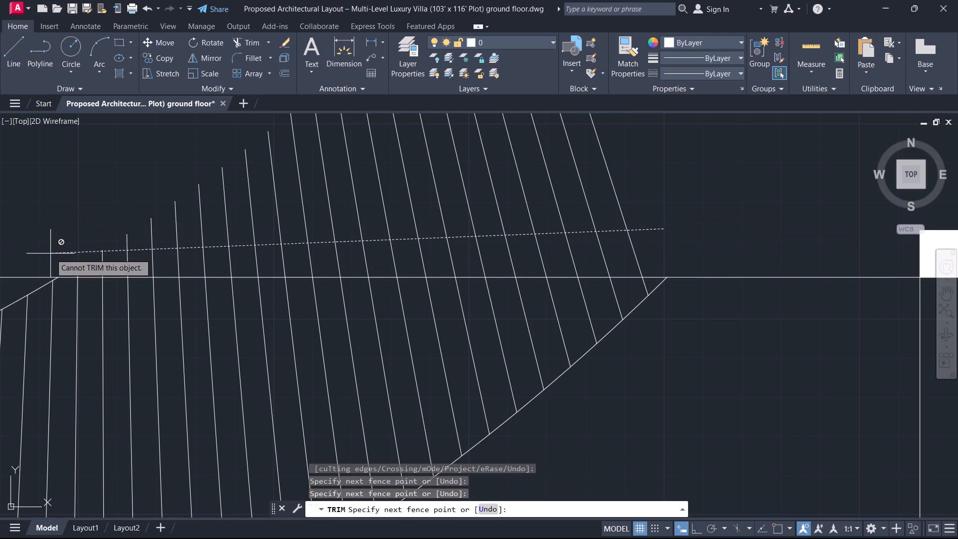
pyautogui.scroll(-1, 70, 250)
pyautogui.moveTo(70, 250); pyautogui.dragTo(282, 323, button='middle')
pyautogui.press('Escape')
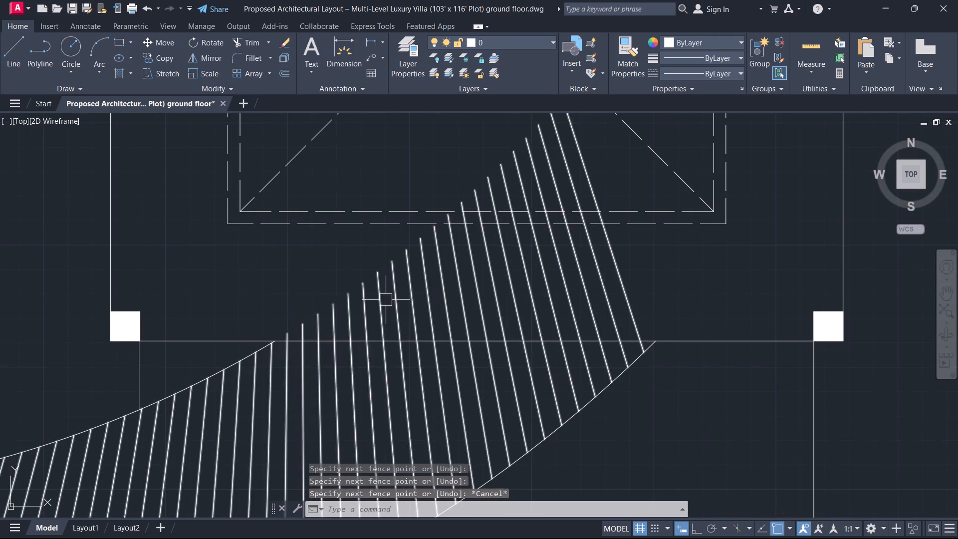
# Explode the path array of paving lines into individual lines.
pyautogui.click(389, 300)
pyautogui.click(306, 307)
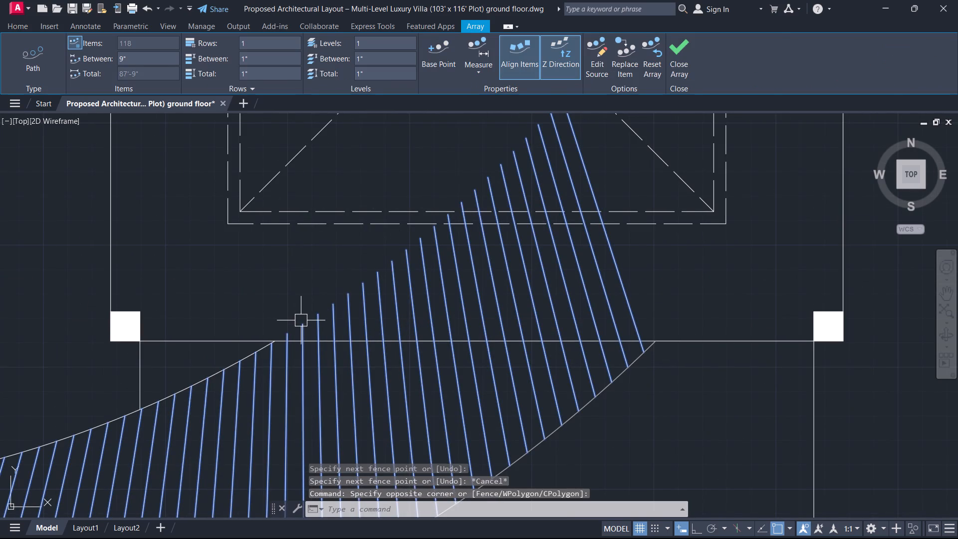
pyautogui.press('x')
pyautogui.press('space')
# Trim the paving lines back to the porch's front line with one fence across all the ends projecting into the porch.
pyautogui.press('t')
pyautogui.press('r')
pyautogui.press('space')
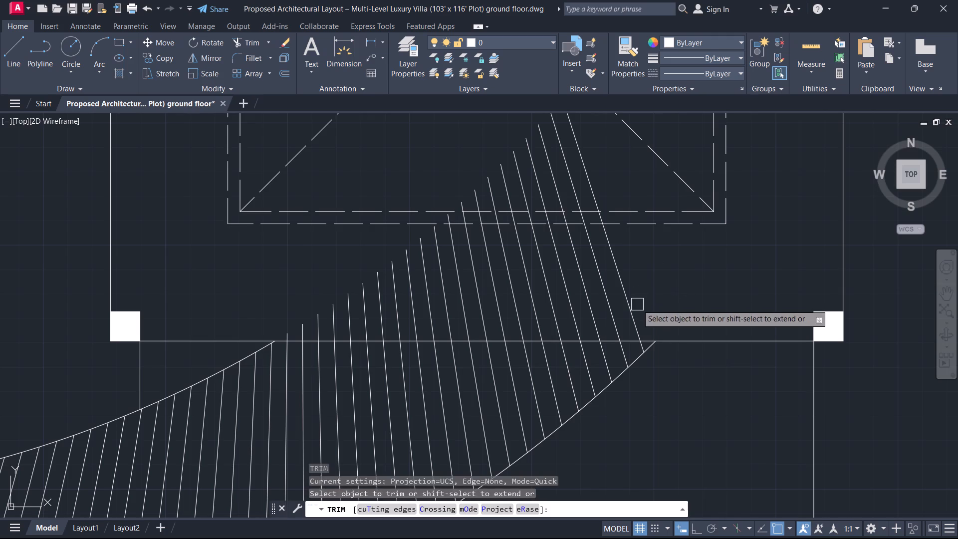
pyautogui.moveTo(638, 305); pyautogui.dragTo(696, 200, button='middle')
pyautogui.scroll(1, 638, 305)
pyautogui.click(719, 242)
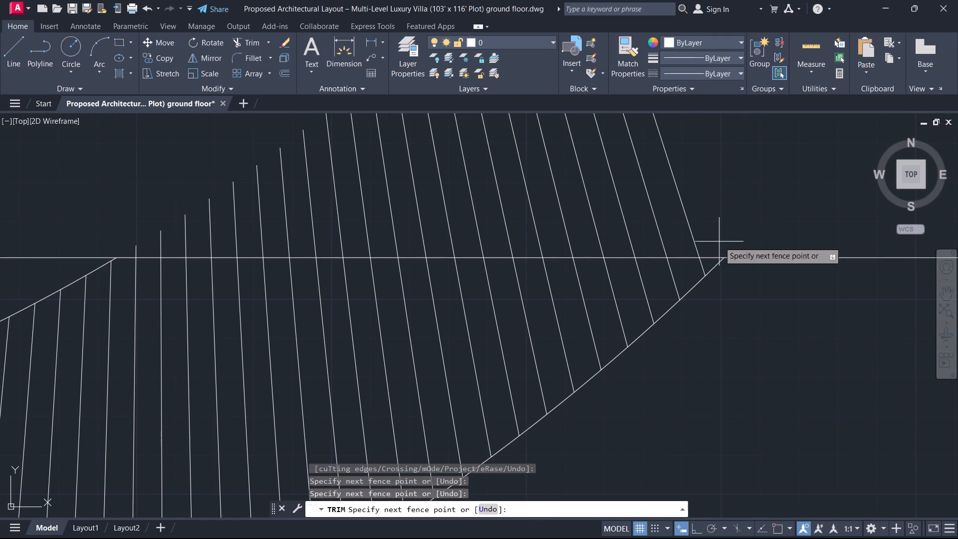
pyautogui.click(57, 248)
pyautogui.scroll(-3, 323, 250)
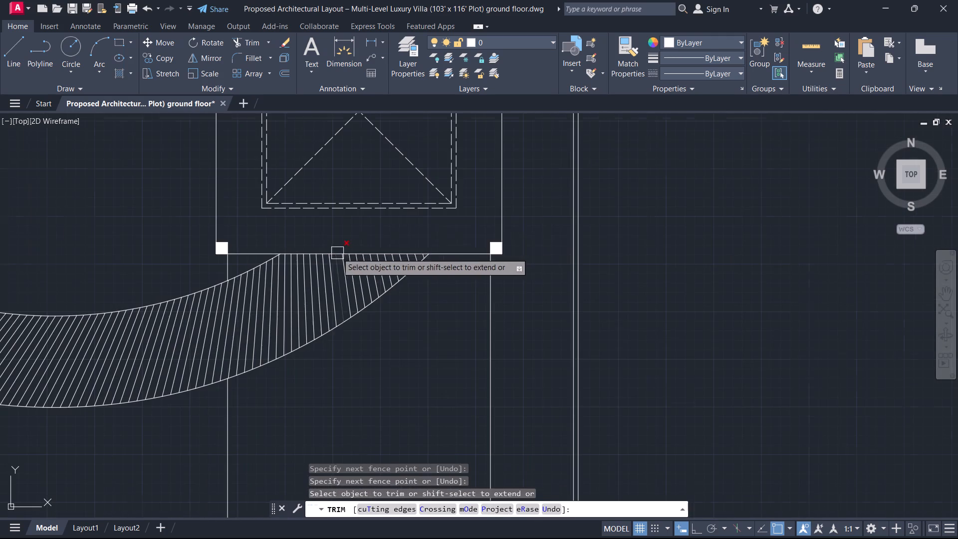
pyautogui.press('Escape')
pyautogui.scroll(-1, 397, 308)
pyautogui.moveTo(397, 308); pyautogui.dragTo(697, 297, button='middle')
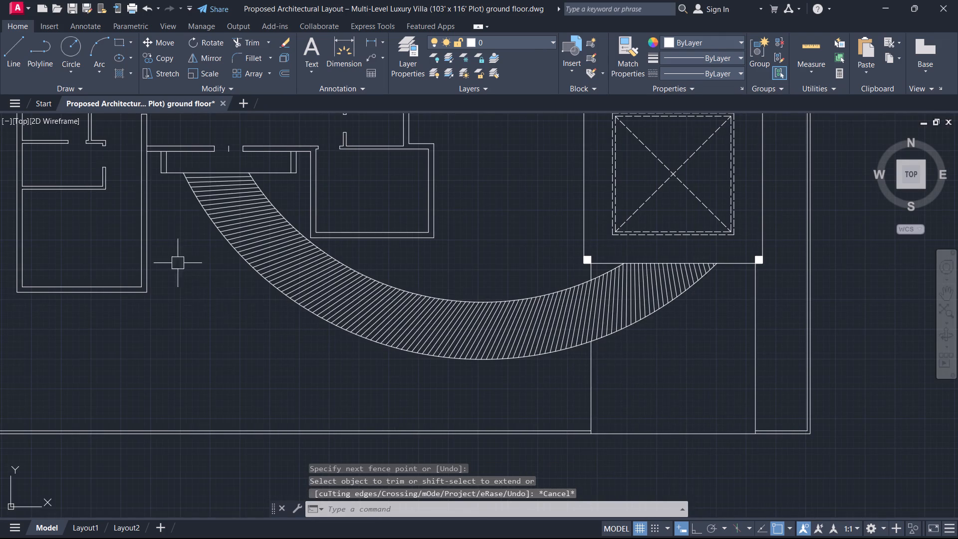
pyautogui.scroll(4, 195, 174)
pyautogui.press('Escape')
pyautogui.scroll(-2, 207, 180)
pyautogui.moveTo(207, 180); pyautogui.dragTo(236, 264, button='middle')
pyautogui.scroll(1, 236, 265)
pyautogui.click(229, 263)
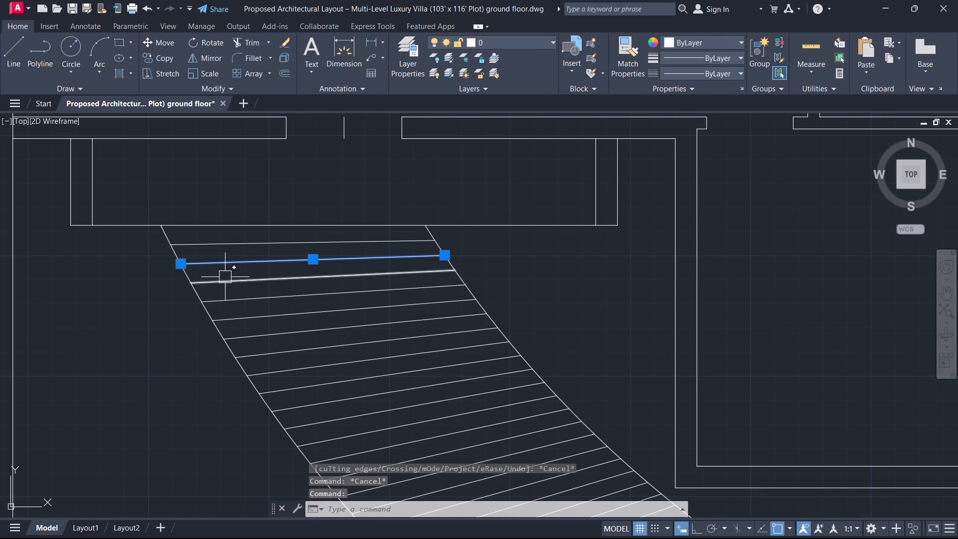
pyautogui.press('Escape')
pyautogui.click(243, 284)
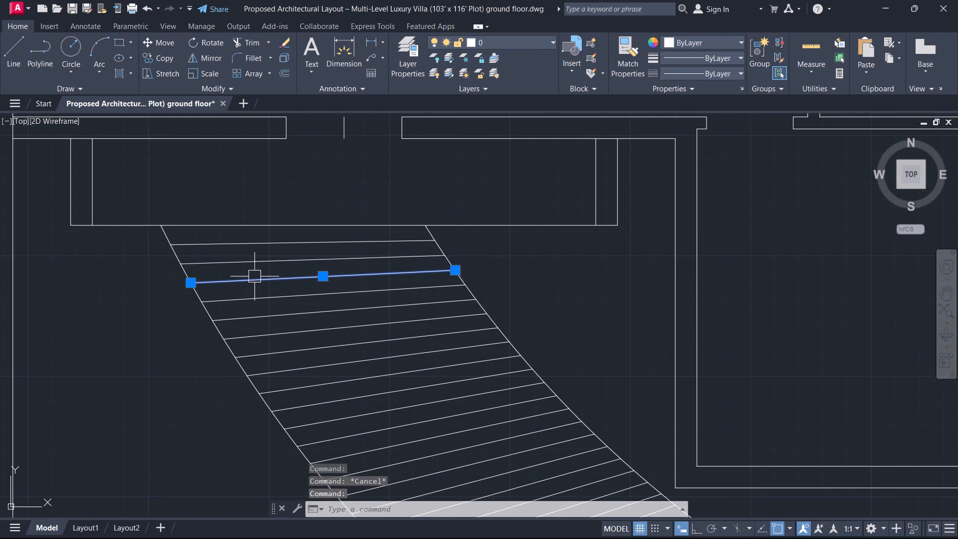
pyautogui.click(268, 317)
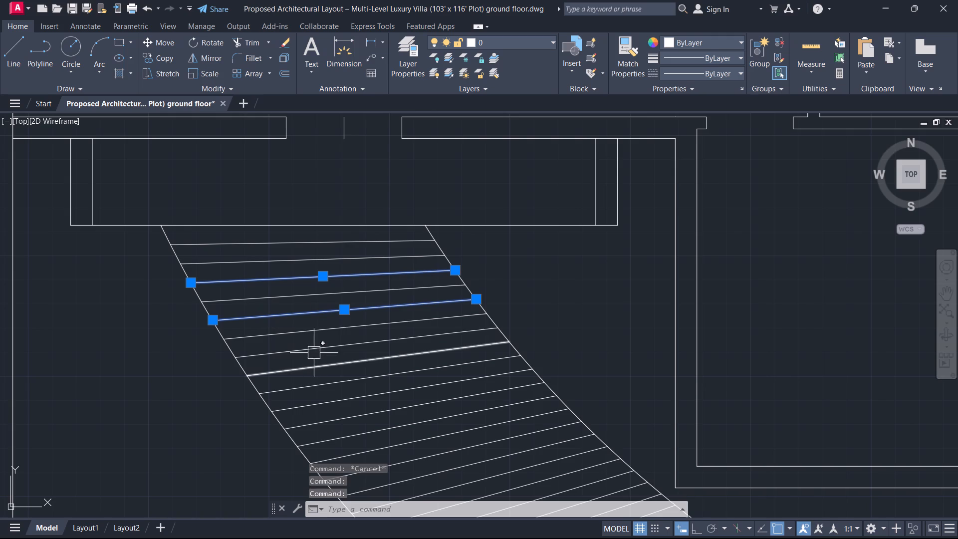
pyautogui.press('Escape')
# Erase every third paving line from the entrance step end, starting with the third line, removing five lines and leaving pairs.
pyautogui.click(273, 277)
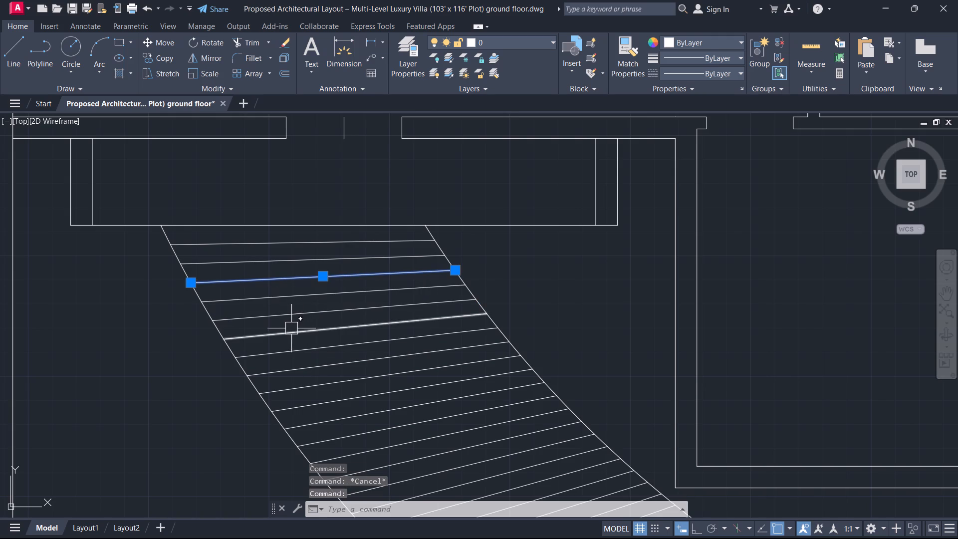
pyautogui.click(291, 329)
pyautogui.press('Delete')
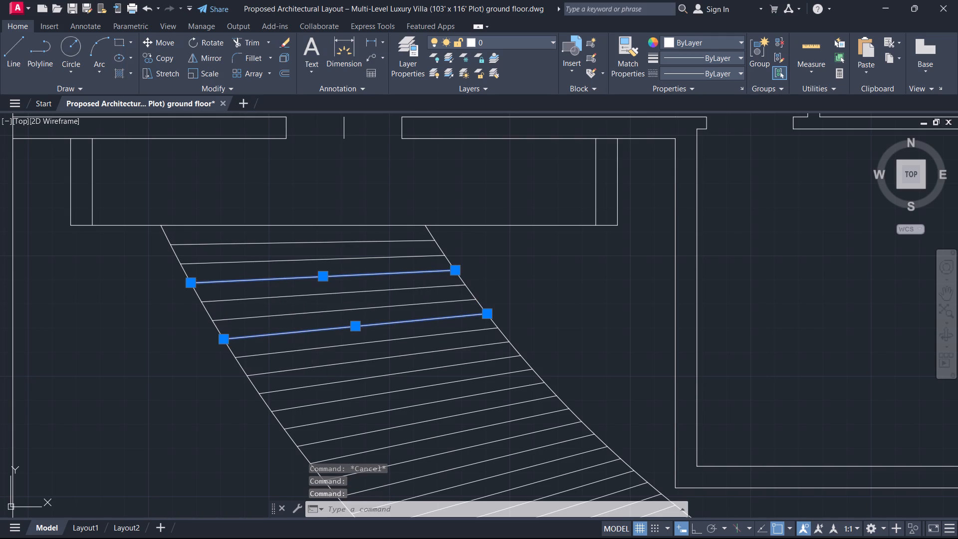
pyautogui.click(310, 383)
pyautogui.press('Delete')
pyautogui.moveTo(315, 420); pyautogui.dragTo(289, 331, button='middle')
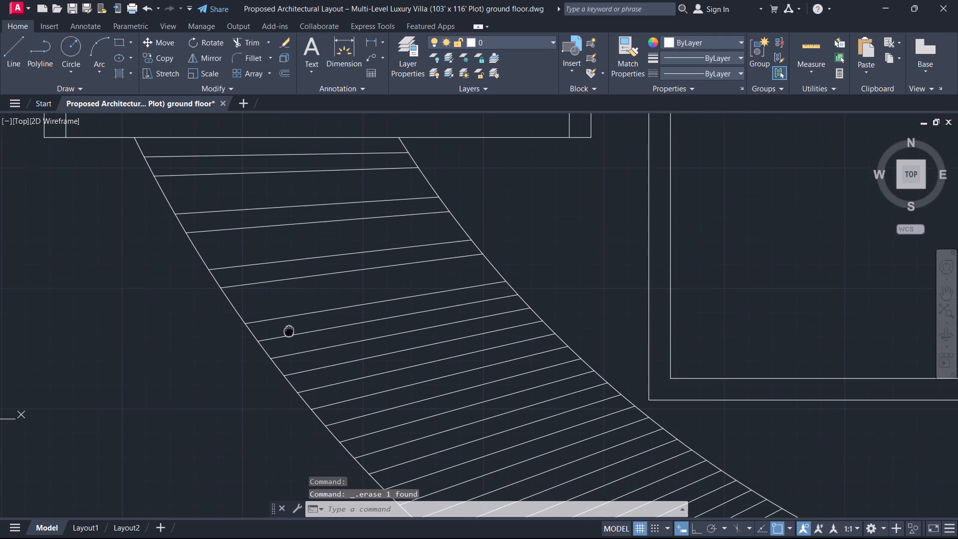
pyautogui.moveTo(289, 331); pyautogui.dragTo(289, 330, button='middle')
pyautogui.click(298, 348)
pyautogui.press('Delete')
pyautogui.moveTo(315, 387); pyautogui.dragTo(286, 311, button='middle')
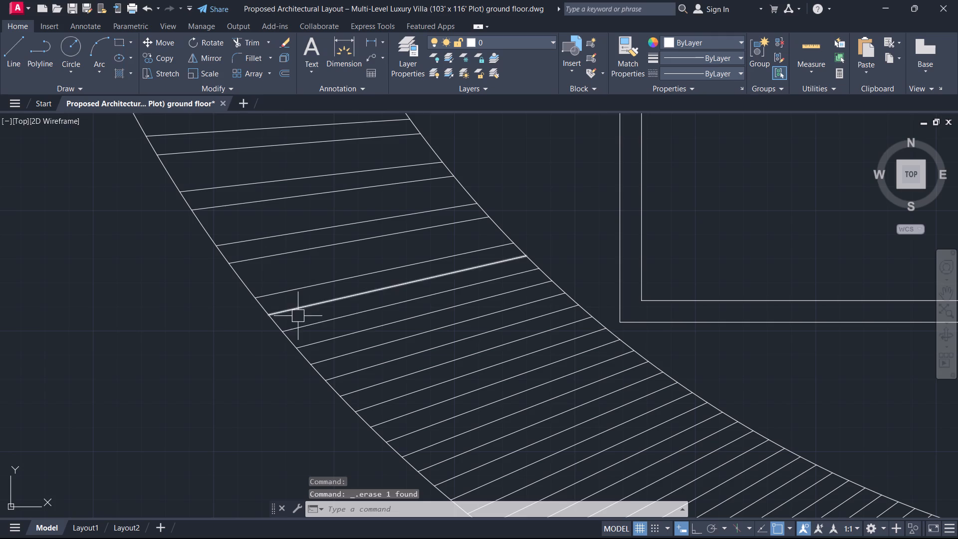
pyautogui.click(301, 328)
pyautogui.press('Delete')
# Erase the next four paving lines along the curve toward the porch, removing every third line so pairs remain.
pyautogui.moveTo(331, 342); pyautogui.dragTo(284, 249, button='middle')
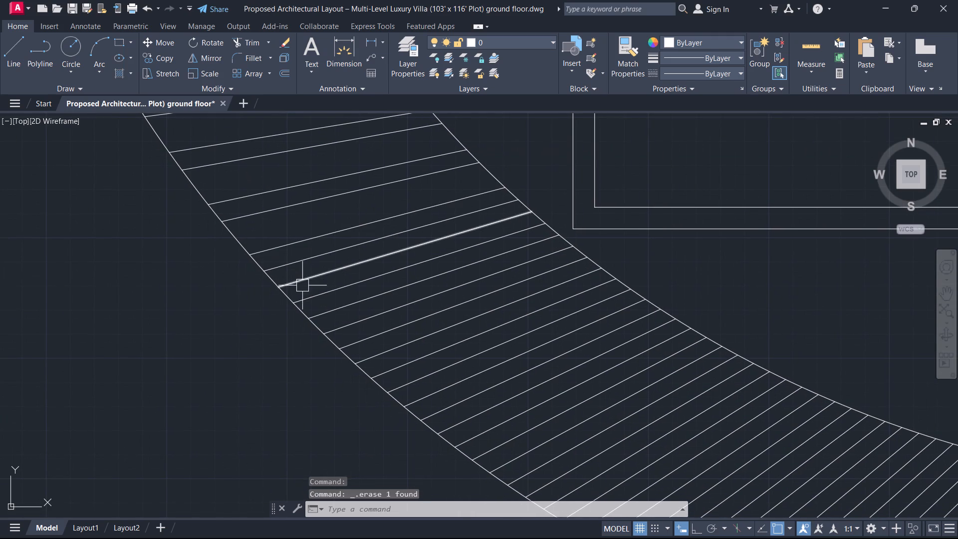
pyautogui.click(302, 285)
pyautogui.press('Delete')
pyautogui.click(342, 329)
pyautogui.press('Delete')
pyautogui.moveTo(376, 350); pyautogui.dragTo(369, 344, button='middle')
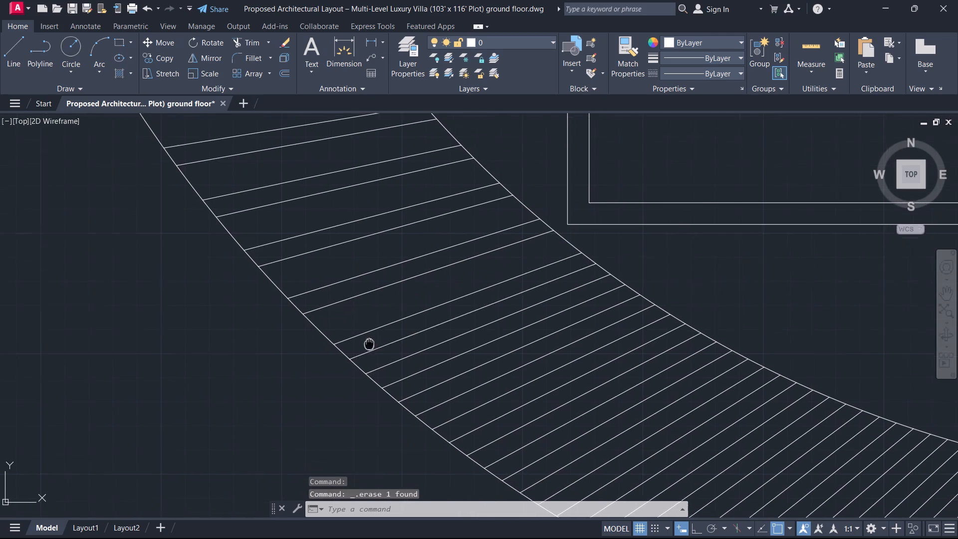
pyautogui.moveTo(369, 344); pyautogui.dragTo(306, 269, button='middle')
pyautogui.click(326, 288)
pyautogui.press('Delete')
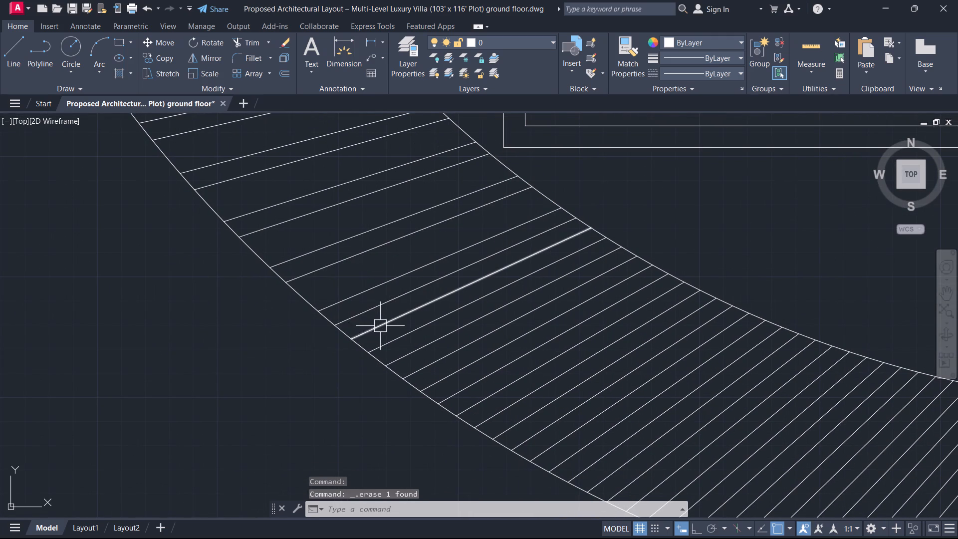
pyautogui.click(380, 326)
pyautogui.press('Delete')
# Erase four more paving lines farther along the curve, again removing every third line and leaving pairs.
pyautogui.moveTo(396, 354); pyautogui.dragTo(262, 283, button='middle')
pyautogui.click(296, 298)
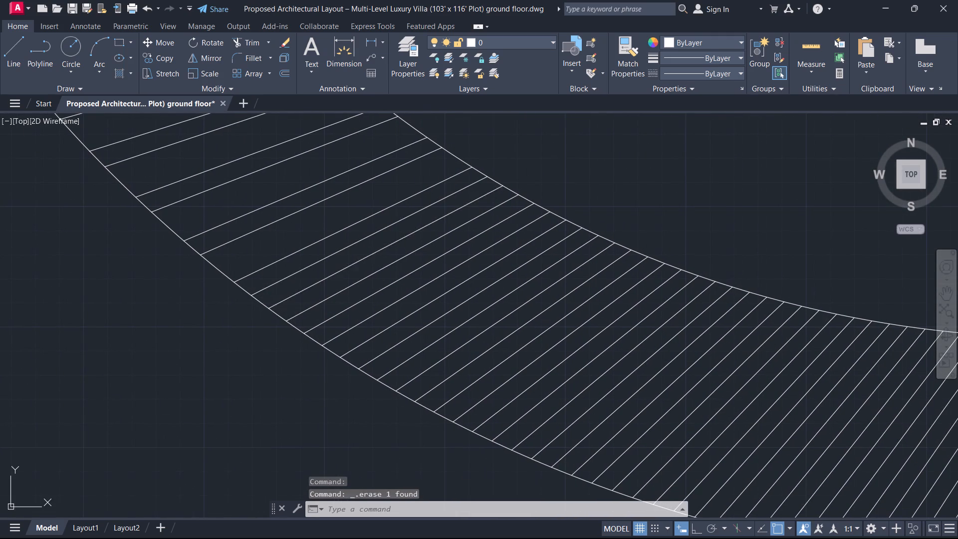
pyautogui.press('Delete')
pyautogui.click(342, 338)
pyautogui.press('Delete')
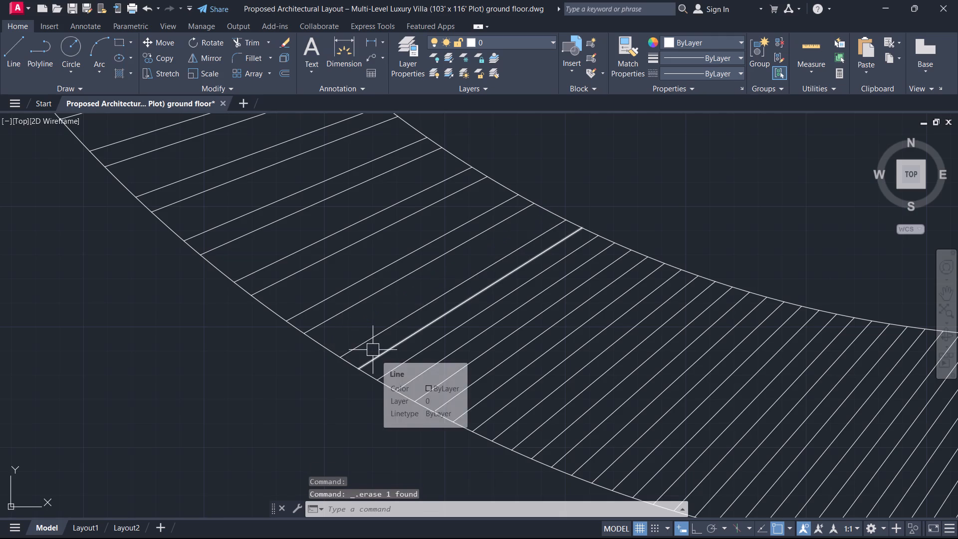
pyautogui.scroll(1, 371, 350)
pyautogui.click(413, 379)
pyautogui.press('Delete')
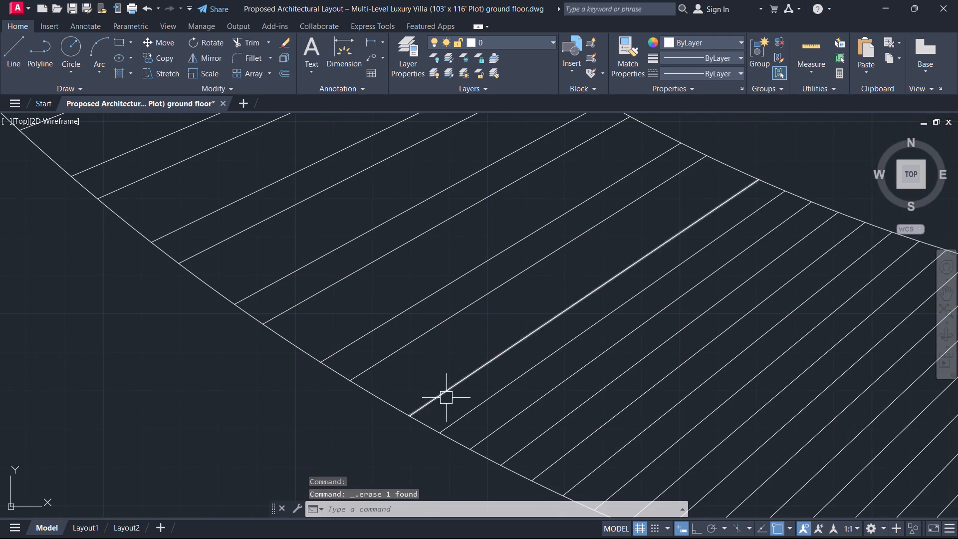
pyautogui.scroll(-1, 445, 397)
pyautogui.moveTo(439, 393); pyautogui.dragTo(239, 303, button='middle')
pyautogui.click(286, 331)
pyautogui.press('Delete')
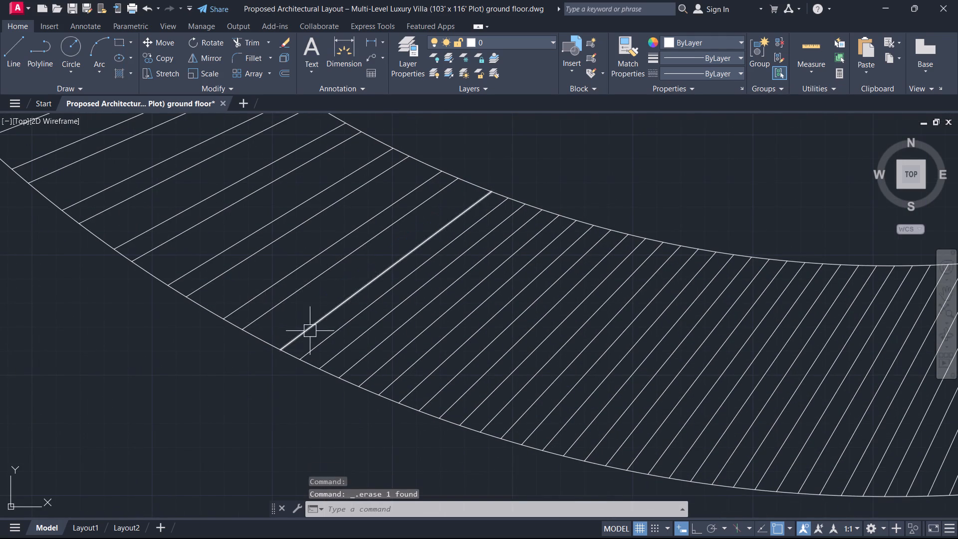
# Erase three more paving lines approaching the bottom of the curve, keeping the same two-kept, one-removed pattern.
pyautogui.scroll(-2, 375, 349)
pyautogui.scroll(3, 372, 349)
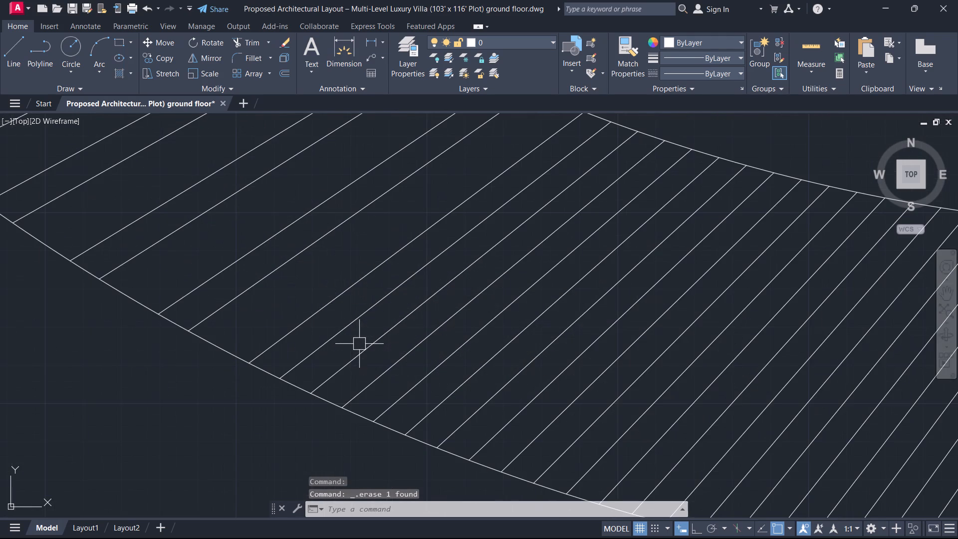
pyautogui.click(351, 361)
pyautogui.press('Delete')
pyautogui.moveTo(408, 350); pyautogui.dragTo(249, 279, button='middle')
pyautogui.click(291, 324)
pyautogui.press('Delete')
pyautogui.click(384, 370)
pyautogui.press('Delete')
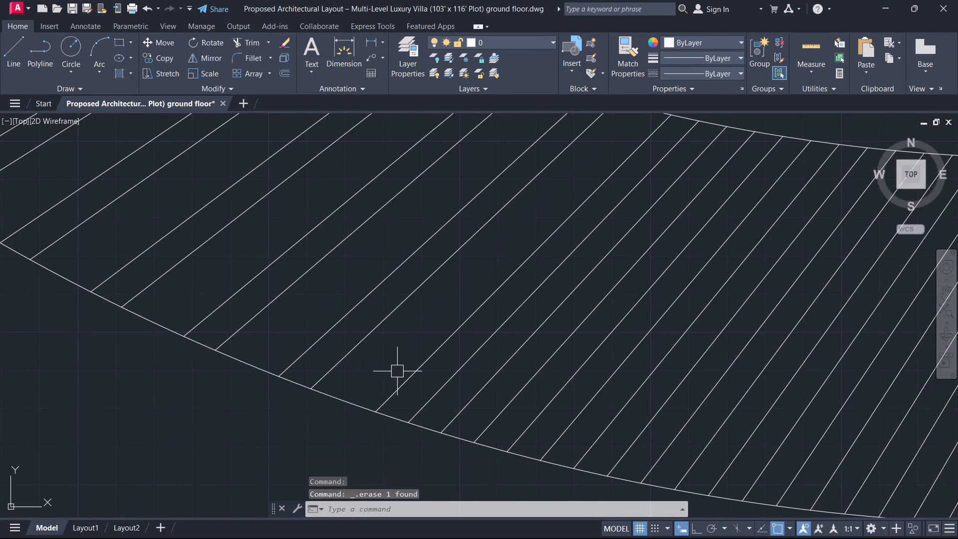
# Erase four more paving lines leading into the bottom of the curve, removing every third line so pairs remain.
pyautogui.moveTo(402, 371); pyautogui.dragTo(29, 291, button='middle')
pyautogui.click(93, 316)
pyautogui.press('Delete')
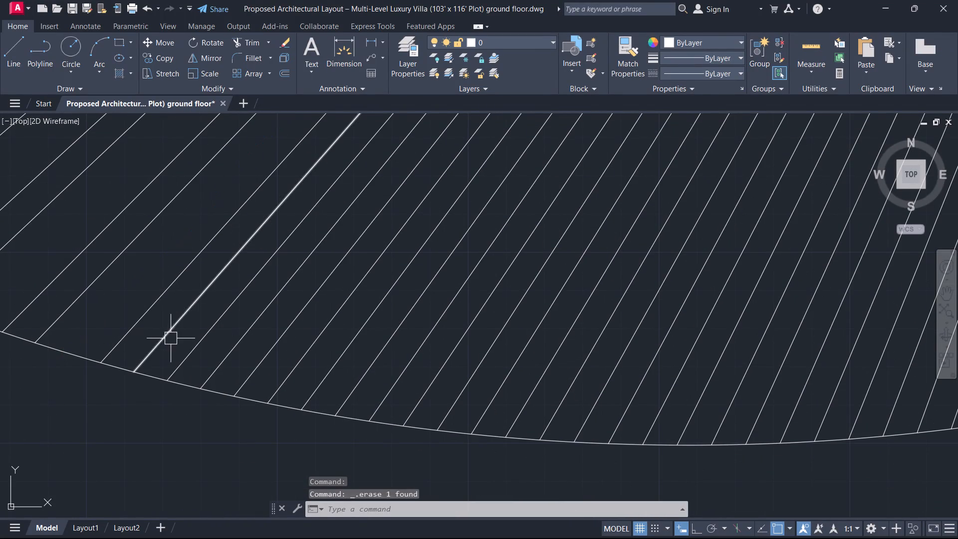
pyautogui.click(203, 339)
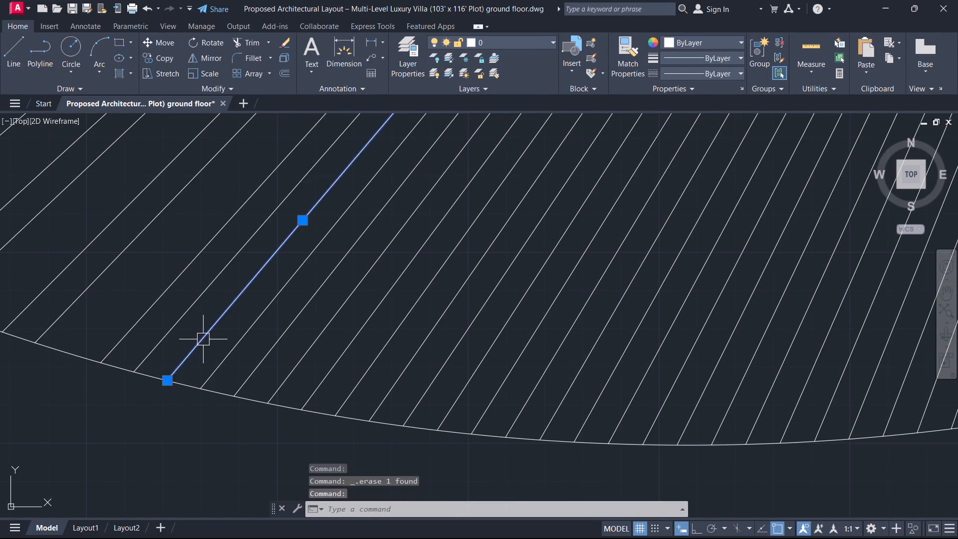
pyautogui.press('Delete')
pyautogui.scroll(-2, 221, 348)
pyautogui.moveTo(216, 341); pyautogui.dragTo(361, 367, button='middle')
pyautogui.scroll(1, 217, 338)
pyautogui.scroll(-1, 460, 290)
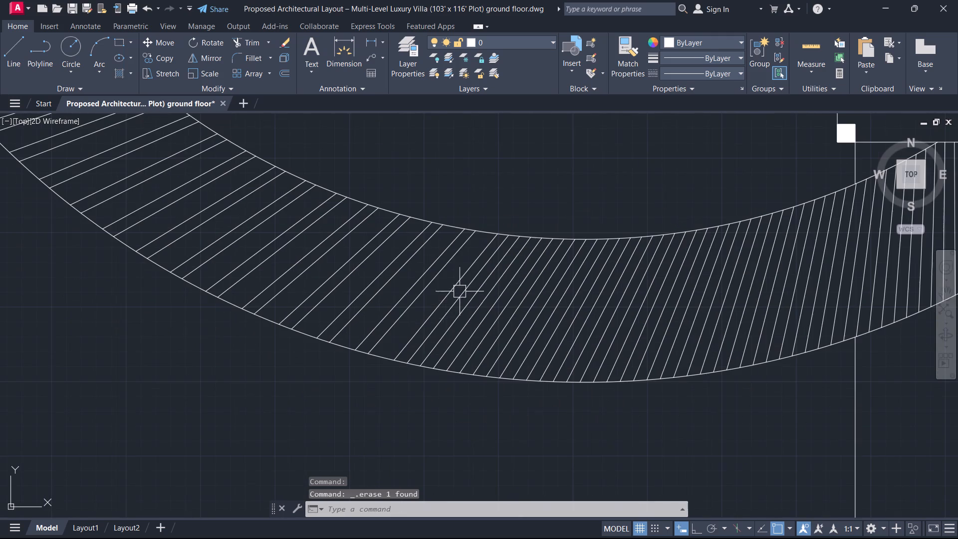
pyautogui.scroll(1, 442, 349)
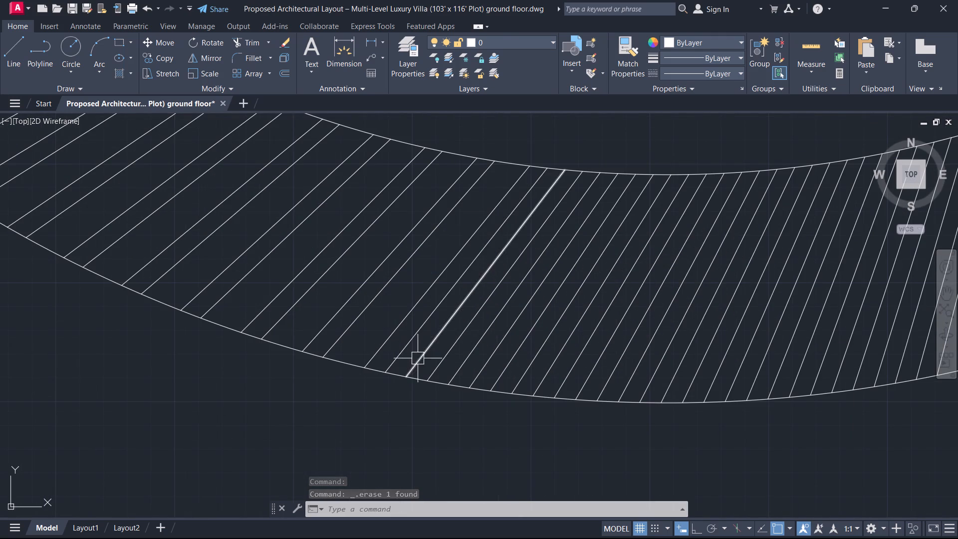
pyautogui.click(414, 355)
pyautogui.press('Delete')
pyautogui.click(476, 374)
pyautogui.press('Delete')
# Erase the next five paving lines across the bottom of the curve, removing every third line so pairs remain.
pyautogui.moveTo(410, 354); pyautogui.dragTo(381, 346, button='middle')
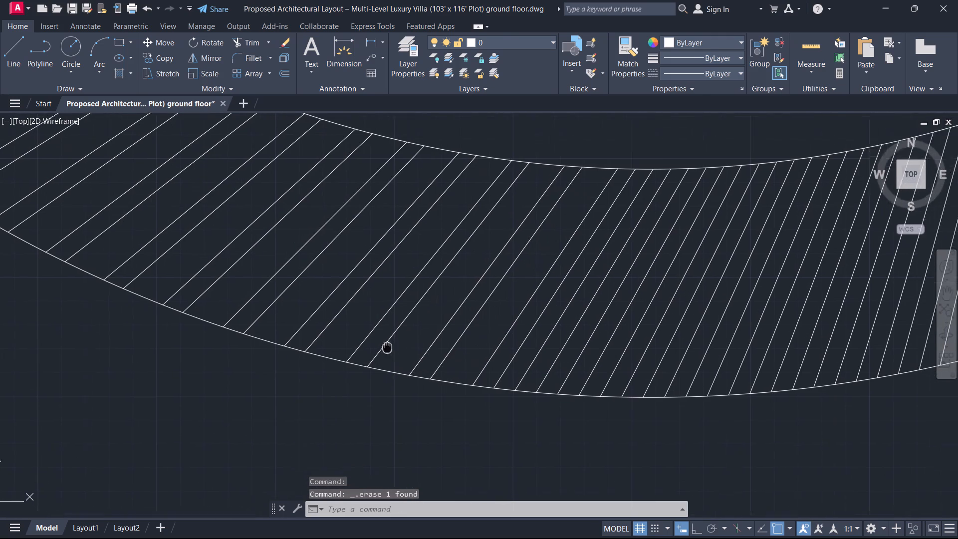
pyautogui.moveTo(381, 346); pyautogui.dragTo(0, 403, button='middle')
pyautogui.click(102, 407)
pyautogui.press('Delete')
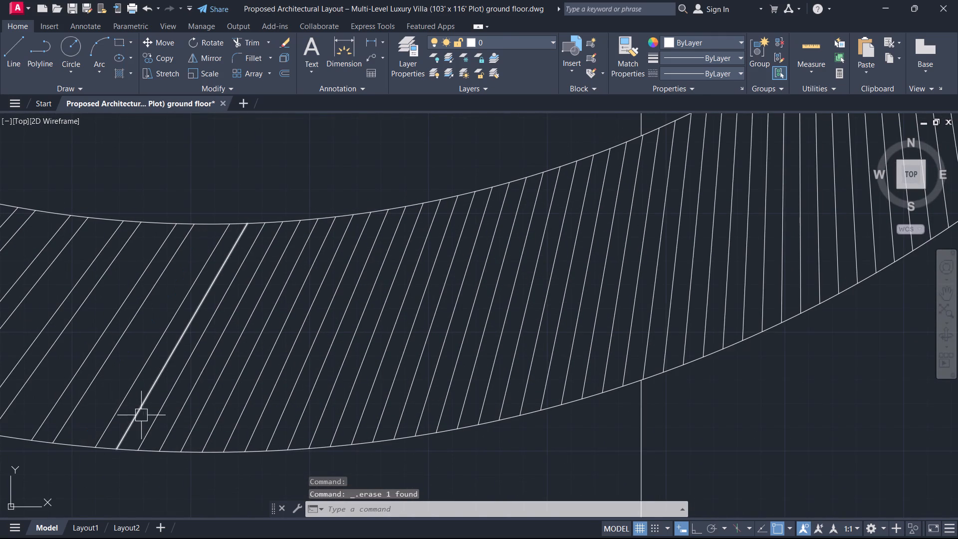
pyautogui.click(149, 420)
pyautogui.press('Delete')
pyautogui.click(222, 416)
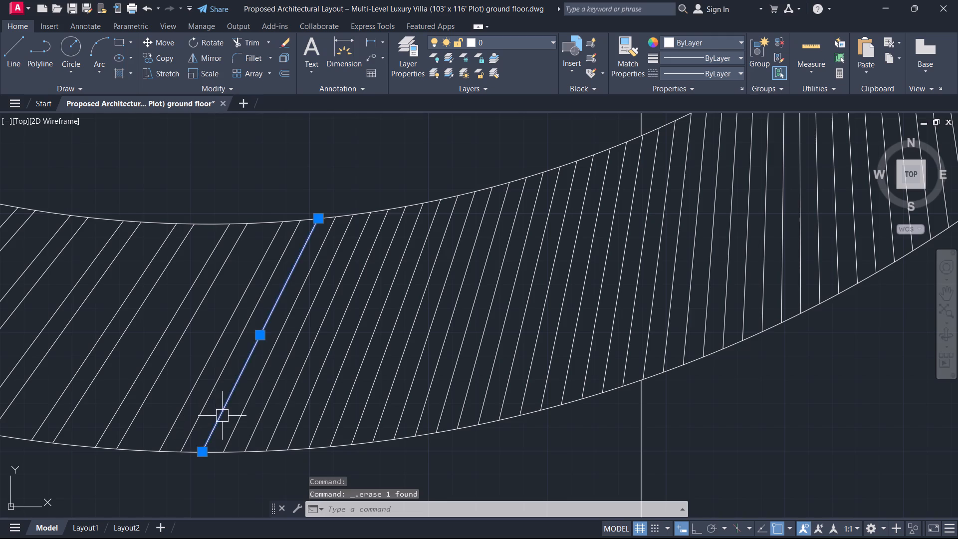
pyautogui.press('Delete')
pyautogui.click(285, 415)
pyautogui.press('Delete')
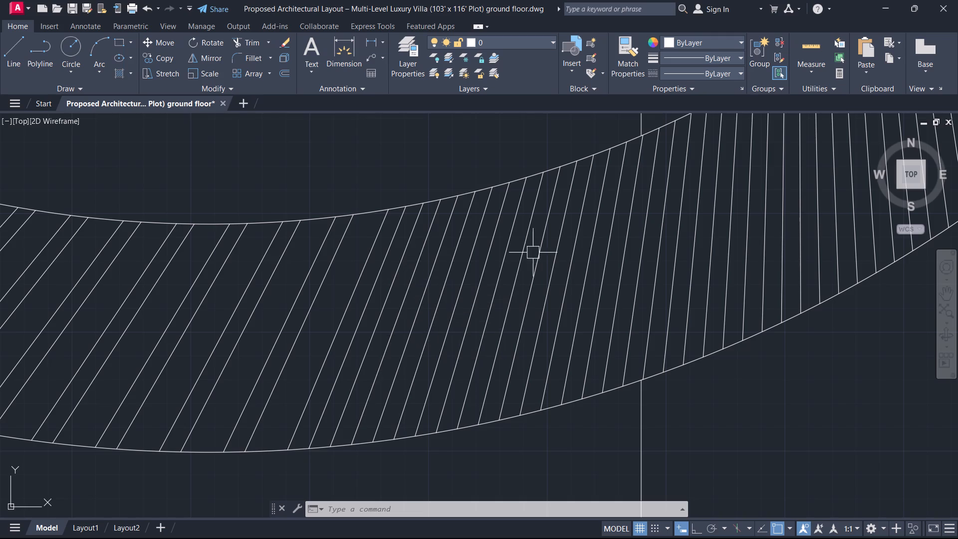
pyautogui.click(344, 422)
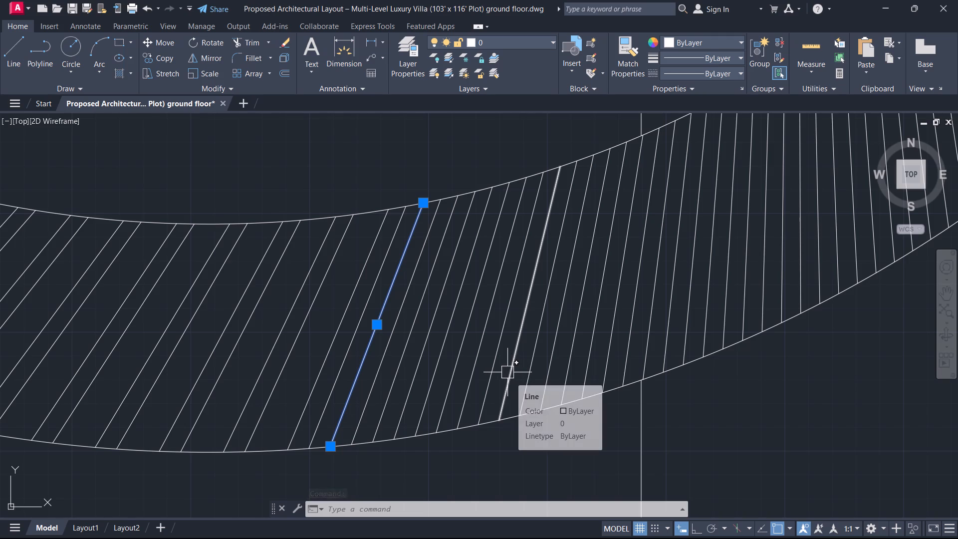
pyautogui.press('Delete')
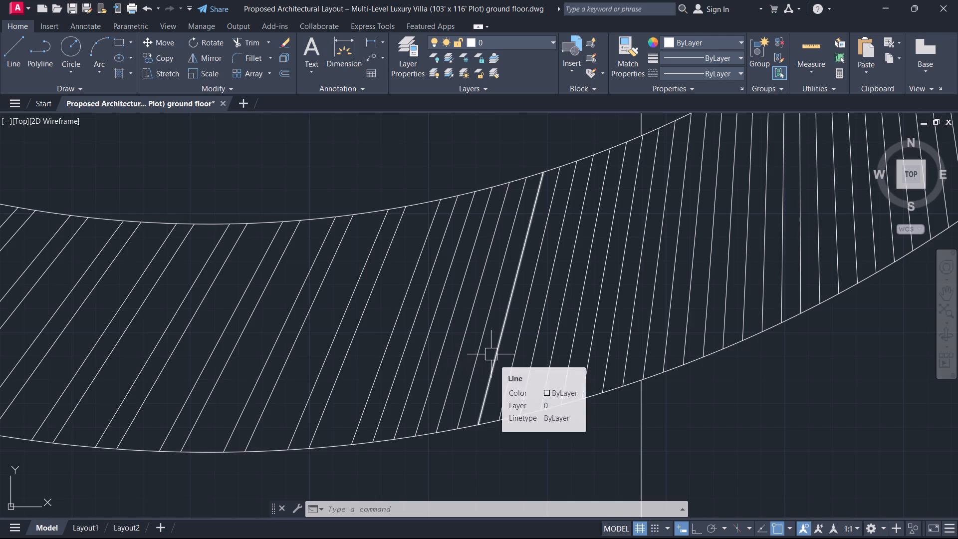
# Erase four more paving lines where the curve starts rising toward the porch, keeping the two-kept, one-removed pattern.
pyautogui.moveTo(476, 348); pyautogui.dragTo(431, 339, button='middle')
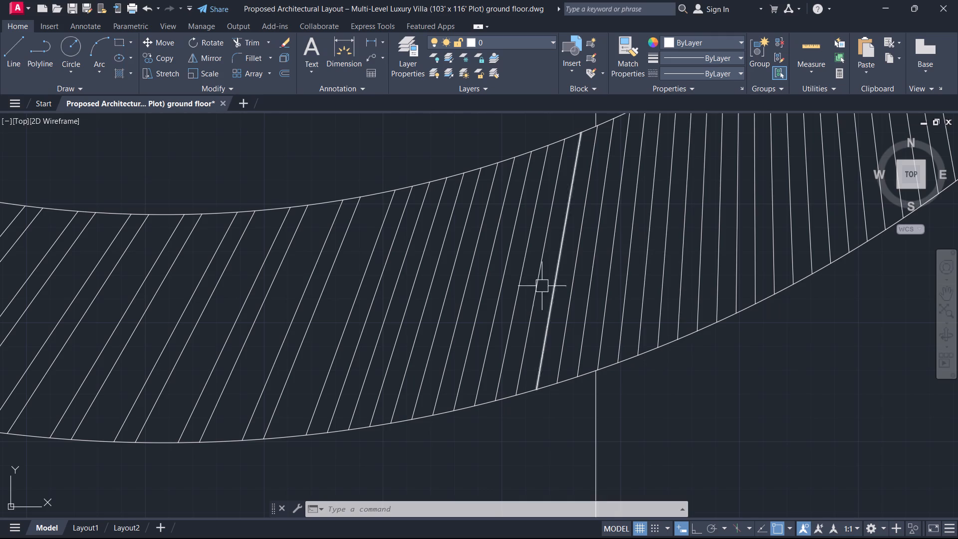
pyautogui.click(369, 369)
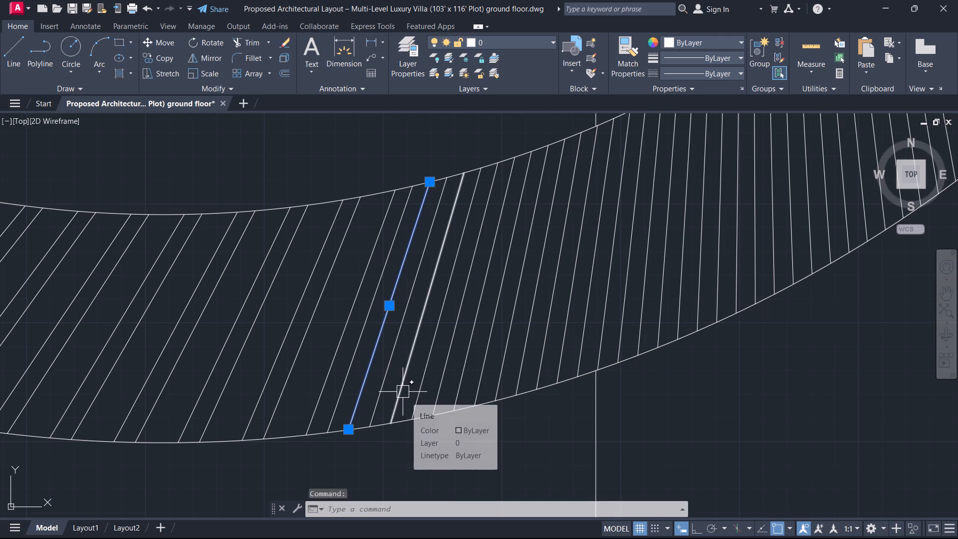
pyautogui.press('Delete')
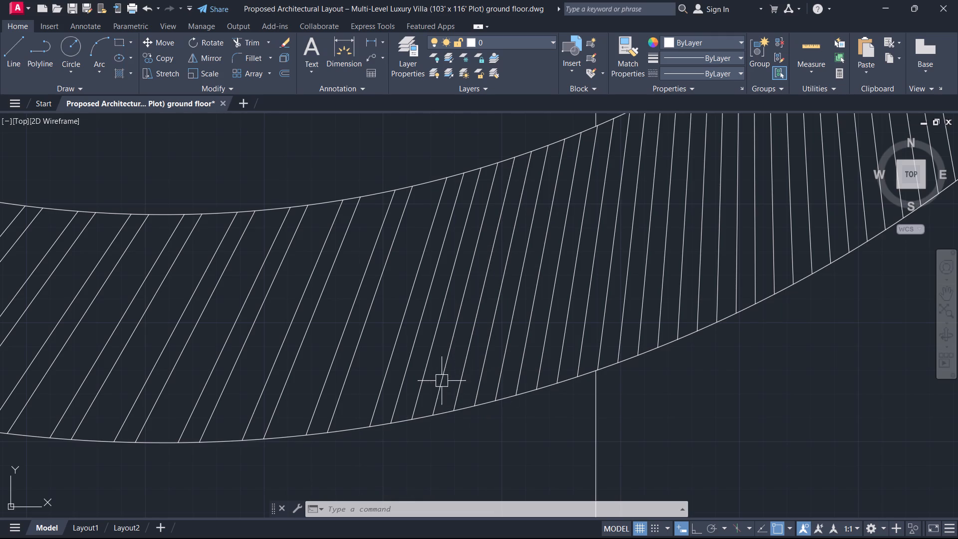
pyautogui.click(429, 372)
pyautogui.press('Delete')
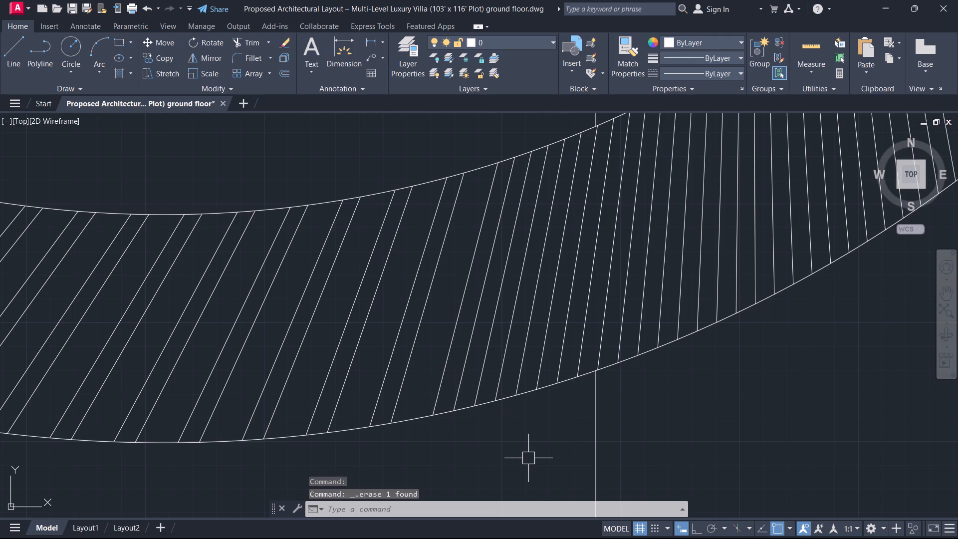
pyautogui.click(490, 341)
pyautogui.press('Delete')
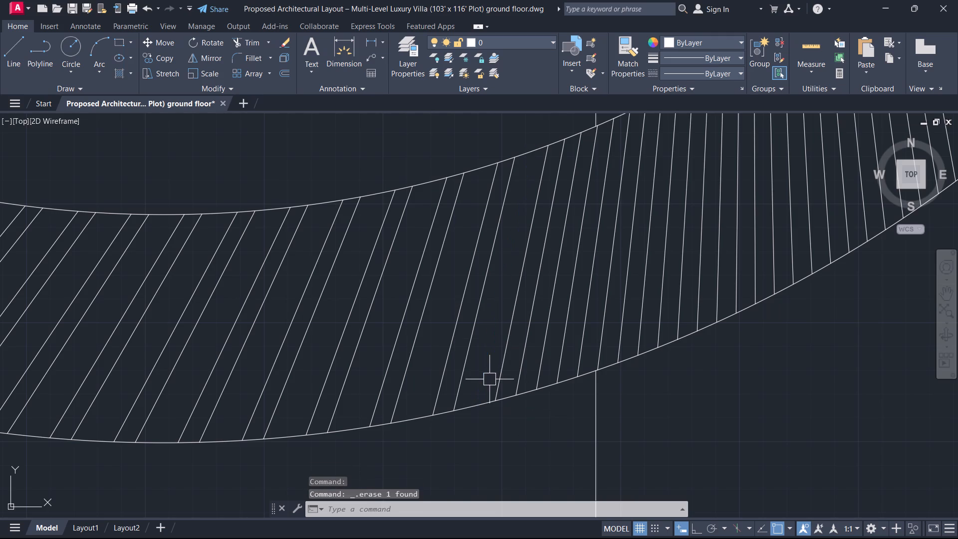
pyautogui.click(547, 349)
pyautogui.press('Delete')
# Erase the next six paving lines up to and along the porch edge, again removing every third line.
pyautogui.scroll(-1, 550, 400)
pyautogui.moveTo(550, 400); pyautogui.dragTo(402, 456, button='middle')
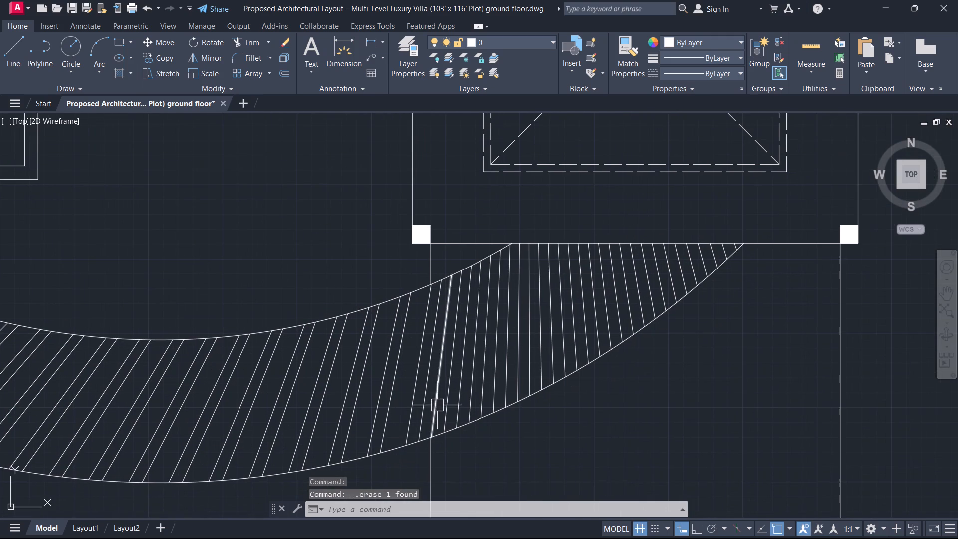
pyautogui.click(437, 405)
pyautogui.press('Delete')
pyautogui.click(470, 396)
pyautogui.press('Delete')
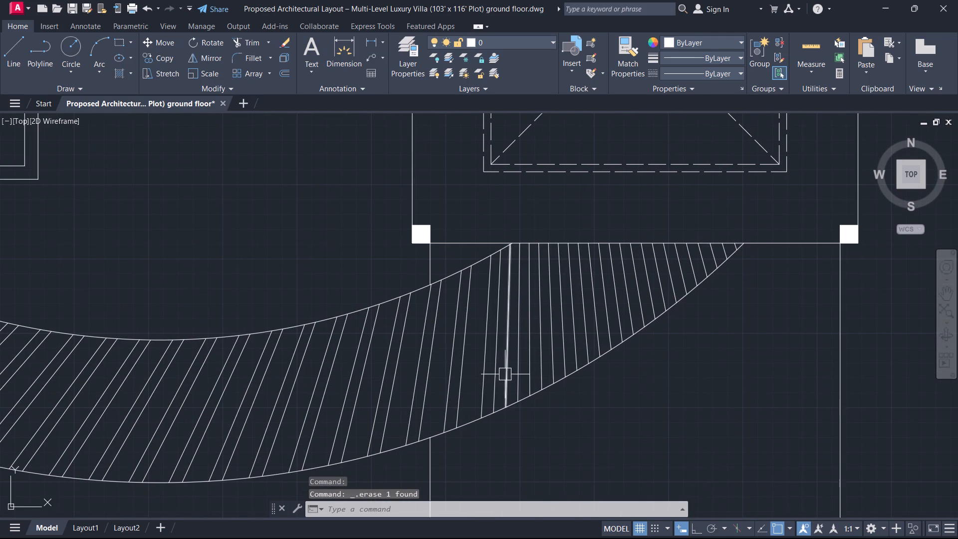
pyautogui.click(510, 372)
pyautogui.press('Delete')
pyautogui.click(545, 355)
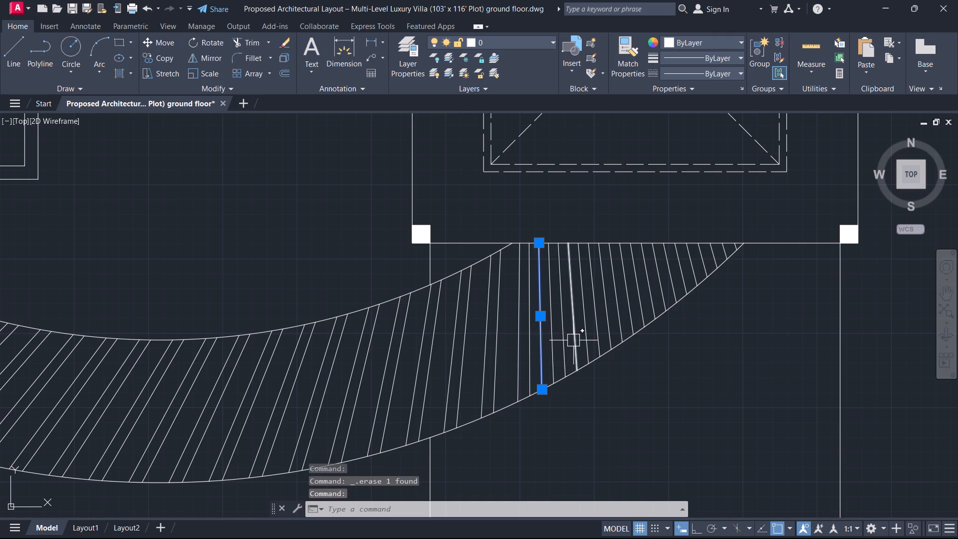
pyautogui.click(577, 336)
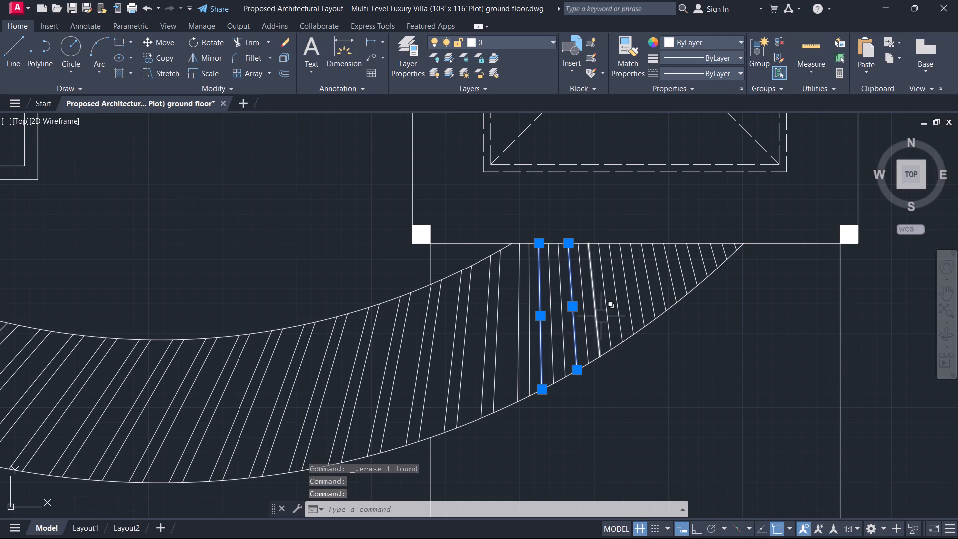
pyautogui.click(608, 317)
pyautogui.press('Delete')
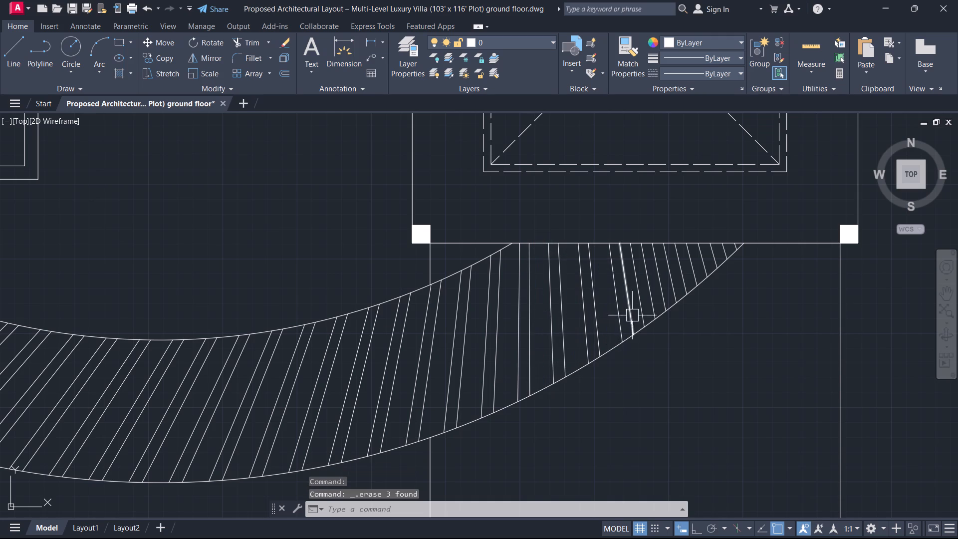
# Erase every third of the short paving lines at the path's porch-end tip, removing the last four lines.
pyautogui.scroll(1, 633, 307)
pyautogui.moveTo(628, 307); pyautogui.dragTo(558, 395, button='middle')
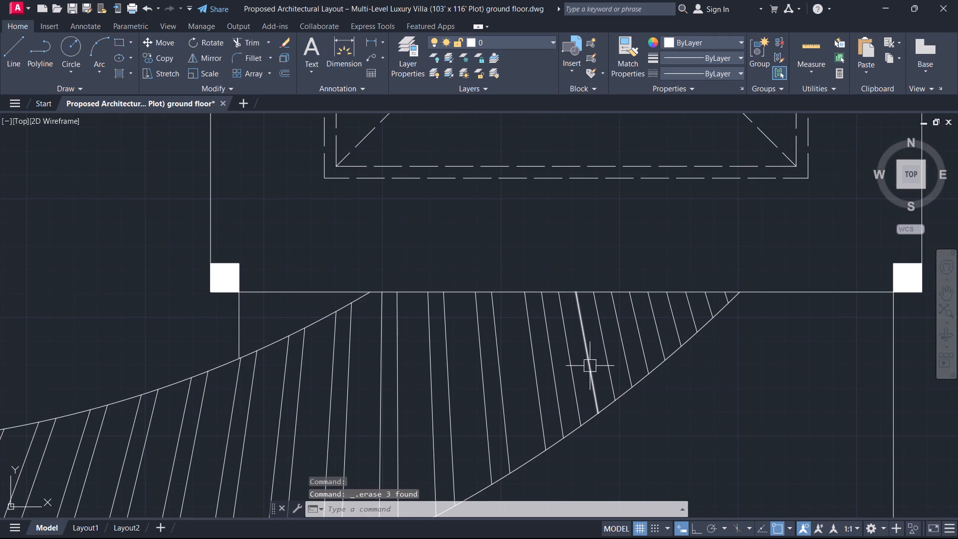
pyautogui.click(575, 370)
pyautogui.press('Delete')
pyautogui.click(628, 351)
pyautogui.press('Delete')
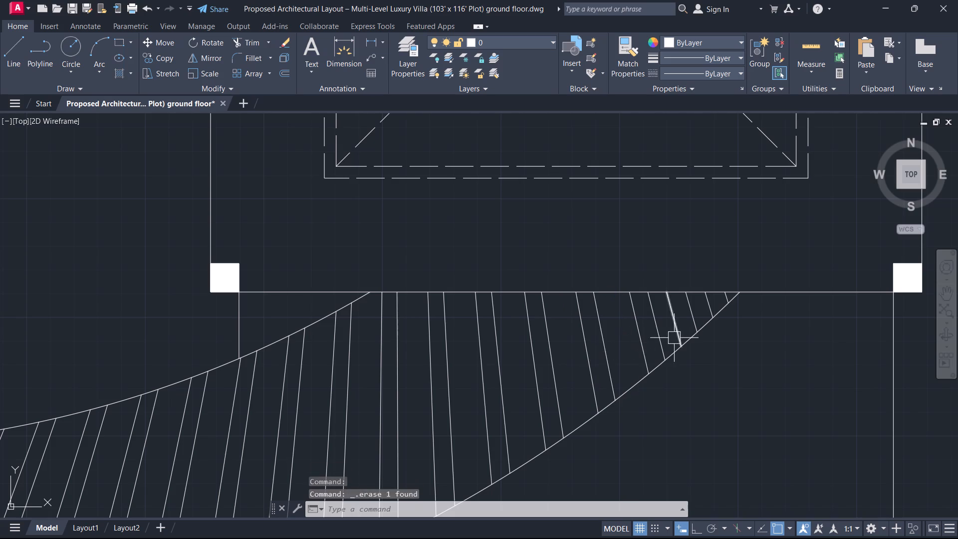
pyautogui.click(677, 331)
pyautogui.press('Delete')
pyautogui.scroll(1, 708, 312)
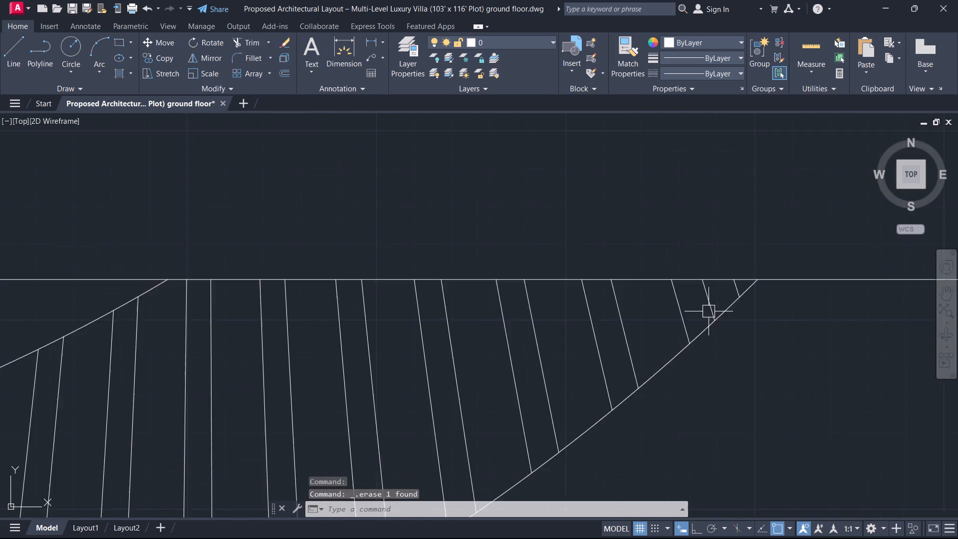
pyautogui.scroll(1, 709, 310)
pyautogui.click(749, 278)
pyautogui.press('Delete')
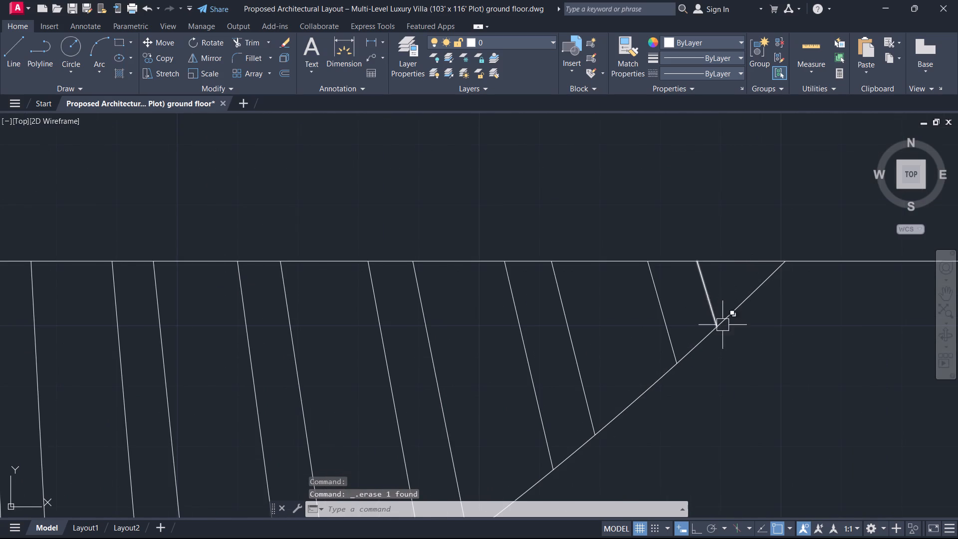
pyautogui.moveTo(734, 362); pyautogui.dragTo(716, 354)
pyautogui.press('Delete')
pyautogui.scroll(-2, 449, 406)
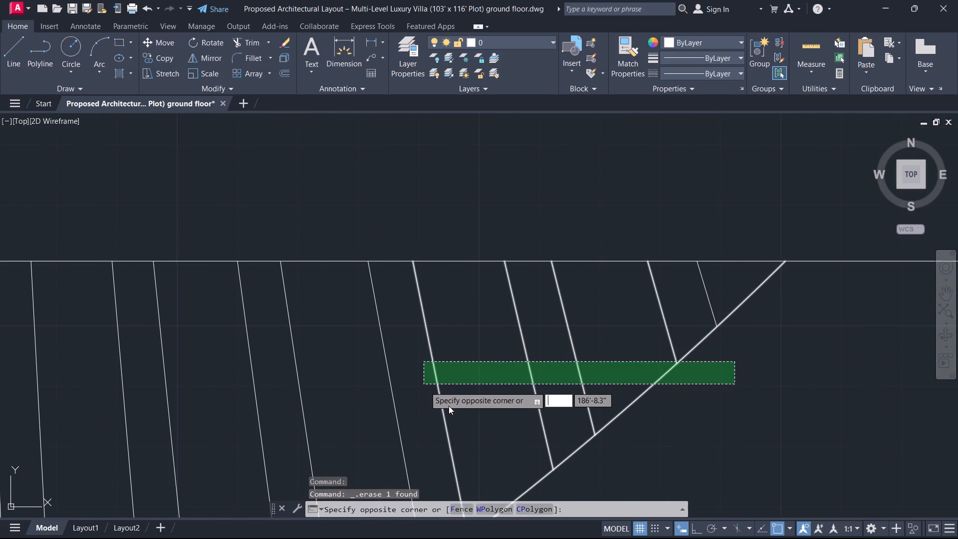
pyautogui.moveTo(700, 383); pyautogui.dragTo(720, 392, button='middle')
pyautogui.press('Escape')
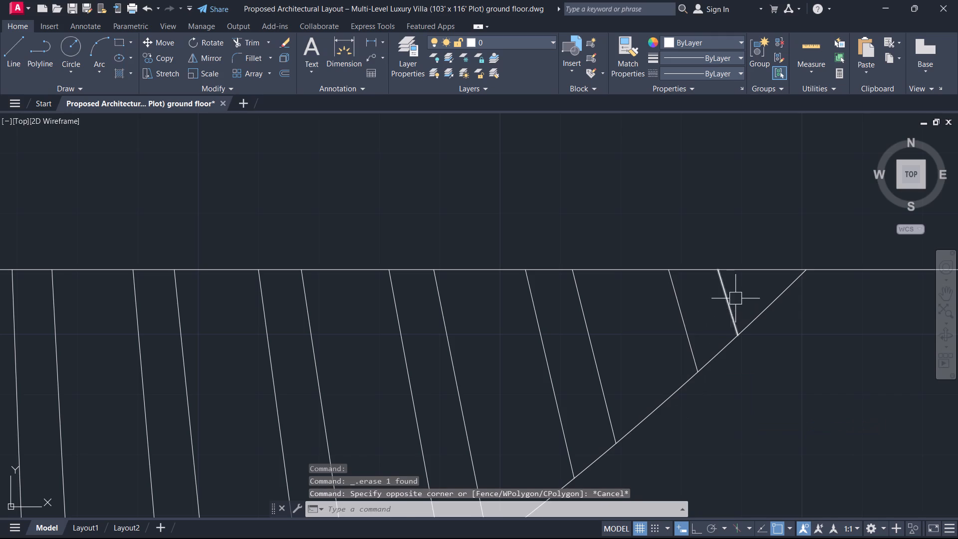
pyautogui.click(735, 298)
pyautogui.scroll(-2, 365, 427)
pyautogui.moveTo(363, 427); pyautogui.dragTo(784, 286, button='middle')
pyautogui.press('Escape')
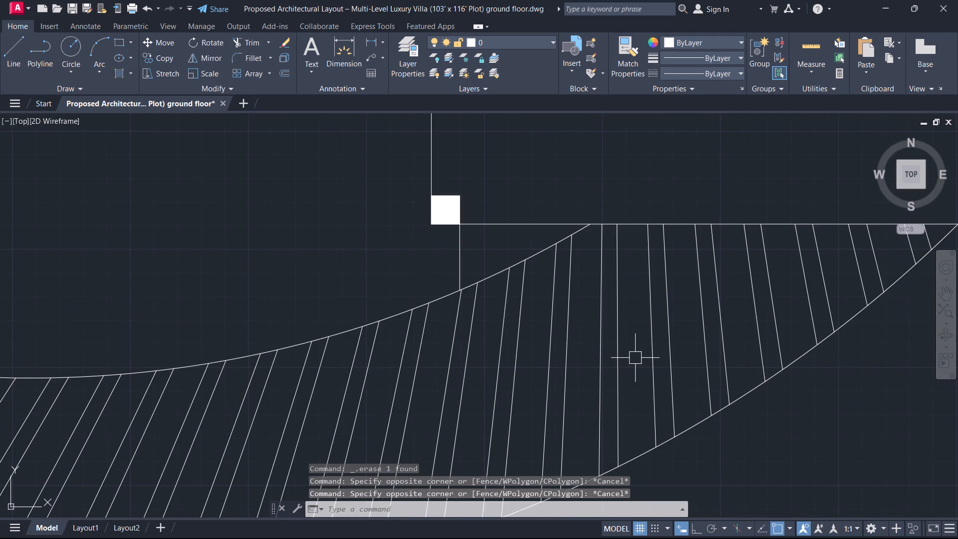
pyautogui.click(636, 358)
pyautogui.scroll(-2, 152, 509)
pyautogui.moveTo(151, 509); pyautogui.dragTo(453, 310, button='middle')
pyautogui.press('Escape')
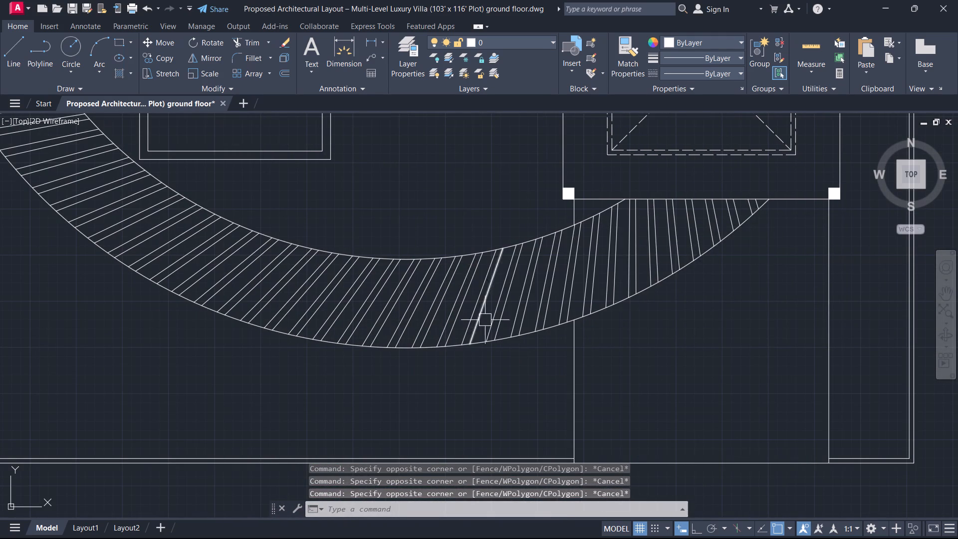
# Select the paving lines along the curved path with a crossing lasso and set their linetype to ACAD_ISO02W100.
pyautogui.scroll(2, 718, 222)
pyautogui.moveTo(756, 199); pyautogui.dragTo(667, 236)
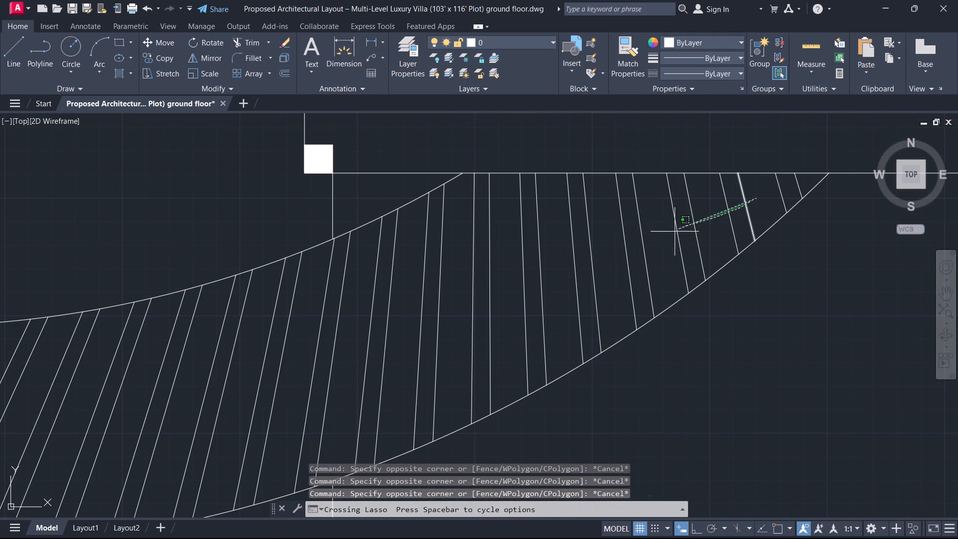
pyautogui.moveTo(667, 236); pyautogui.dragTo(657, 480)
pyautogui.scroll(-4, 200, 414)
pyautogui.moveTo(200, 414); pyautogui.dragTo(684, 467, button='middle')
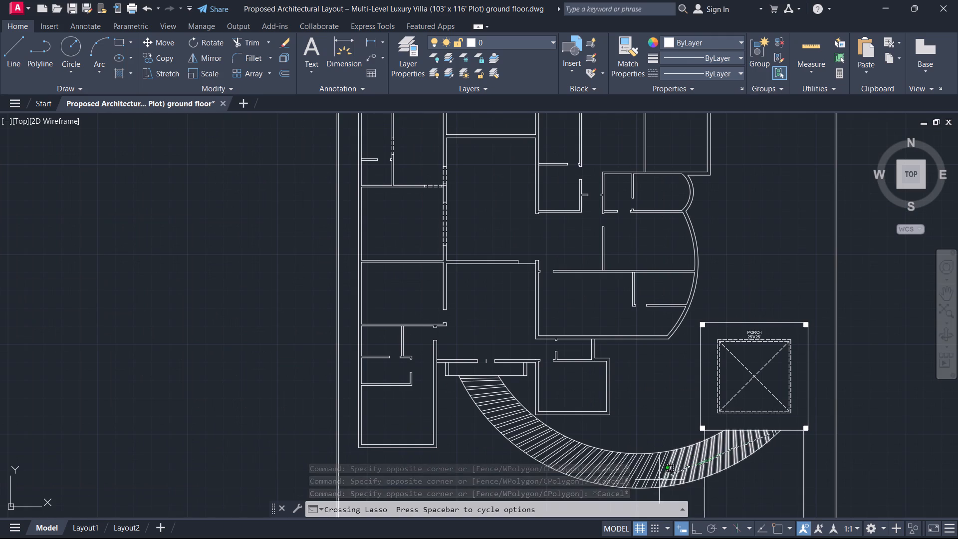
pyautogui.moveTo(657, 480); pyautogui.dragTo(640, 477)
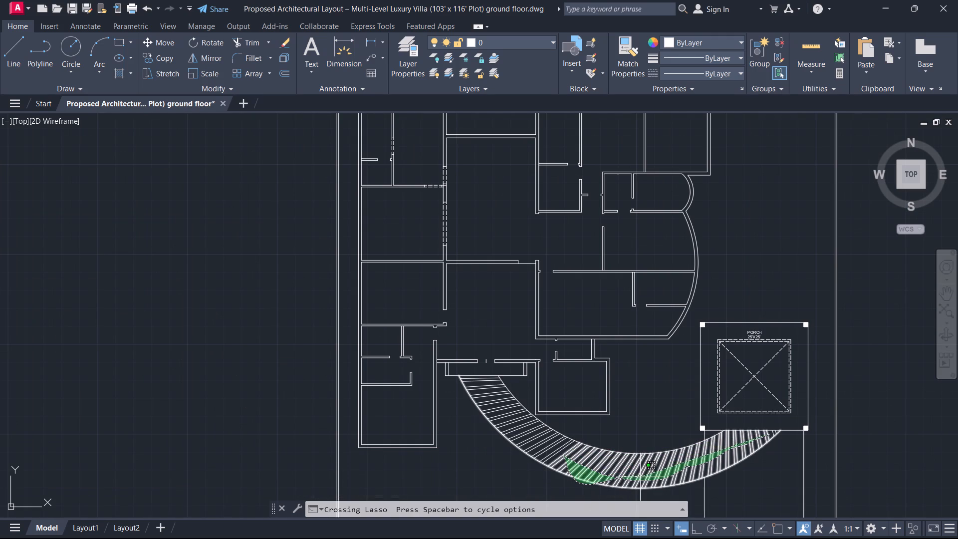
pyautogui.moveTo(640, 477); pyautogui.dragTo(478, 383)
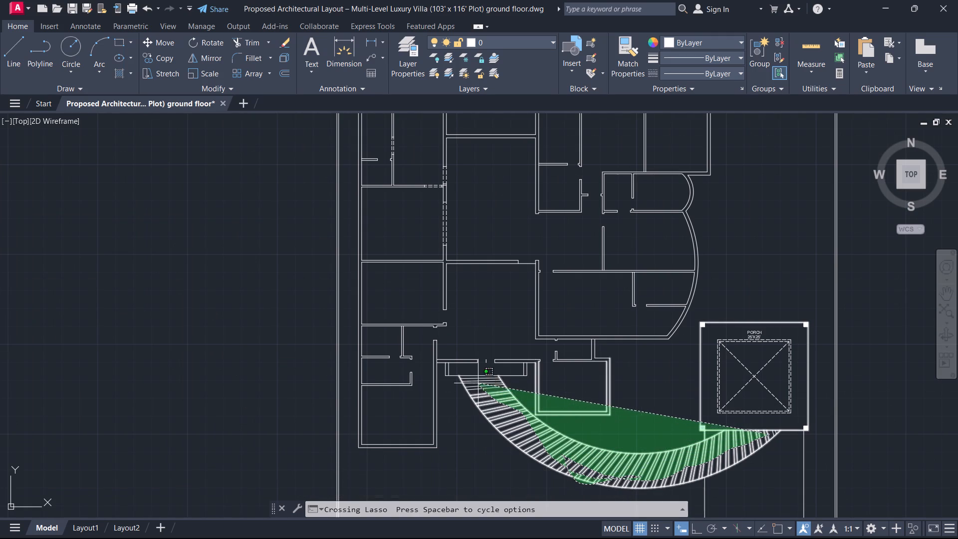
pyautogui.moveTo(478, 383); pyautogui.dragTo(576, 464)
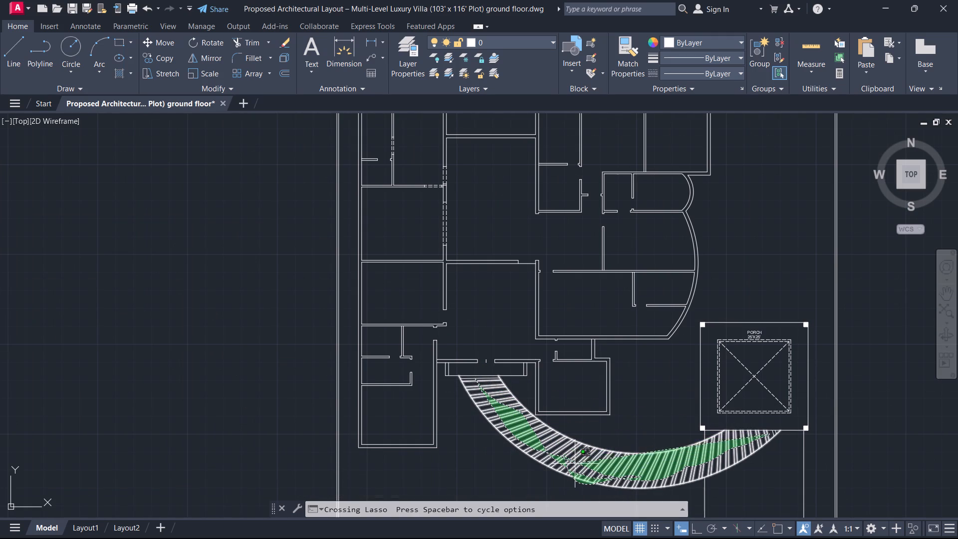
pyautogui.moveTo(576, 464); pyautogui.dragTo(663, 475)
pyautogui.scroll(1, 599, 496)
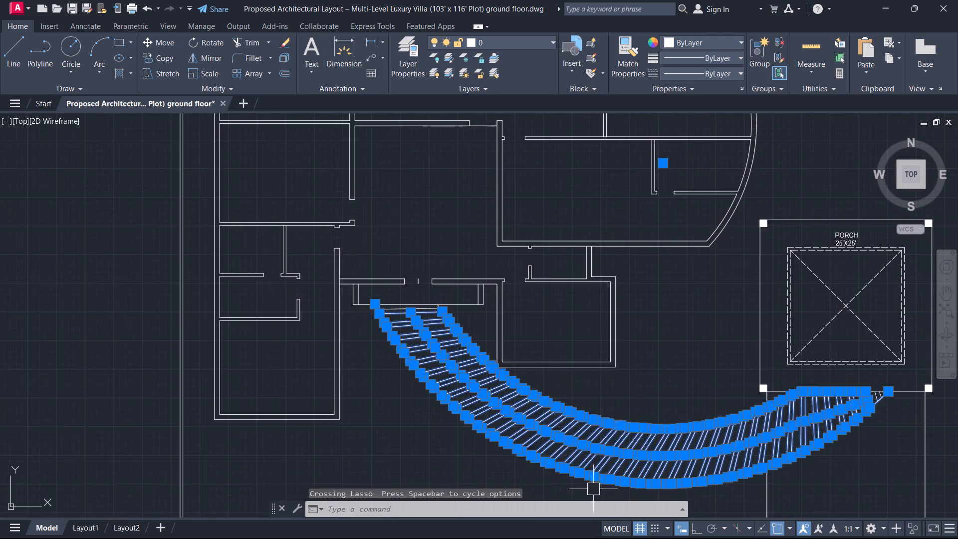
pyautogui.scroll(1, 593, 489)
pyautogui.scroll(1, 539, 419)
pyautogui.scroll(2, 439, 448)
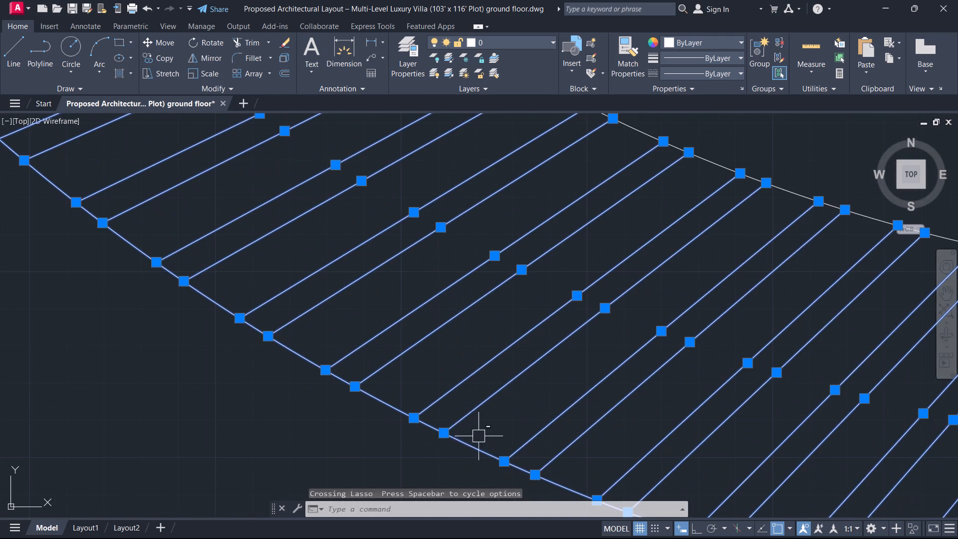
pyautogui.keyDown('shift'); pyautogui.click(481, 434); pyautogui.keyUp('shift')
pyautogui.keyDown('shift'); pyautogui.click(437, 470); pyautogui.keyUp('shift')
pyautogui.scroll(-4, 453, 375)
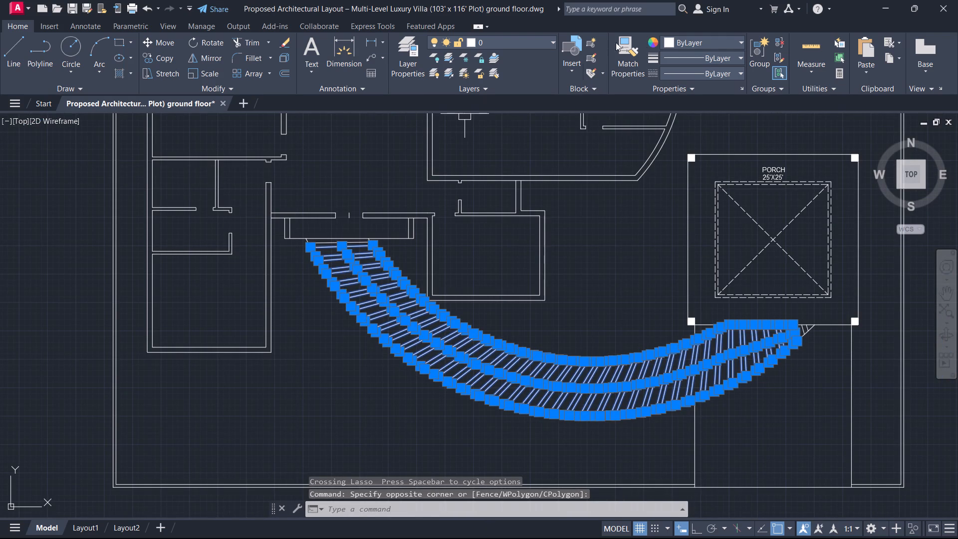
pyautogui.click(717, 70)
pyautogui.click(718, 120)
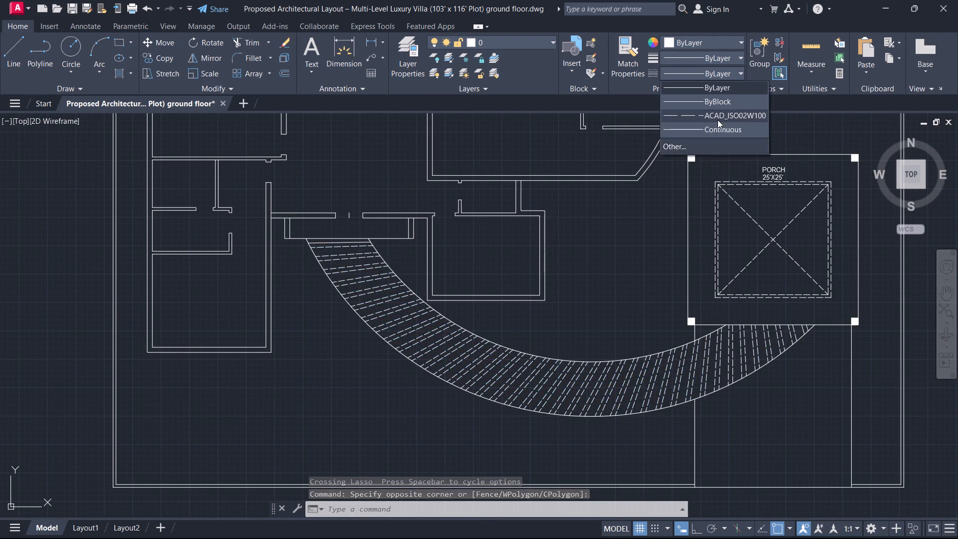
pyautogui.press('Escape')
# Change the path's outer and inner edge curves to the ACAD_ISO02W100 linetype.
pyautogui.scroll(1, 338, 338)
pyautogui.scroll(3, 371, 306)
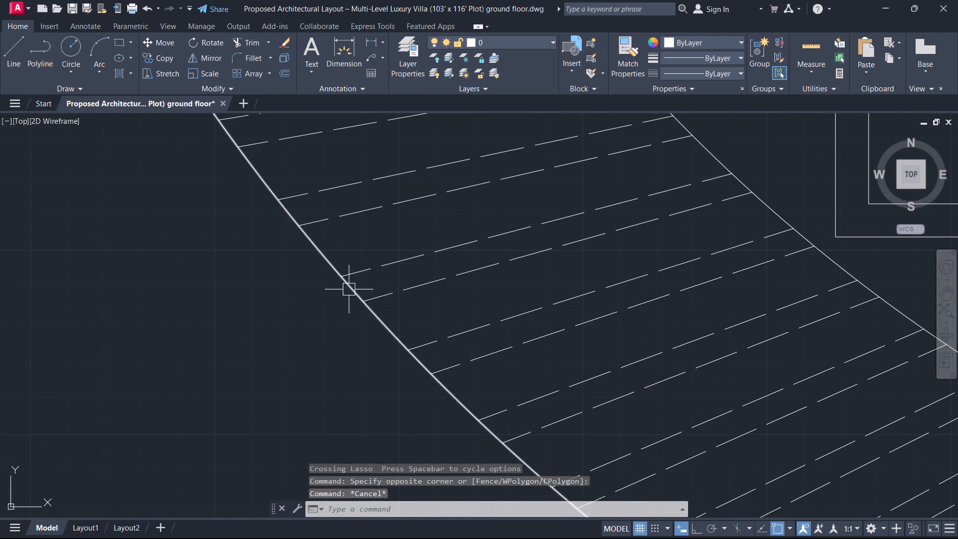
pyautogui.click(348, 290)
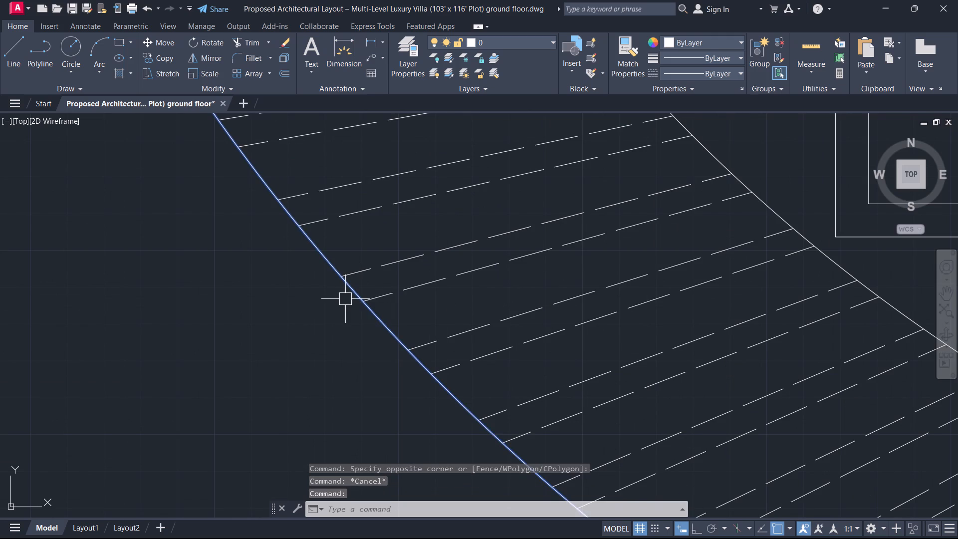
pyautogui.click(709, 151)
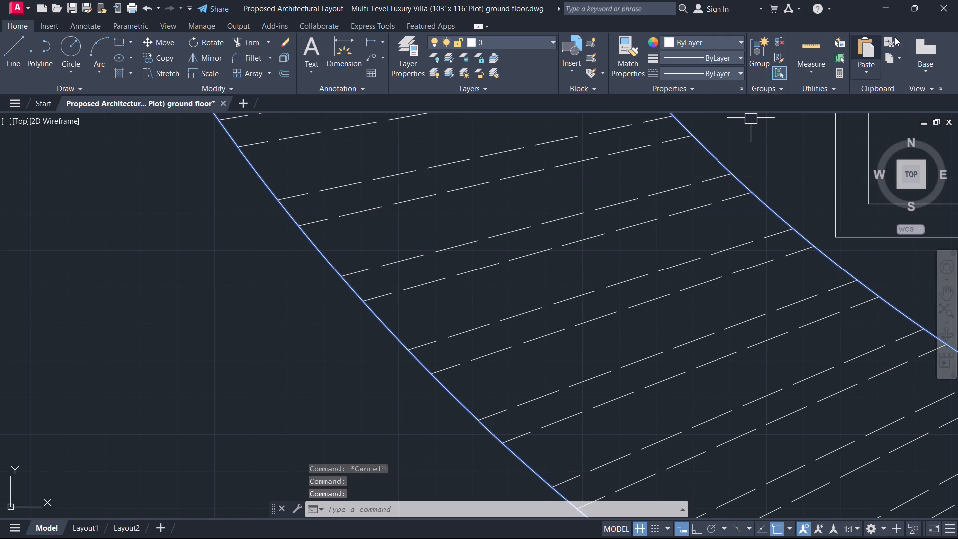
pyautogui.click(722, 77)
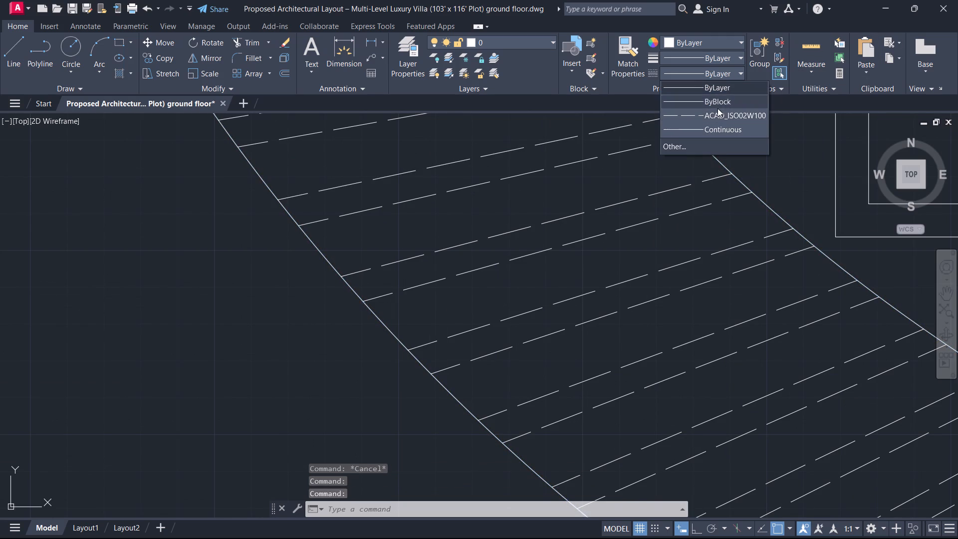
pyautogui.click(718, 108)
pyautogui.click(715, 77)
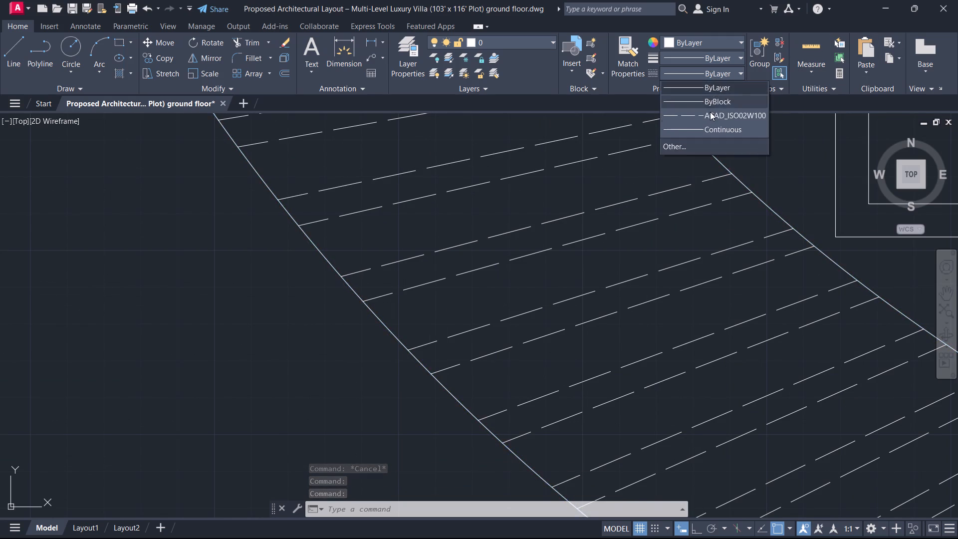
pyautogui.click(710, 115)
pyautogui.press('Escape')
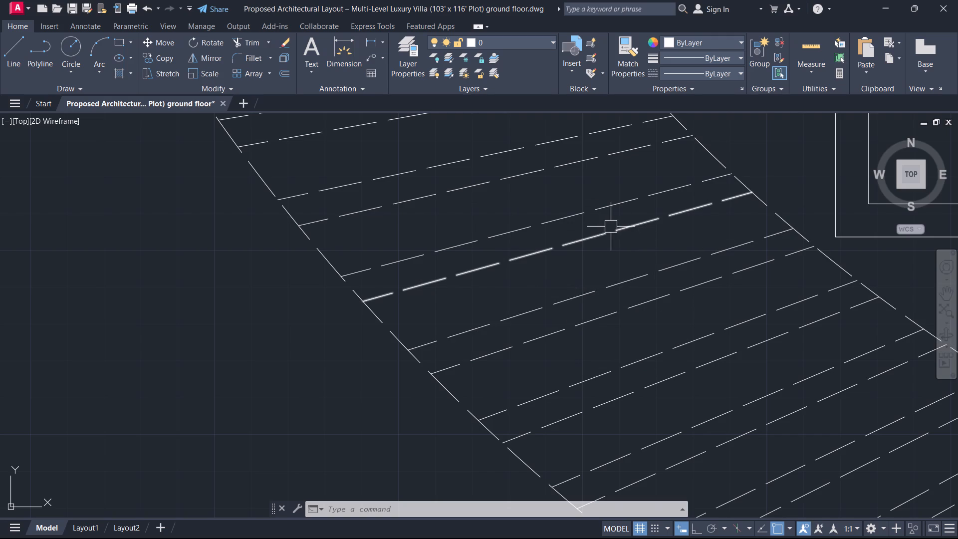
# Trim the path's edge curves between paving pairs from the entrance step: first two gaps on the outer edge, first three on the inner.
pyautogui.moveTo(563, 207); pyautogui.dragTo(572, 212, button='middle')
pyautogui.scroll(-2, 580, 217)
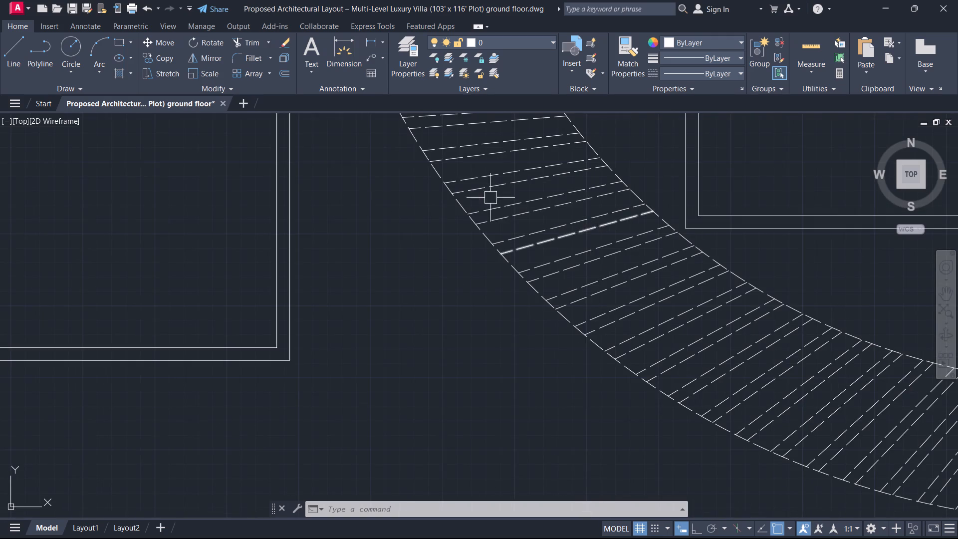
pyautogui.moveTo(477, 186); pyautogui.dragTo(542, 383, button='middle')
pyautogui.scroll(2, 468, 326)
pyautogui.scroll(1, 444, 263)
pyautogui.moveTo(448, 265); pyautogui.dragTo(484, 339, button='middle')
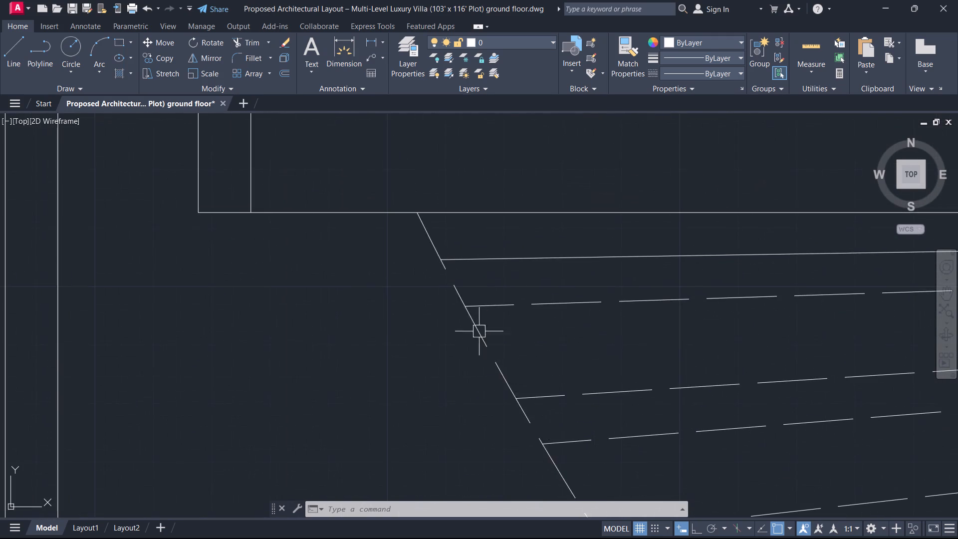
pyautogui.write('TR')
pyautogui.press('space')
pyautogui.moveTo(467, 276); pyautogui.dragTo(460, 273)
pyautogui.click(396, 287)
pyautogui.scroll(-2, 541, 281)
pyautogui.moveTo(541, 281); pyautogui.dragTo(308, 341, button='middle')
pyautogui.scroll(1, 501, 327)
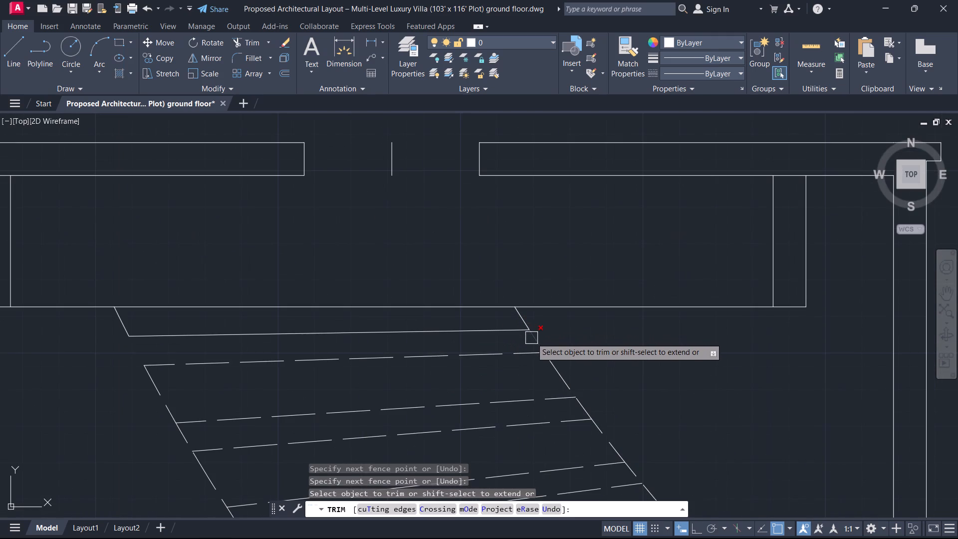
pyautogui.click(536, 338)
pyautogui.click(585, 406)
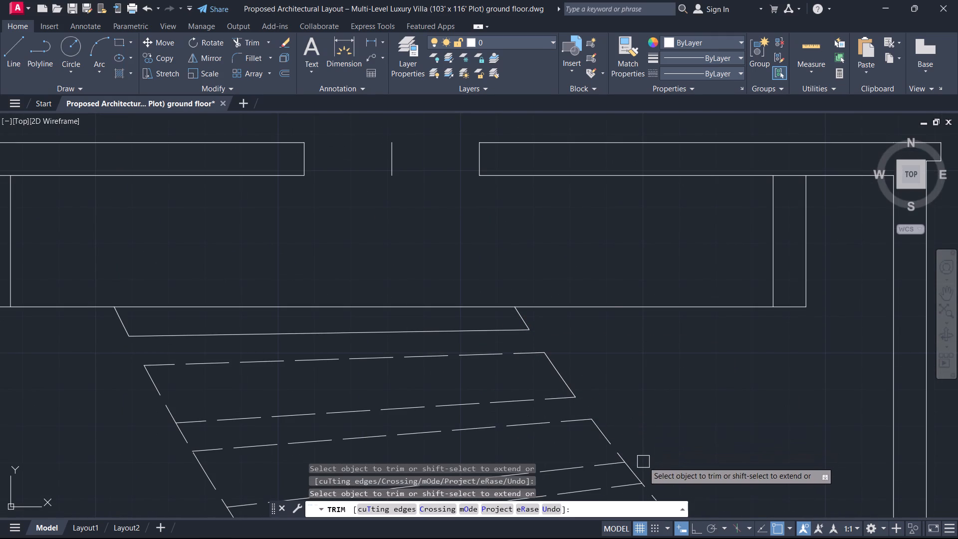
pyautogui.click(637, 471)
pyautogui.click(184, 438)
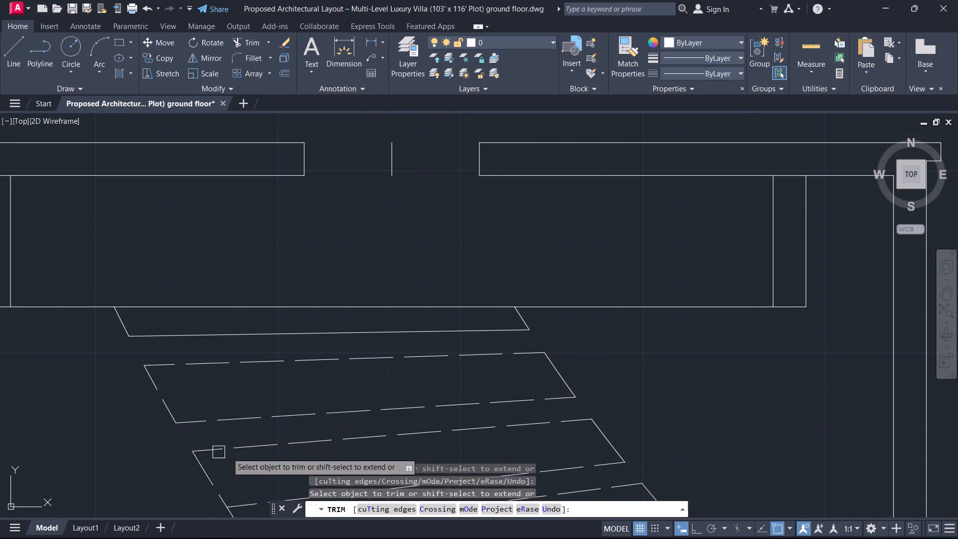
# Trim the third and fourth gaps on the path's outer edge and the fourth on its inner edge.
pyautogui.scroll(-3, 297, 434)
pyautogui.moveTo(296, 430); pyautogui.dragTo(446, 317, button='middle')
pyautogui.scroll(1, 296, 430)
pyautogui.scroll(2, 485, 350)
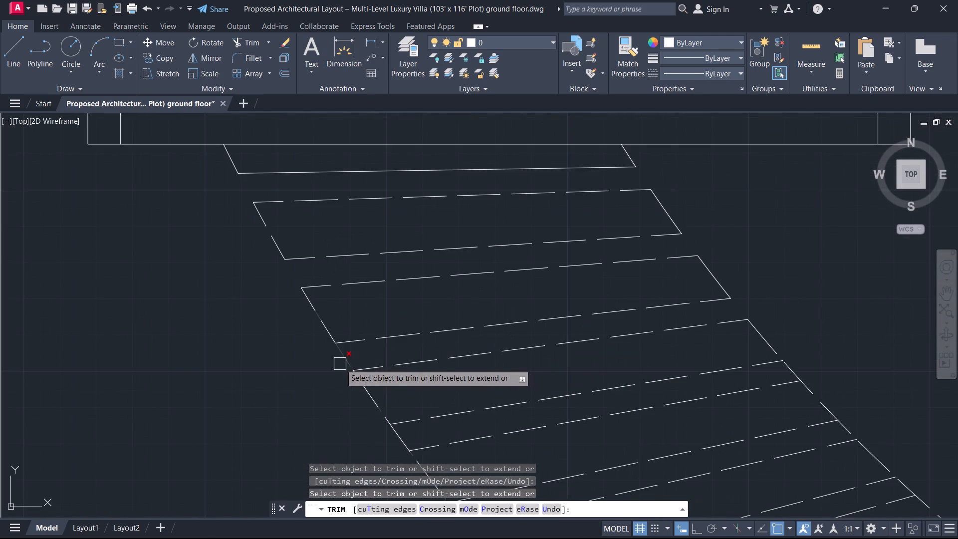
pyautogui.click(340, 364)
pyautogui.click(396, 438)
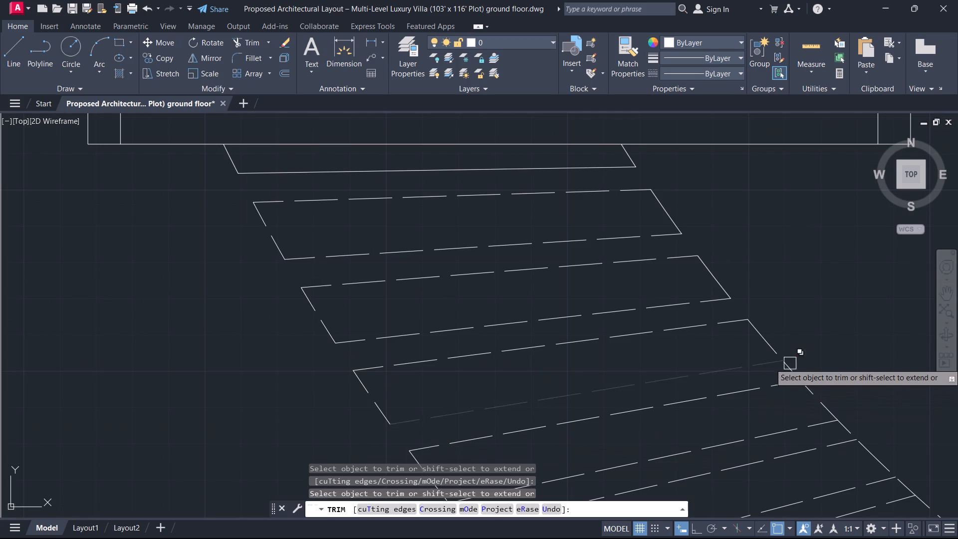
pyautogui.click(795, 364)
# Trim both path edge curves across the fifth and sixth gaps between paving pairs.
pyautogui.scroll(-3, 809, 381)
pyautogui.moveTo(808, 380); pyautogui.dragTo(781, 312, button='middle')
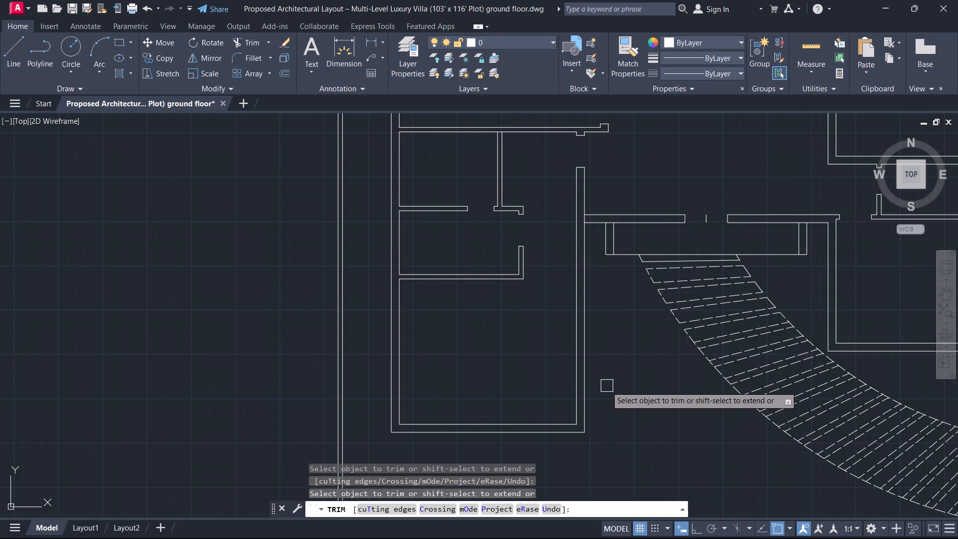
pyautogui.scroll(2, 796, 334)
pyautogui.moveTo(783, 326); pyautogui.dragTo(596, 323, button='middle')
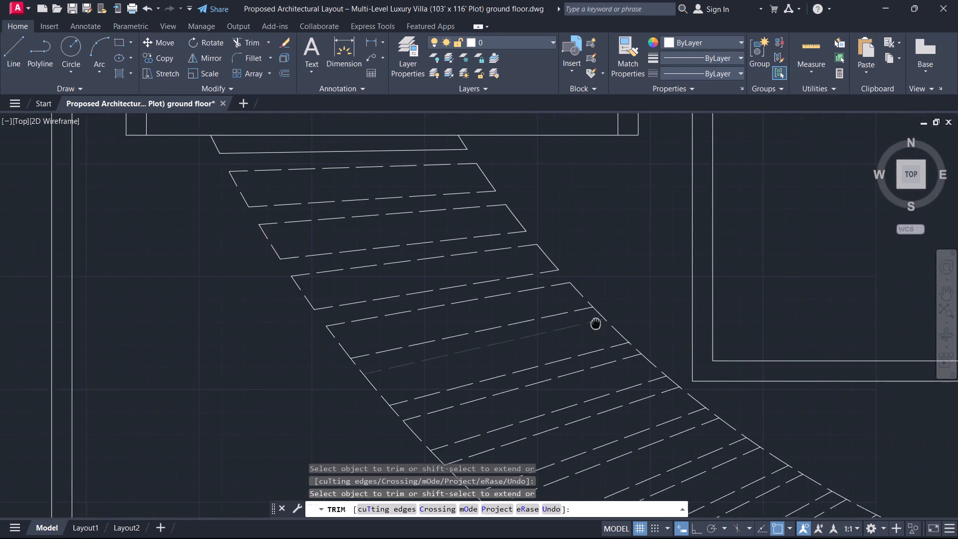
pyautogui.moveTo(596, 323); pyautogui.dragTo(574, 322, button='middle')
pyautogui.scroll(1, 573, 312)
pyautogui.click(573, 305)
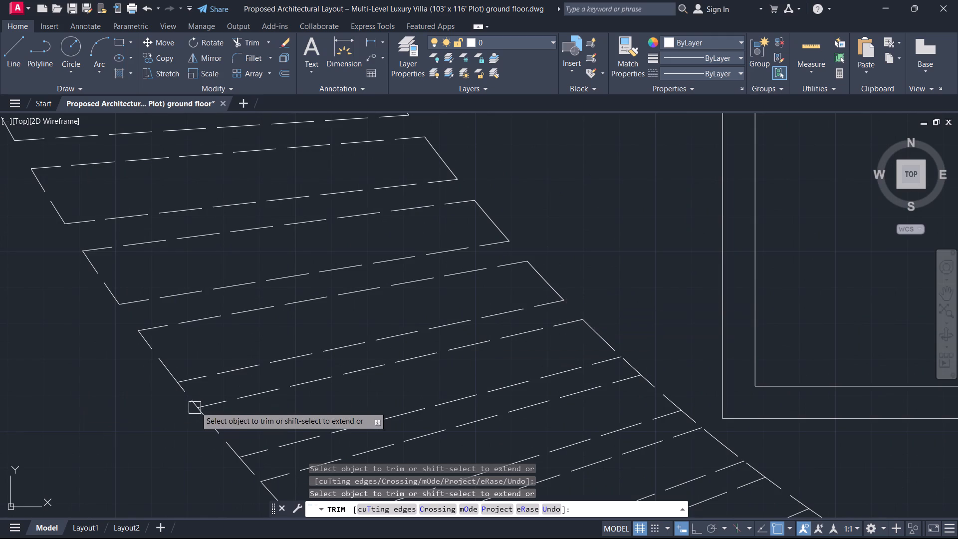
pyautogui.click(187, 393)
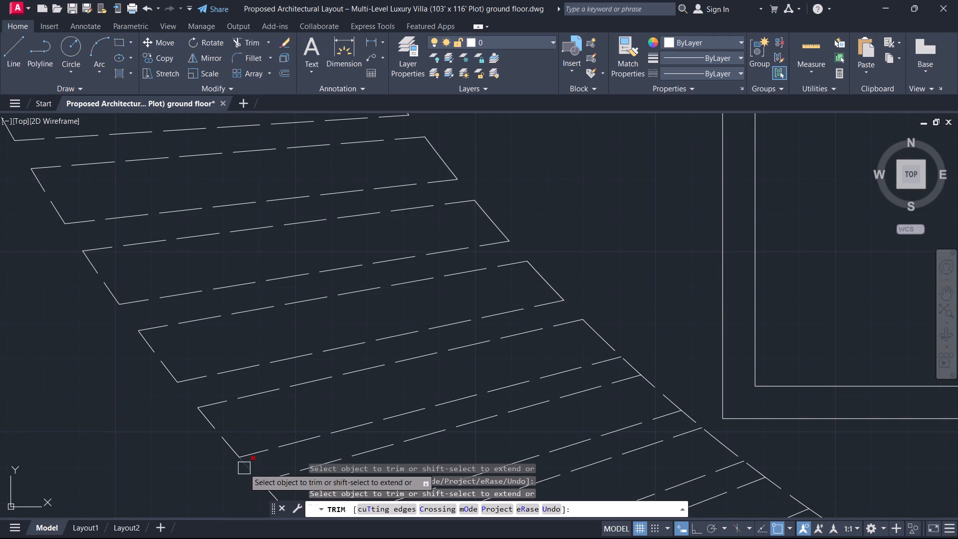
pyautogui.click(245, 468)
pyautogui.click(634, 358)
# Trim both path edge curves across the next three gaps, continuing down the curve away from the entrance step.
pyautogui.scroll(-1, 584, 456)
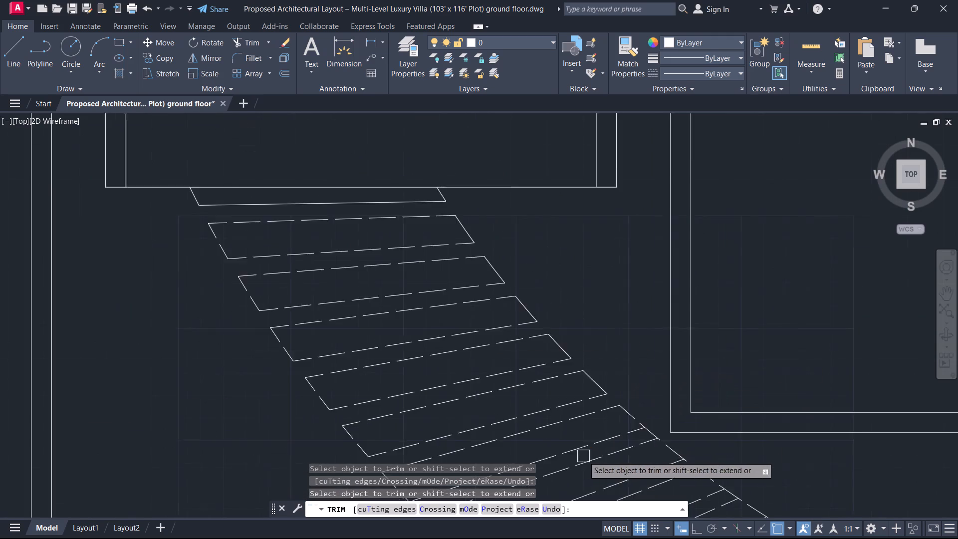
pyautogui.moveTo(573, 450); pyautogui.dragTo(530, 327, button='middle')
pyautogui.scroll(1, 389, 389)
pyautogui.click(360, 389)
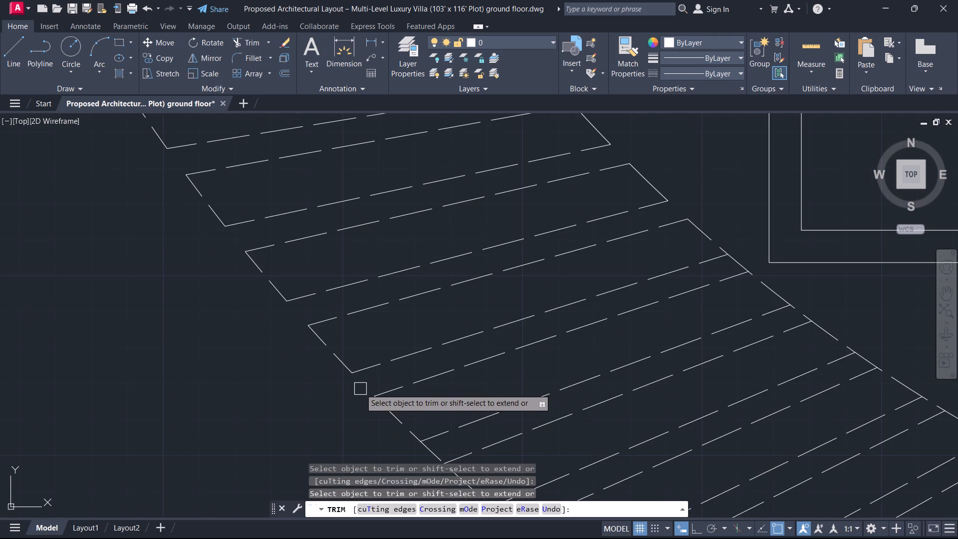
pyautogui.click(741, 257)
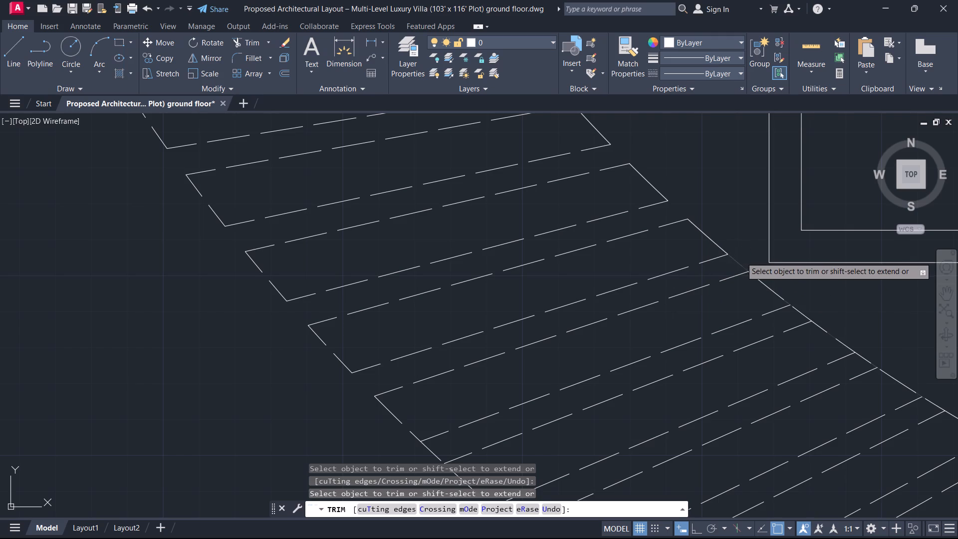
pyautogui.click(807, 308)
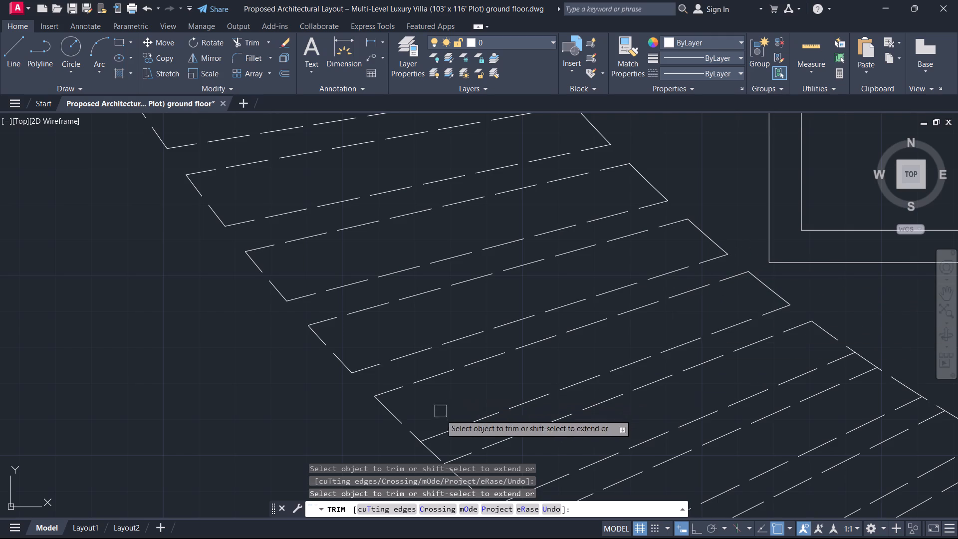
pyautogui.click(423, 453)
pyautogui.scroll(-1, 588, 366)
pyautogui.moveTo(588, 364); pyautogui.dragTo(538, 241, button='middle')
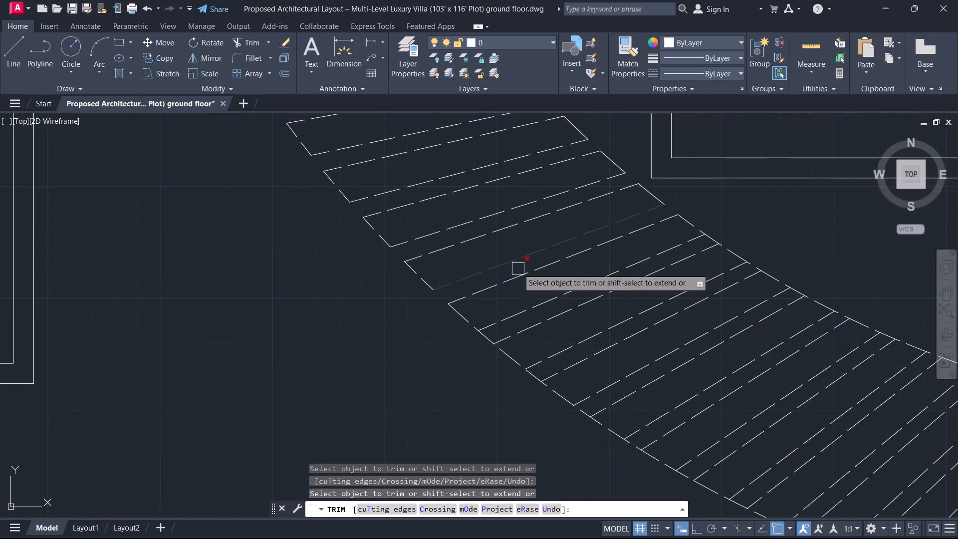
pyautogui.scroll(1, 487, 344)
pyautogui.click(480, 339)
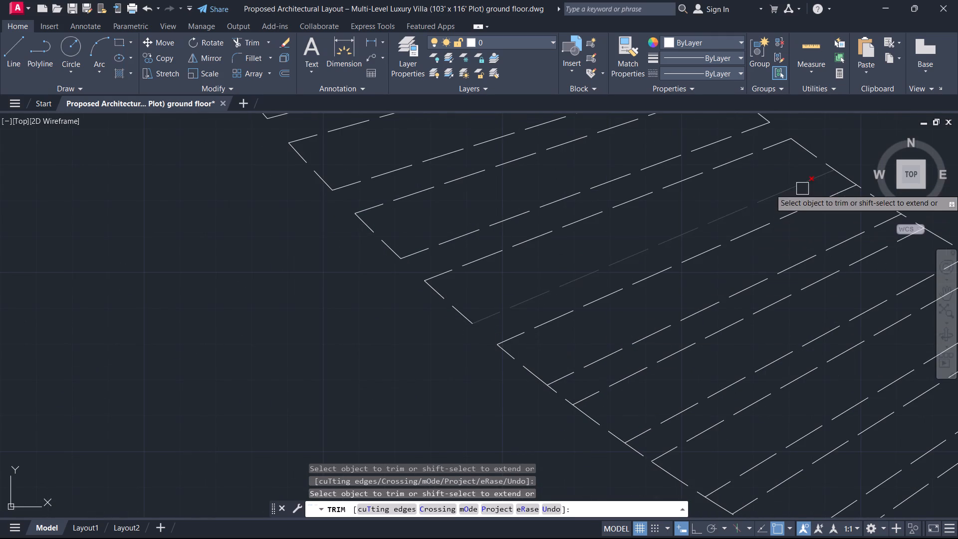
pyautogui.click(843, 174)
# Trim the path's outer edge curve across the next six gaps between paving pairs, continuing toward the porch.
pyautogui.scroll(-1, 736, 244)
pyautogui.moveTo(675, 274); pyautogui.dragTo(663, 282, button='middle')
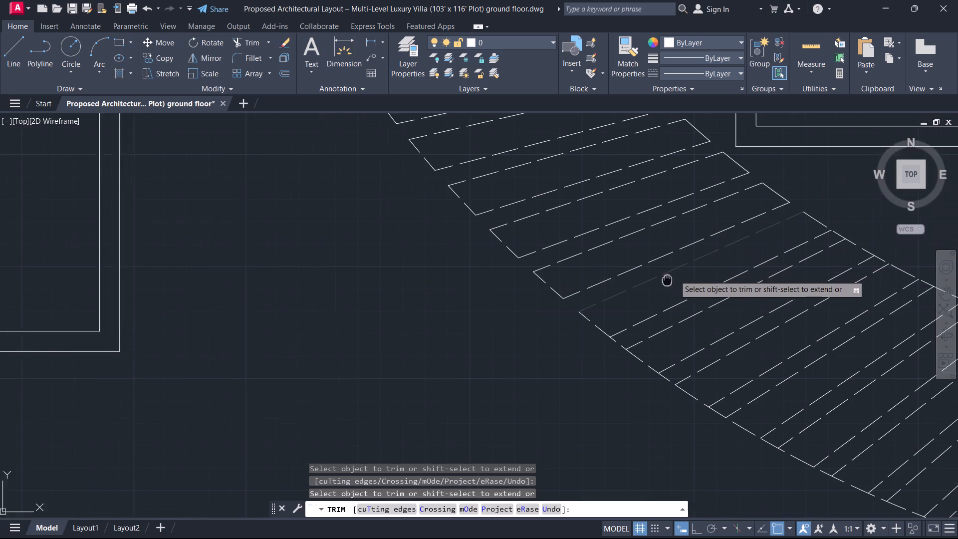
pyautogui.moveTo(663, 282); pyautogui.dragTo(543, 357, button='middle')
pyautogui.scroll(2, 497, 421)
pyautogui.click(487, 424)
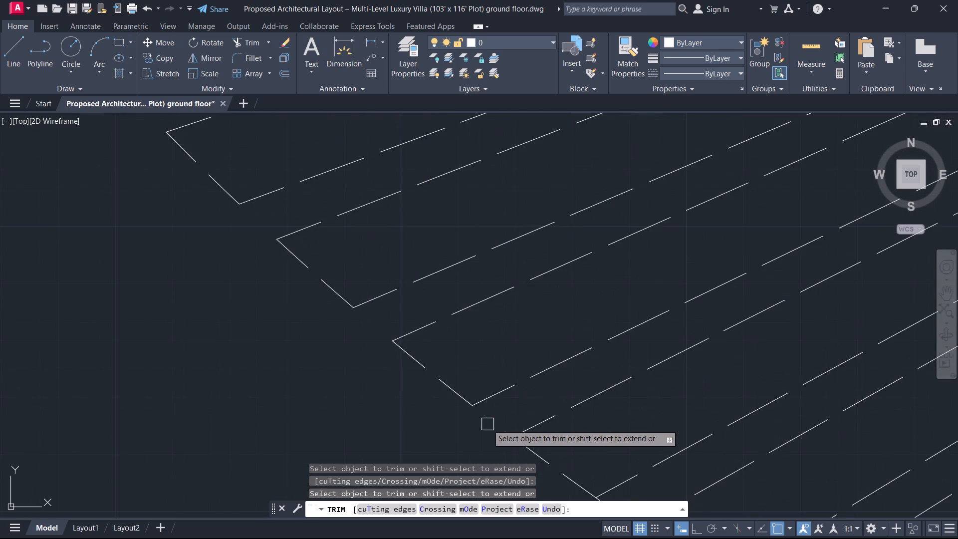
pyautogui.scroll(-3, 533, 415)
pyautogui.scroll(3, 548, 443)
pyautogui.click(576, 415)
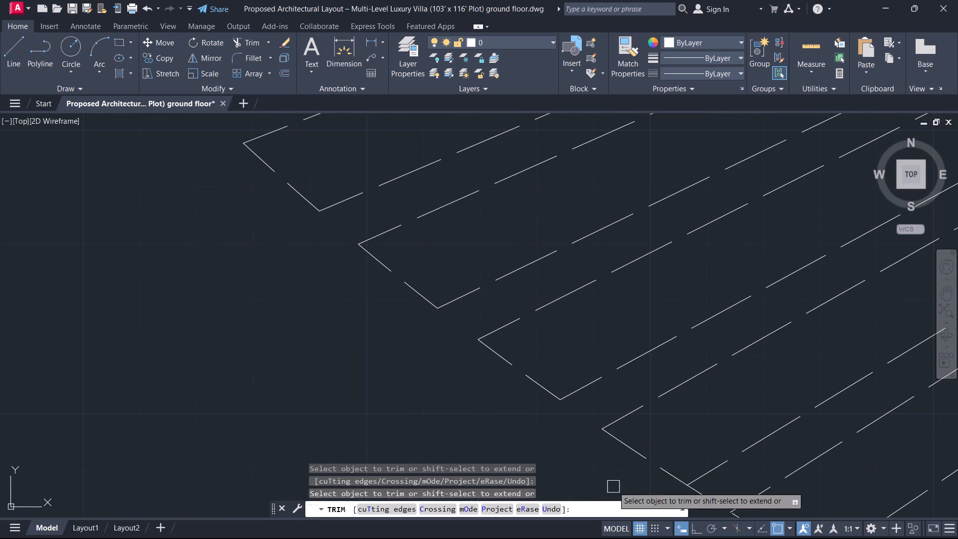
pyautogui.click(701, 496)
pyautogui.scroll(-3, 627, 482)
pyautogui.moveTo(618, 475); pyautogui.dragTo(501, 328, button='middle')
pyautogui.scroll(1, 507, 346)
pyautogui.scroll(1, 584, 370)
pyautogui.click(592, 368)
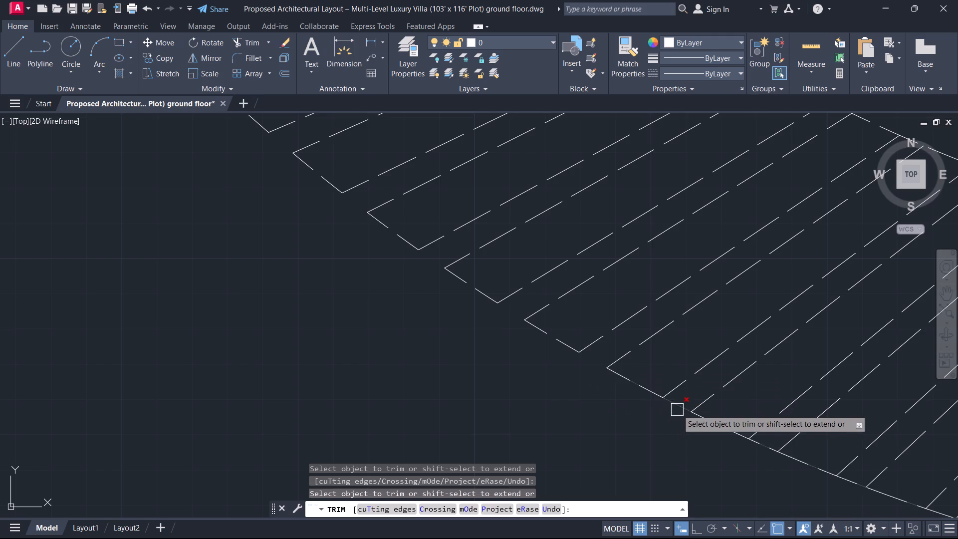
pyautogui.click(678, 409)
pyautogui.click(761, 449)
# Trim the path's inner edge curve across the next five gaps between paving pairs, continuing toward the porch.
pyautogui.moveTo(664, 306); pyautogui.dragTo(668, 307, button='middle')
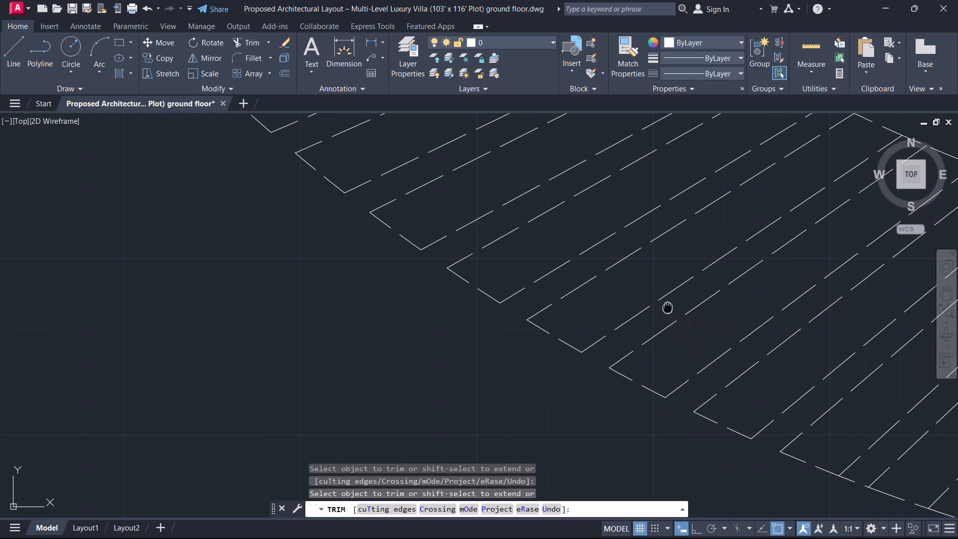
pyautogui.moveTo(668, 307); pyautogui.dragTo(420, 538, button='middle')
pyautogui.click(461, 273)
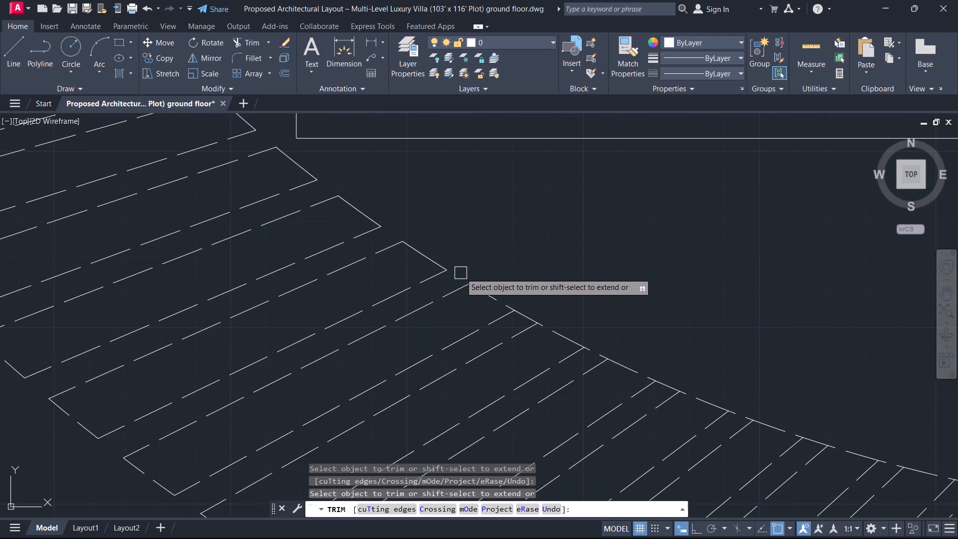
pyautogui.click(534, 314)
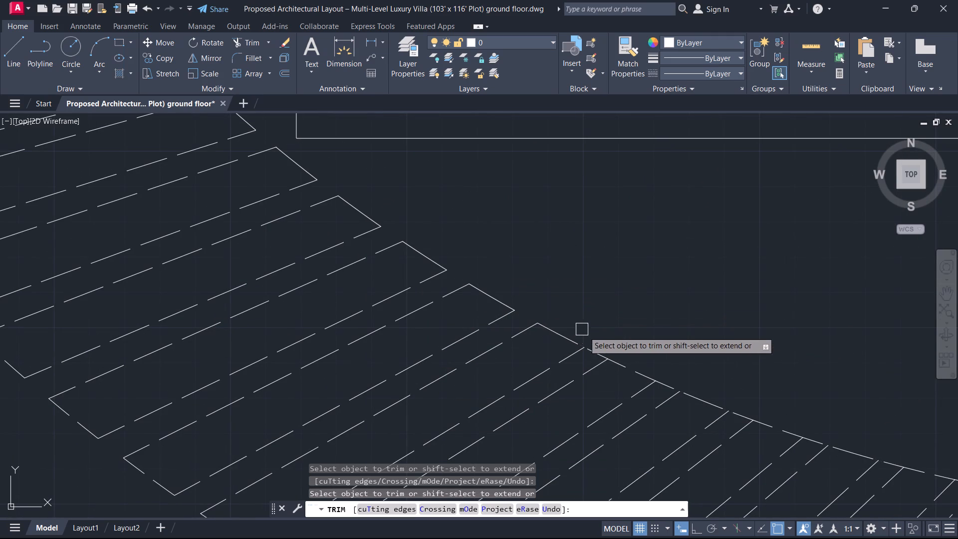
pyautogui.click(598, 347)
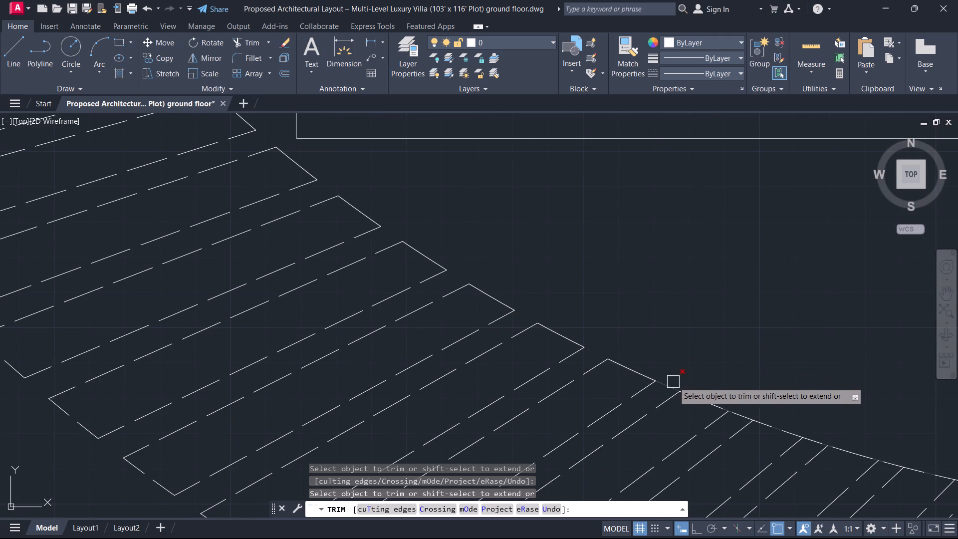
pyautogui.click(674, 382)
pyautogui.click(746, 409)
# Trim four more gaps on the path's inner edge curve, approaching the lowest part of the bend.
pyautogui.moveTo(661, 310); pyautogui.dragTo(656, 306, button='middle')
pyautogui.scroll(-1, 656, 306)
pyautogui.moveTo(656, 306); pyautogui.dragTo(457, 246, button='middle')
pyautogui.click(559, 322)
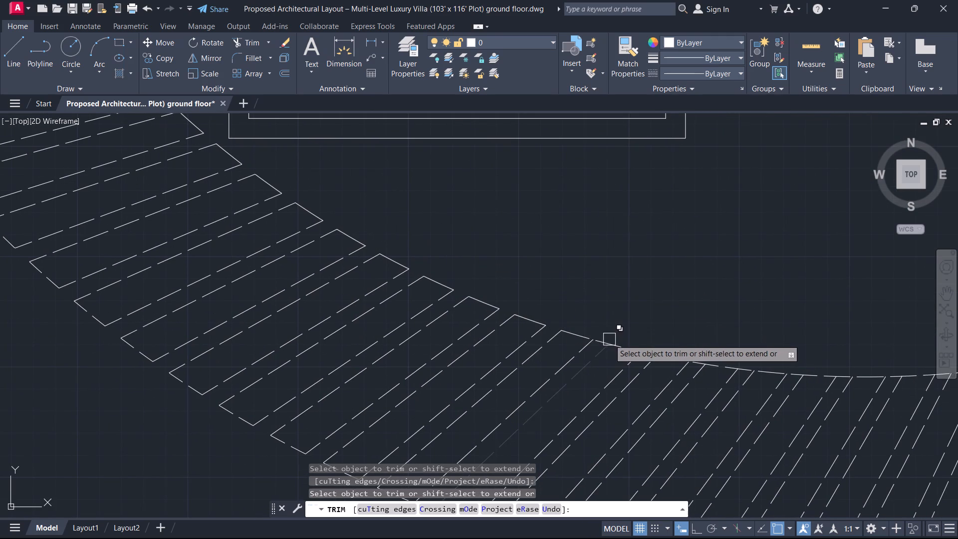
pyautogui.click(606, 335)
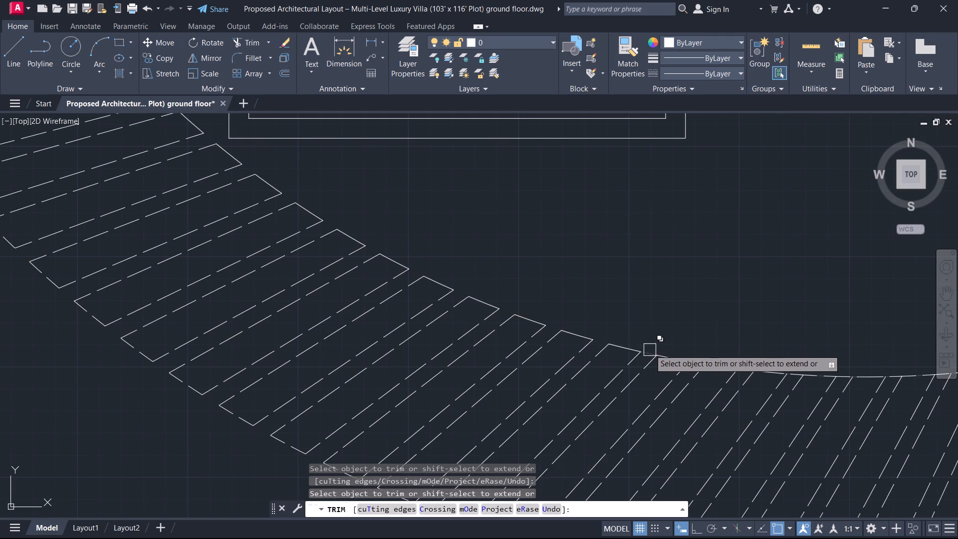
pyautogui.click(651, 347)
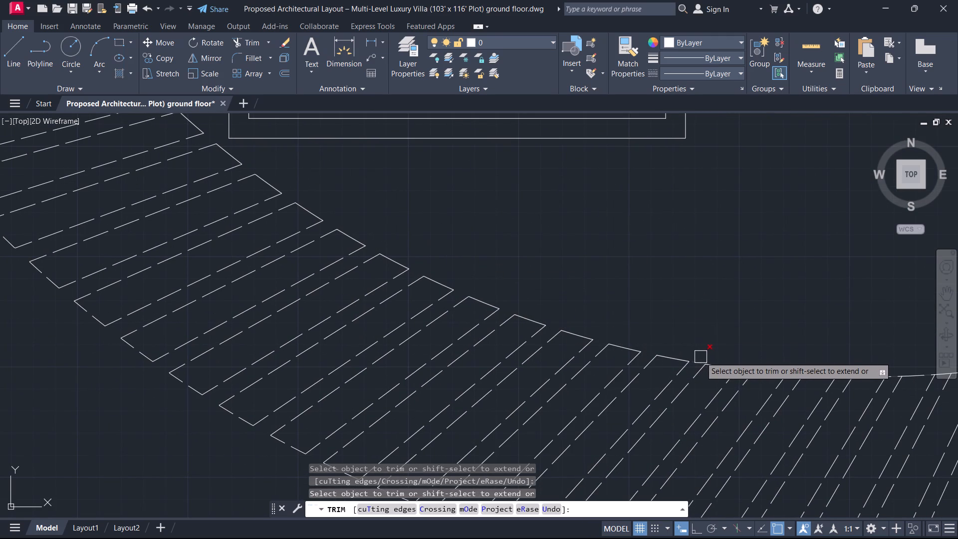
pyautogui.click(701, 357)
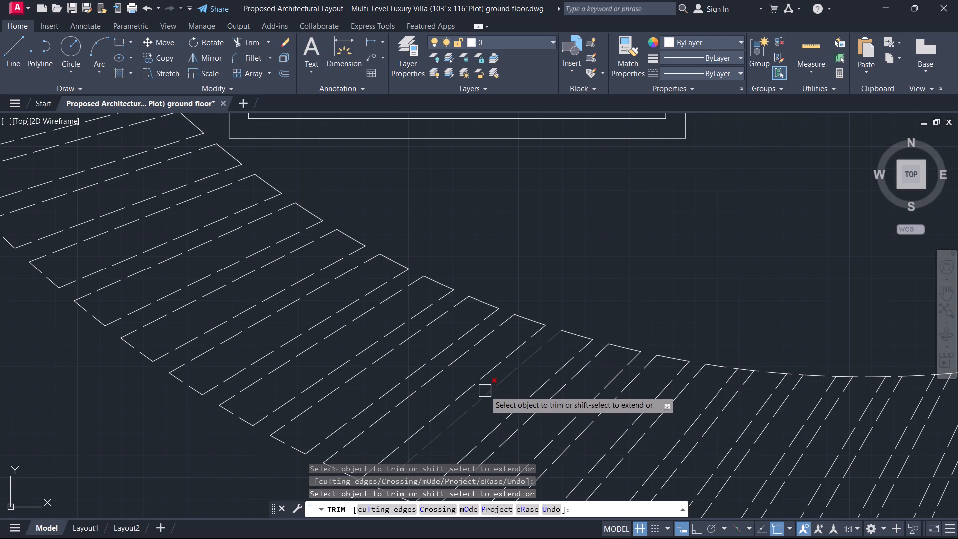
# Trim the path's outer edge curve across the next five gaps between paving pairs, toward the bottom of the bend.
pyautogui.scroll(-1, 485, 382)
pyautogui.moveTo(488, 379); pyautogui.dragTo(479, 218, button='middle')
pyautogui.scroll(2, 458, 316)
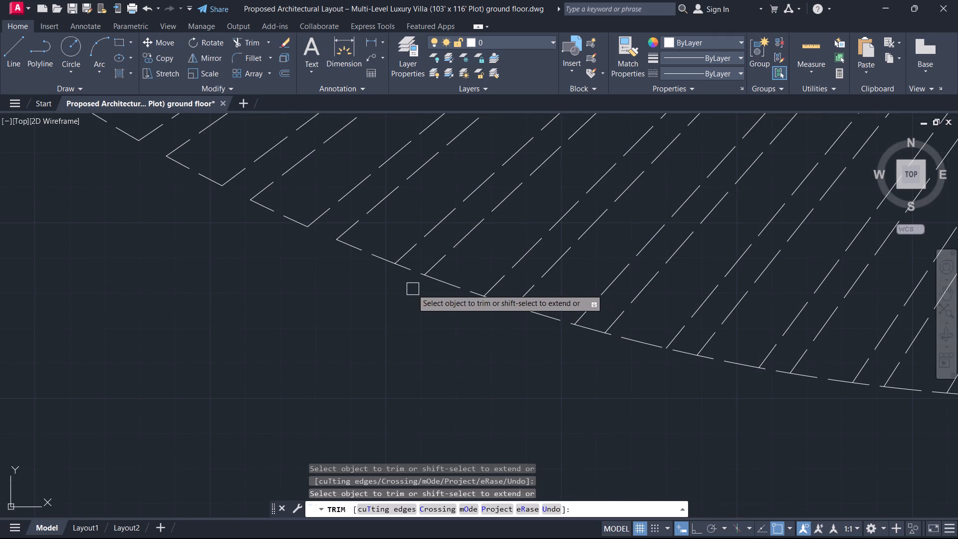
pyautogui.click(407, 276)
pyautogui.click(496, 306)
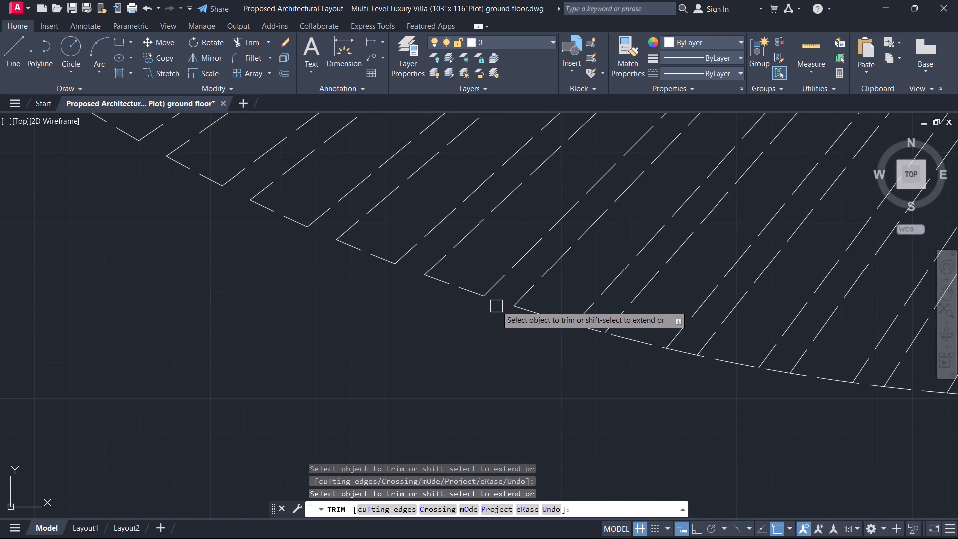
pyautogui.click(592, 330)
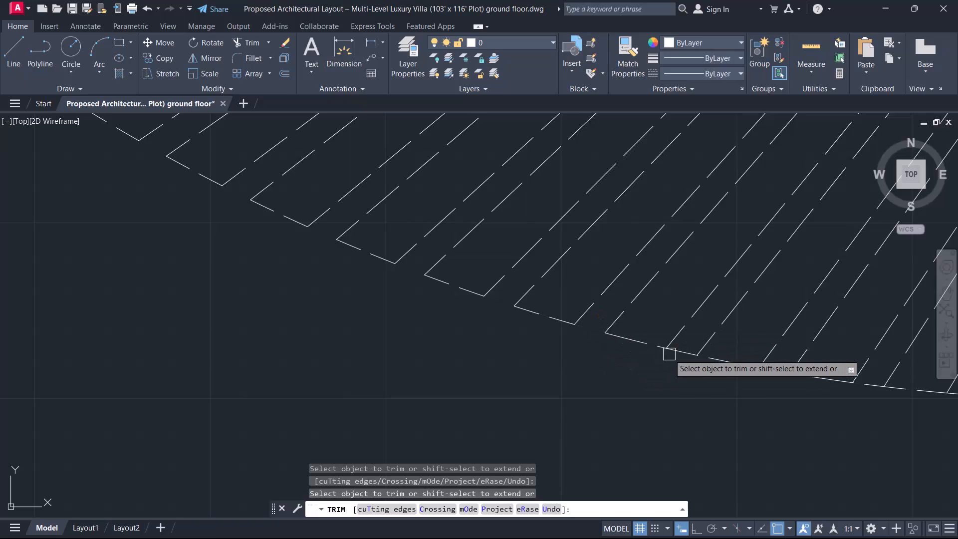
pyautogui.click(678, 352)
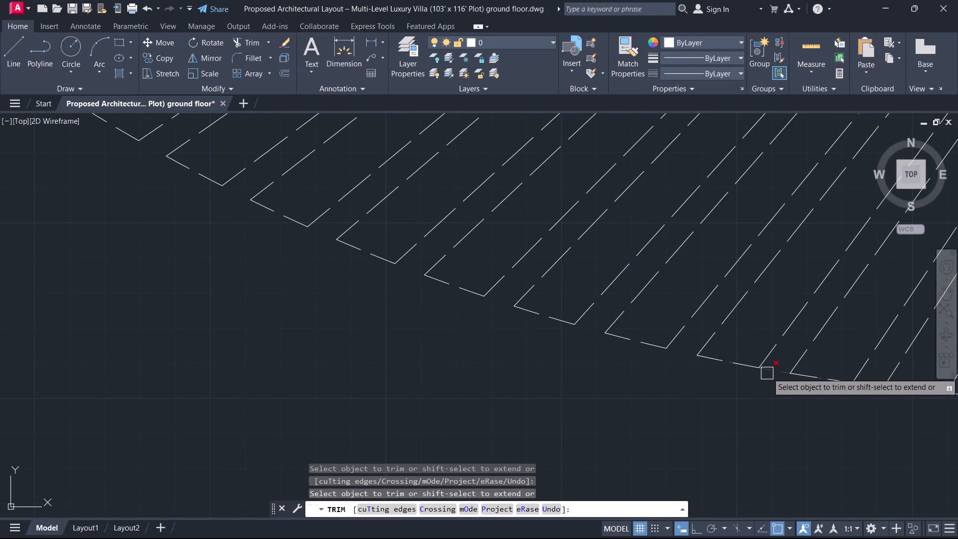
pyautogui.click(768, 372)
# Trim the path's inner edge curve across the next three gaps between paving pairs, near the bottom of the bend.
pyautogui.scroll(-3, 661, 398)
pyautogui.moveTo(658, 397); pyautogui.dragTo(430, 404, button='middle')
pyautogui.scroll(1, 647, 386)
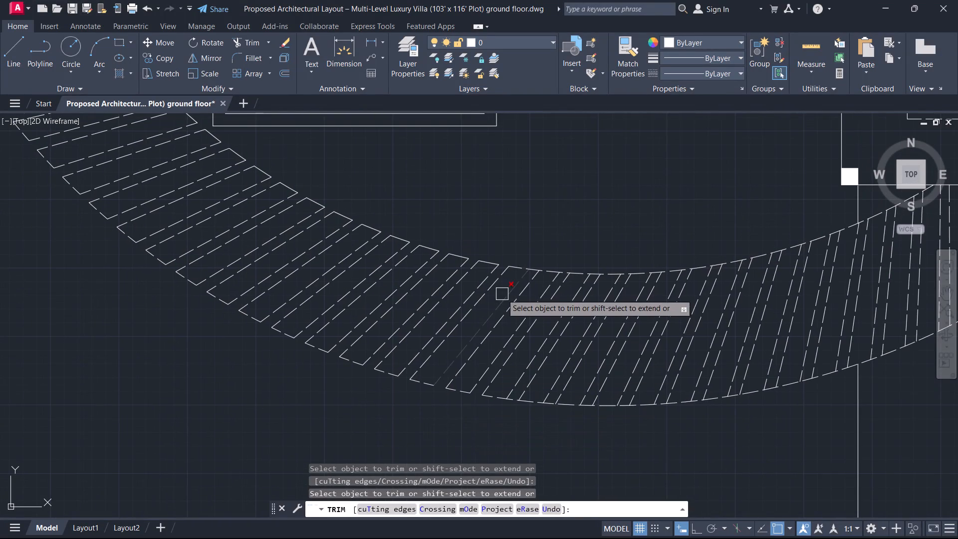
pyautogui.scroll(2, 530, 267)
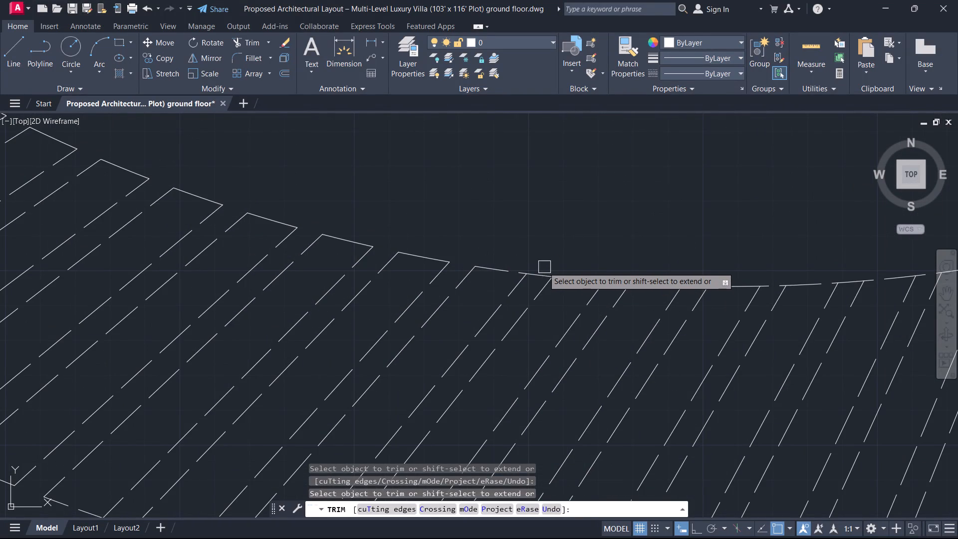
pyautogui.click(544, 271)
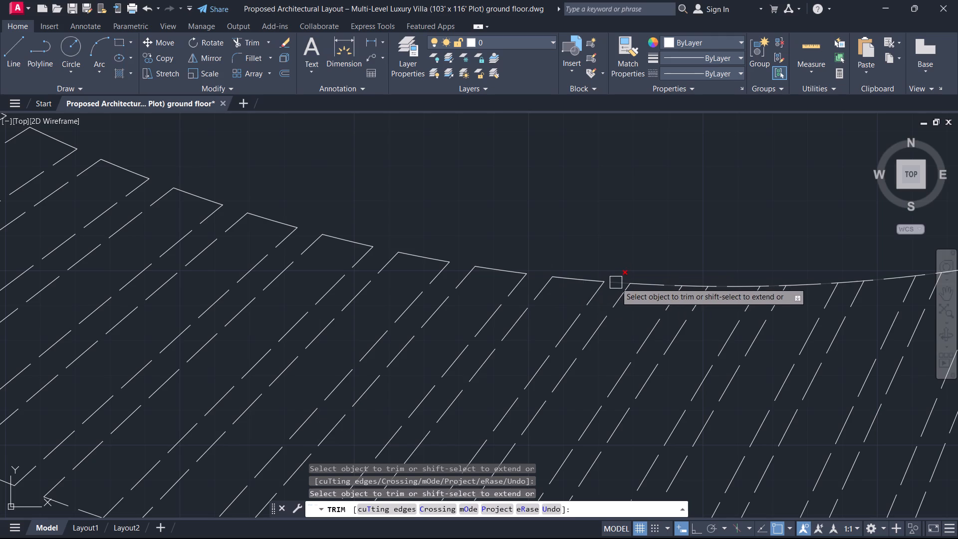
pyautogui.click(620, 280)
pyautogui.click(698, 281)
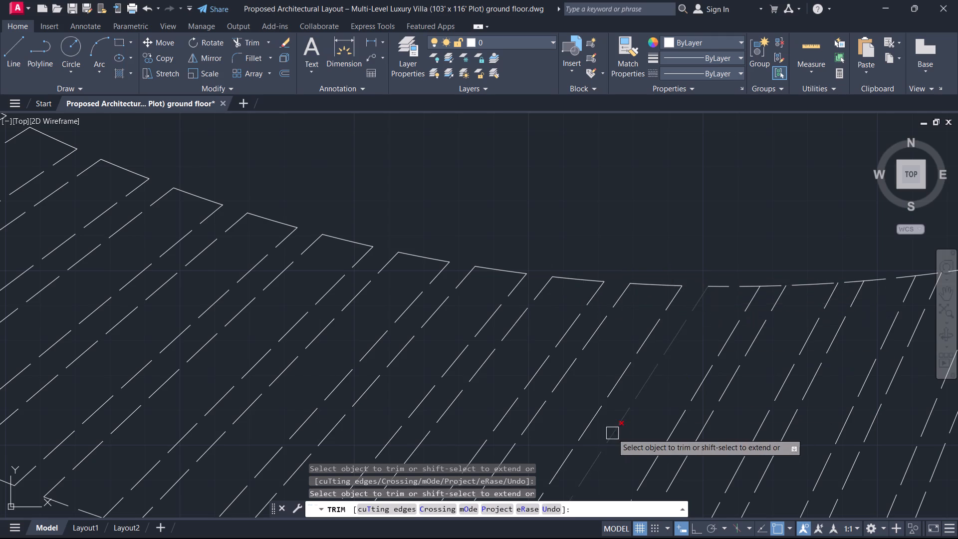
# Trim the path's outer edge curve across the next two gaps approaching the lowest point of the bend.
pyautogui.scroll(-2, 608, 432)
pyautogui.moveTo(599, 421); pyautogui.dragTo(618, 272, button='middle')
pyautogui.scroll(2, 576, 352)
pyautogui.press('Escape')
pyautogui.press('space')
pyautogui.click(572, 346)
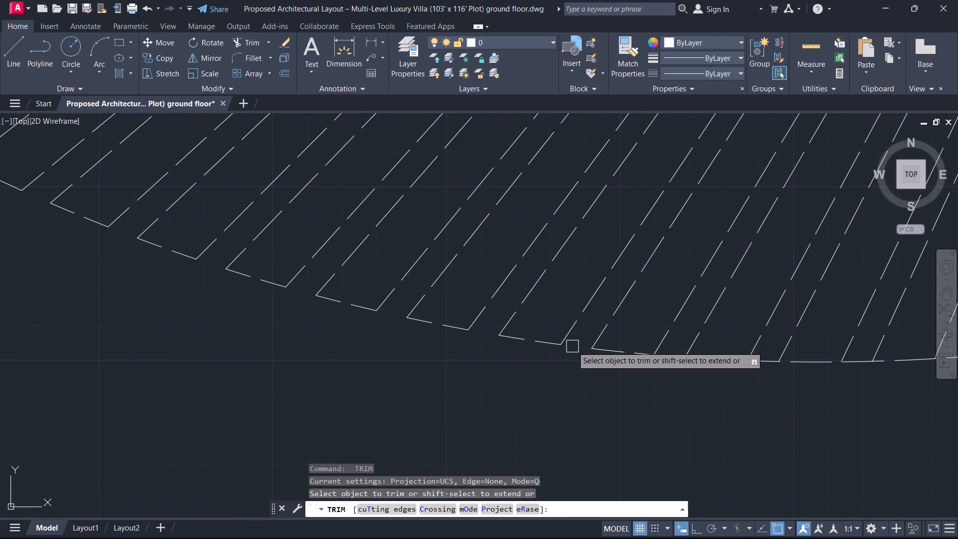
pyautogui.click(664, 358)
pyautogui.press('Escape')
# Trim two more gaps on the path's outer edge curve around the lowest point of the bend.
pyautogui.scroll(-1, 638, 383)
pyautogui.moveTo(631, 382); pyautogui.dragTo(370, 400, button='middle')
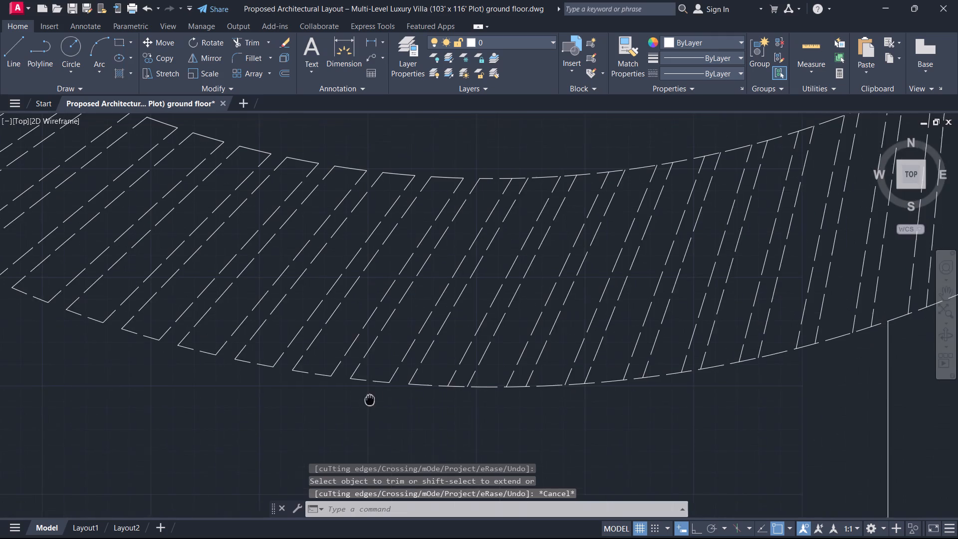
pyautogui.moveTo(370, 400); pyautogui.dragTo(369, 400, button='middle')
pyautogui.press('space')
pyautogui.scroll(2, 454, 387)
pyautogui.click(457, 394)
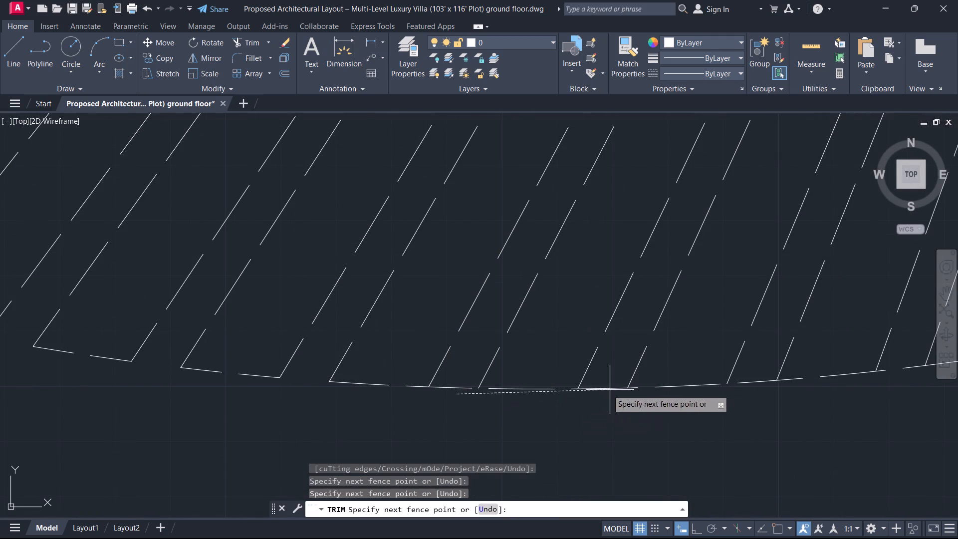
pyautogui.click(462, 358)
pyautogui.click(605, 393)
pyautogui.press('Escape')
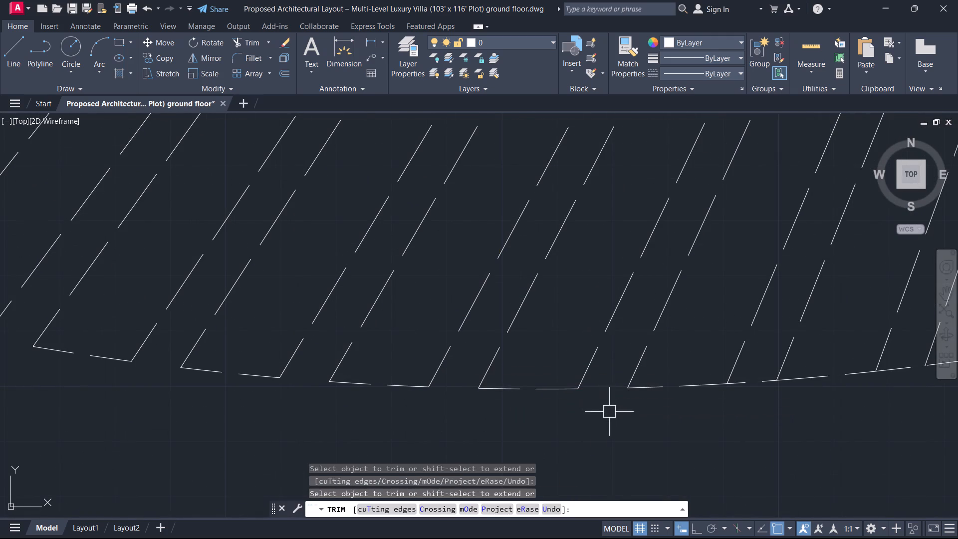
# Trim the path's inner edge curve across the next three gaps where it starts rising toward the porch.
pyautogui.scroll(-3, 614, 422)
pyautogui.moveTo(614, 421); pyautogui.dragTo(541, 501, button='middle')
pyautogui.scroll(3, 543, 393)
pyautogui.press('space')
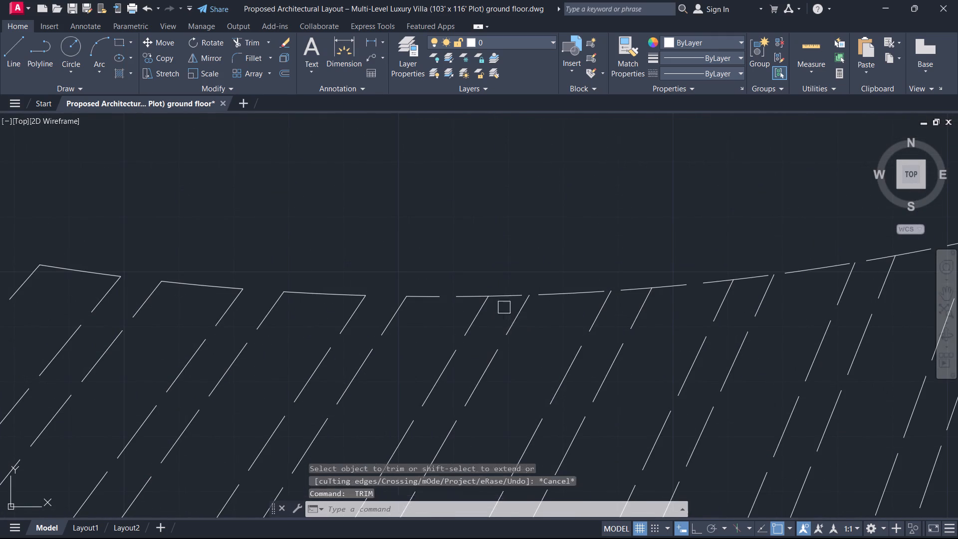
pyautogui.click(505, 290)
pyautogui.click(626, 285)
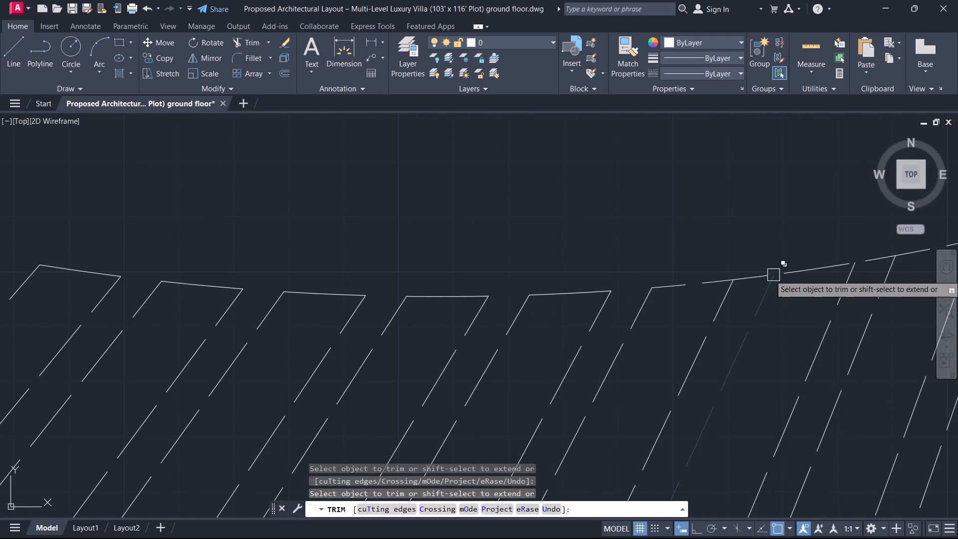
pyautogui.click(750, 275)
# Trim the path's outer edge curve across the next three gaps where it starts rising toward the porch.
pyautogui.scroll(-3, 627, 385)
pyautogui.moveTo(608, 380); pyautogui.dragTo(497, 224, button='middle')
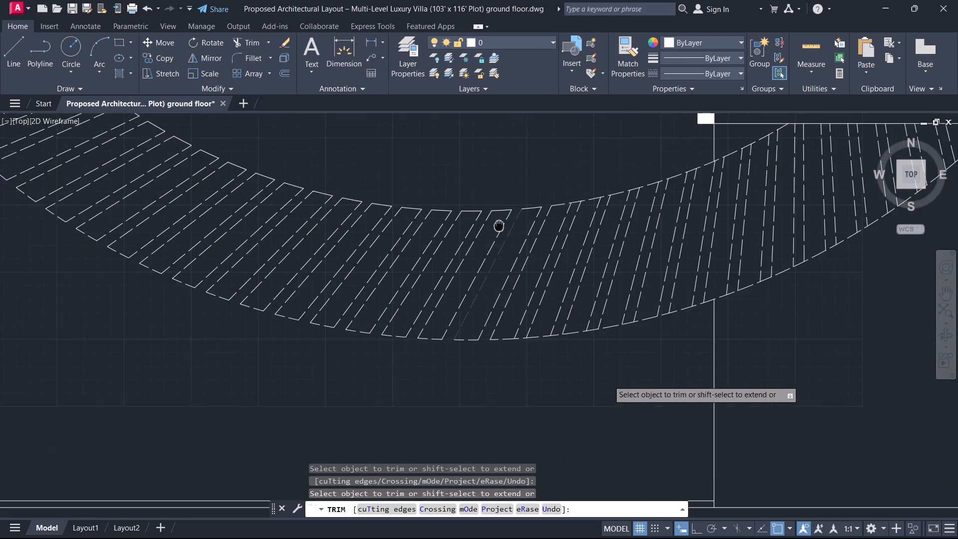
pyautogui.moveTo(497, 224); pyautogui.dragTo(495, 222, button='middle')
pyautogui.scroll(3, 489, 340)
pyautogui.click(569, 317)
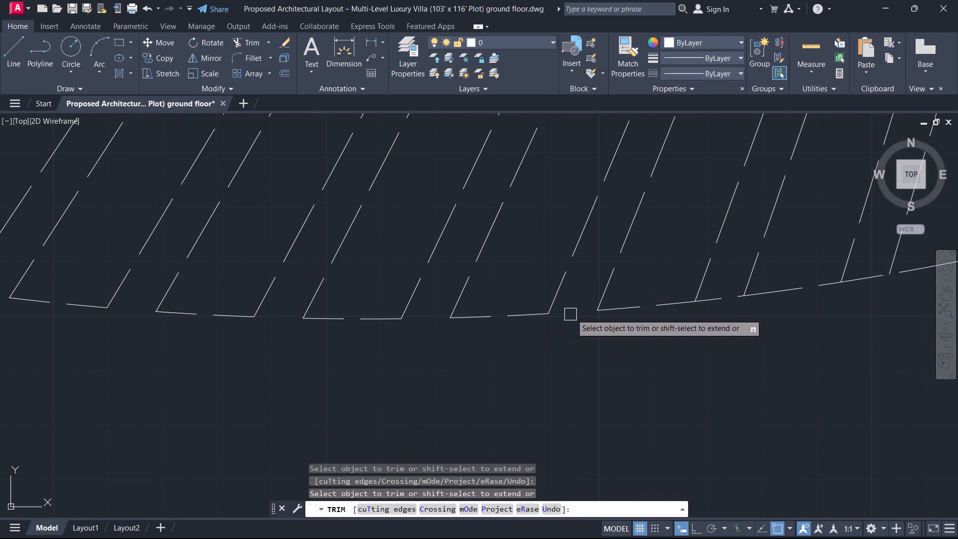
pyautogui.scroll(-1, 575, 326)
pyautogui.scroll(-1, 515, 396)
pyautogui.moveTo(510, 394); pyautogui.dragTo(280, 453, button='middle')
pyautogui.scroll(1, 340, 419)
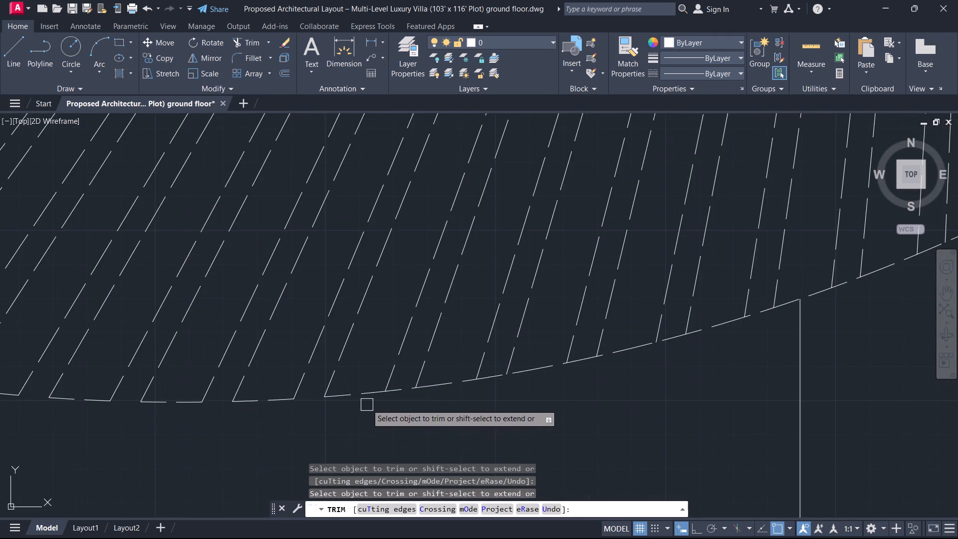
pyautogui.scroll(1, 382, 396)
pyautogui.click(418, 385)
pyautogui.click(549, 365)
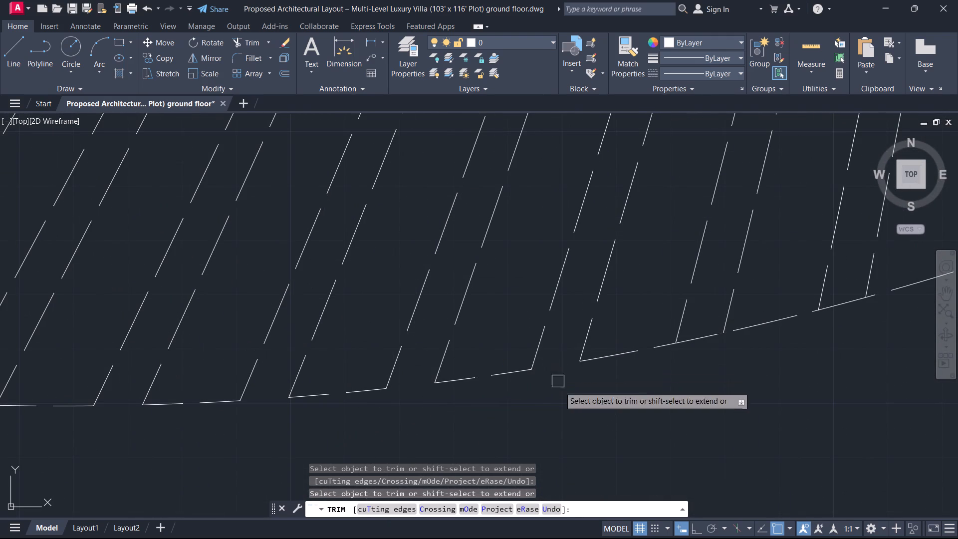
# Trim one more gap between paving pairs on the path's outer edge, before the vertical line meeting the curve.
pyautogui.scroll(-2, 542, 402)
pyautogui.moveTo(524, 400); pyautogui.dragTo(413, 446, button='middle')
pyautogui.moveTo(389, 461); pyautogui.dragTo(365, 477, button='middle')
pyautogui.scroll(2, 445, 448)
pyautogui.click(471, 433)
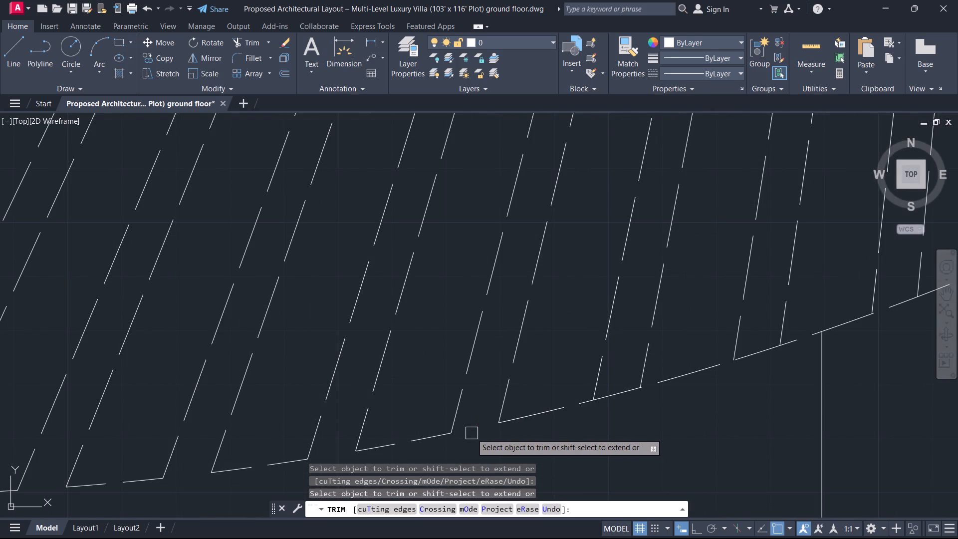
# Trim the path's inner edge curve across the next five gaps, up to the paving pair before the vertical line below the porch corner.
pyautogui.scroll(-2, 408, 353)
pyautogui.moveTo(408, 353); pyautogui.dragTo(393, 513, button='middle')
pyautogui.scroll(2, 420, 345)
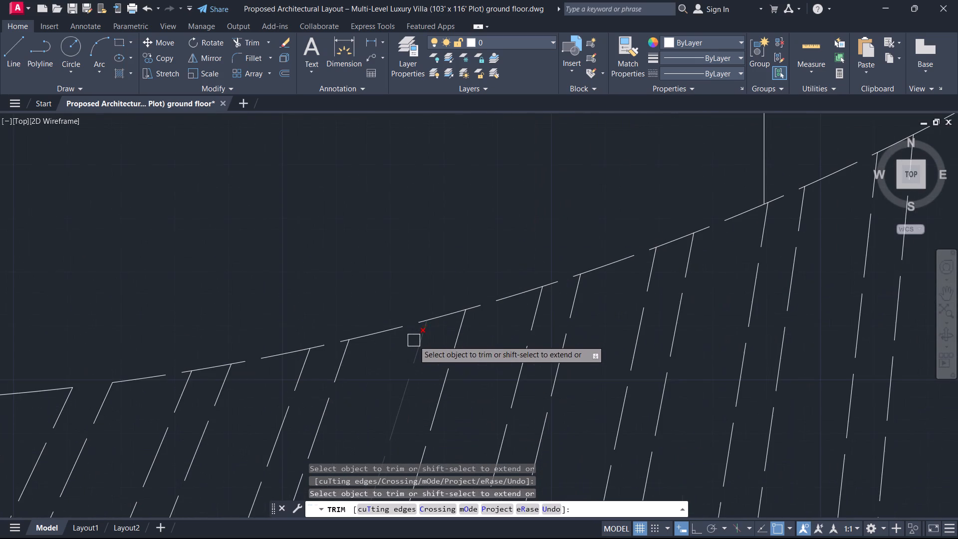
pyautogui.click(447, 315)
pyautogui.click(333, 338)
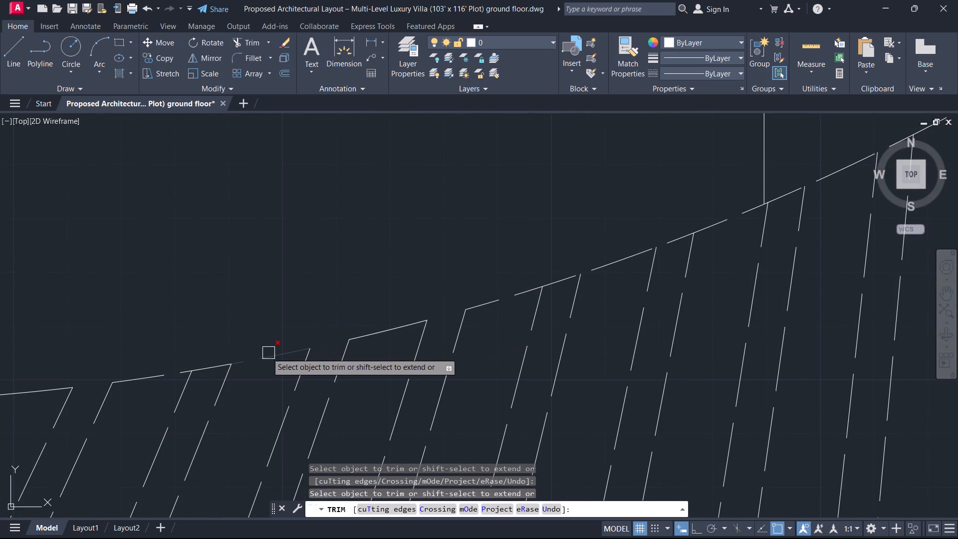
pyautogui.click(209, 361)
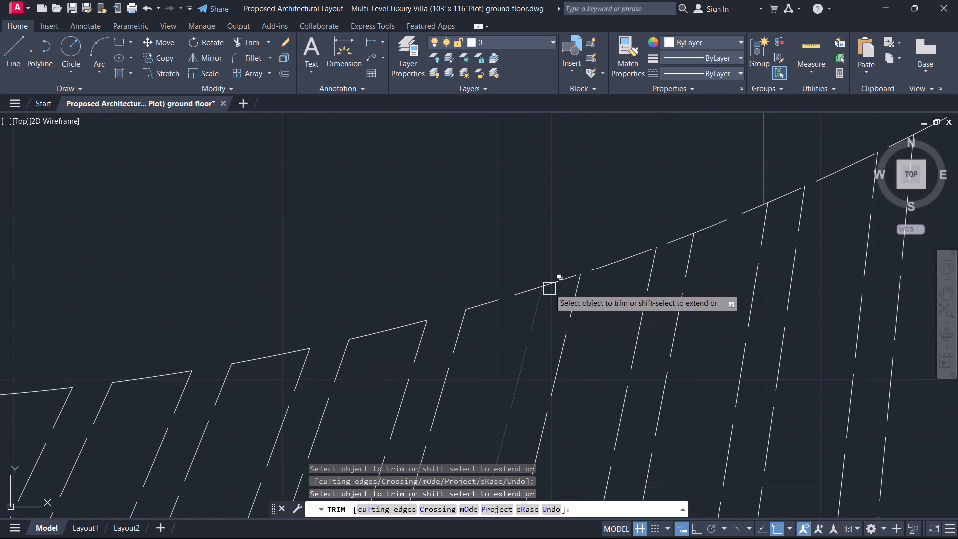
pyautogui.click(553, 283)
pyautogui.click(678, 240)
pyautogui.scroll(-3, 535, 393)
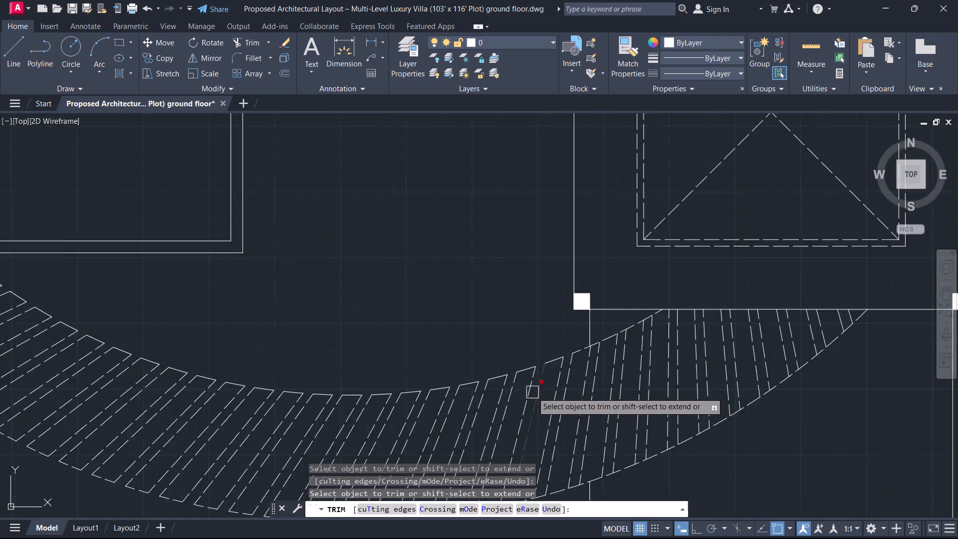
# Trim the path's outer edge curve across the next five gaps between paving pairs, on both sides of the driveway's vertical line.
pyautogui.scroll(-3, 532, 392)
pyautogui.middleClick(542, 419)
pyautogui.scroll(3, 542, 419)
pyautogui.scroll(1, 501, 451)
pyautogui.scroll(2, 525, 405)
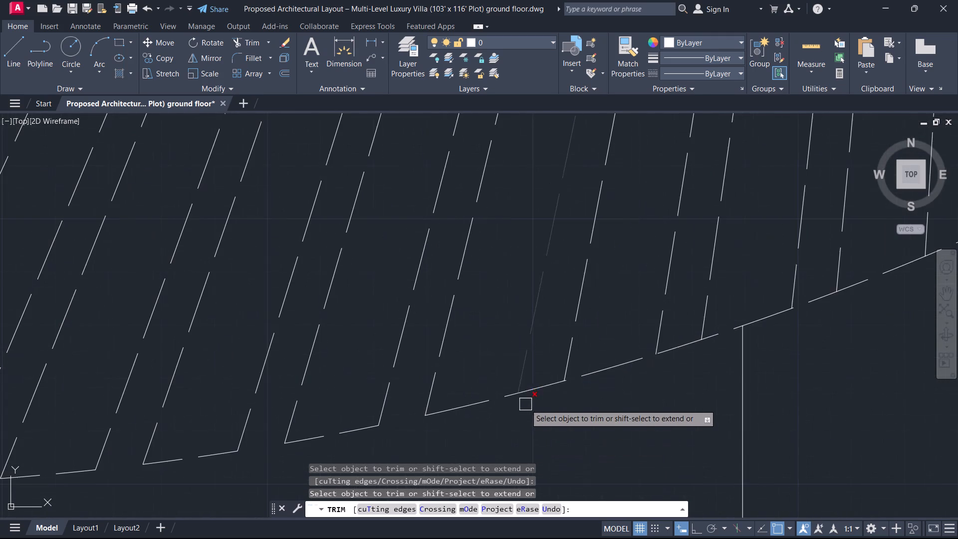
pyautogui.click(535, 386)
pyautogui.click(678, 343)
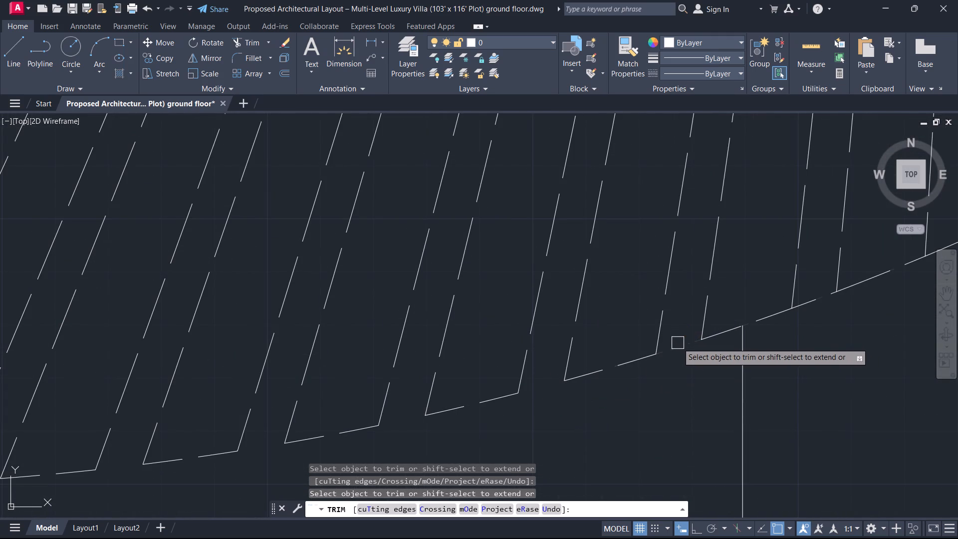
pyautogui.scroll(-2, 630, 378)
pyautogui.moveTo(627, 381); pyautogui.dragTo(469, 459, button='middle')
pyautogui.scroll(2, 544, 431)
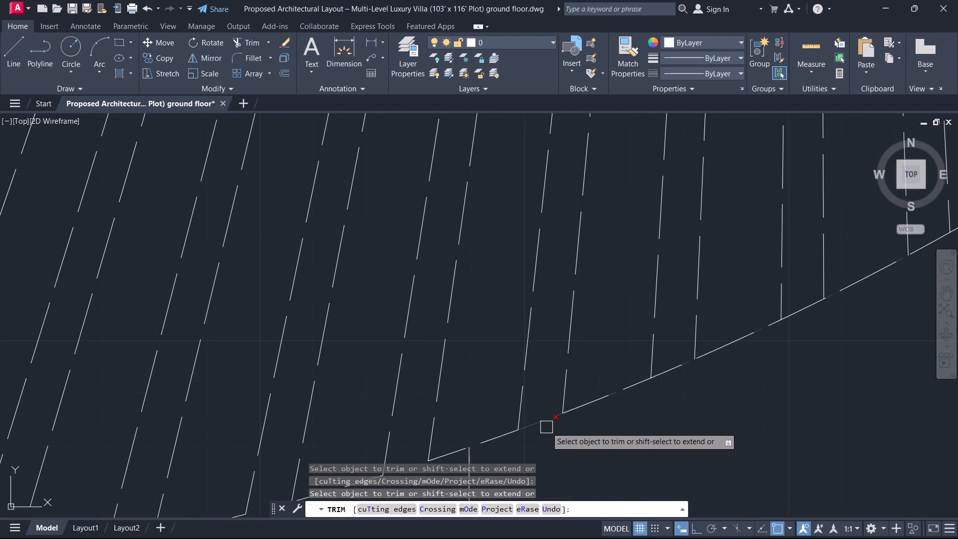
pyautogui.click(547, 427)
pyautogui.click(674, 362)
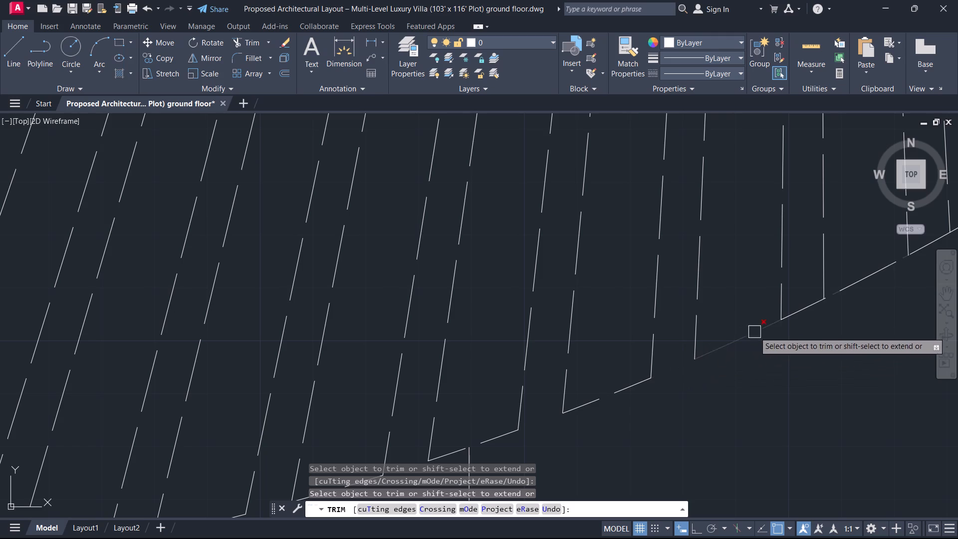
pyautogui.click(809, 308)
# Trim the path's inner edge curve across the last three gaps, from the driveway's vertical line up to the porch's bottom edge.
pyautogui.scroll(-4, 681, 339)
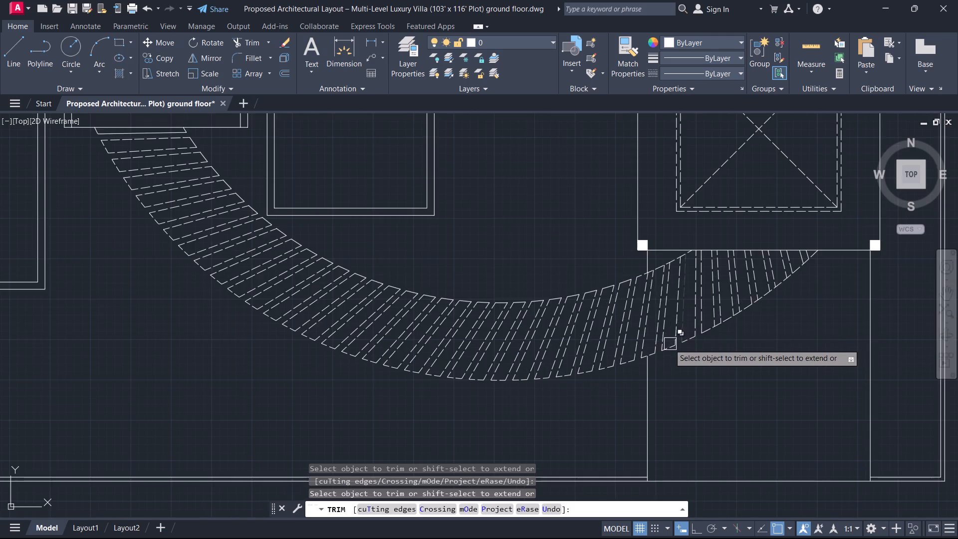
pyautogui.scroll(3, 658, 273)
pyautogui.scroll(2, 615, 296)
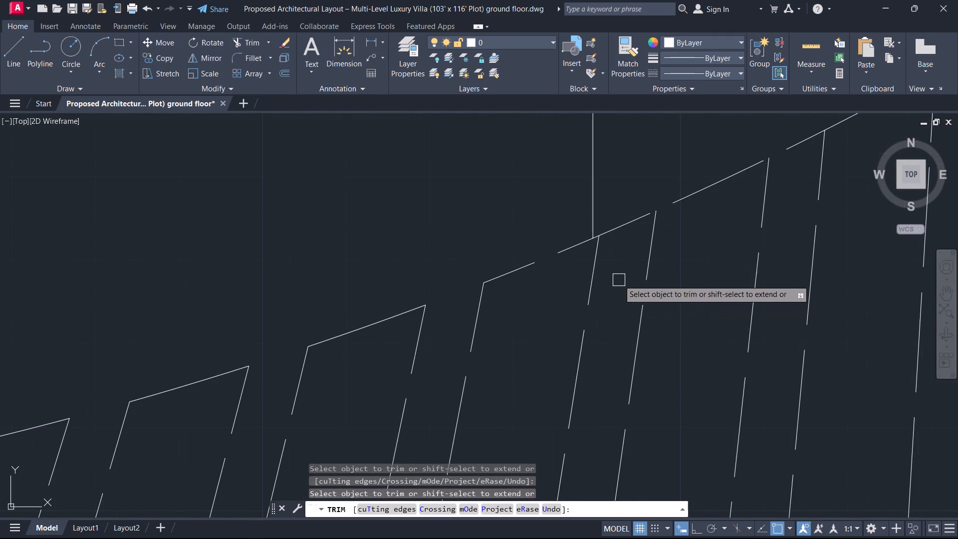
pyautogui.click(618, 225)
pyautogui.click(778, 146)
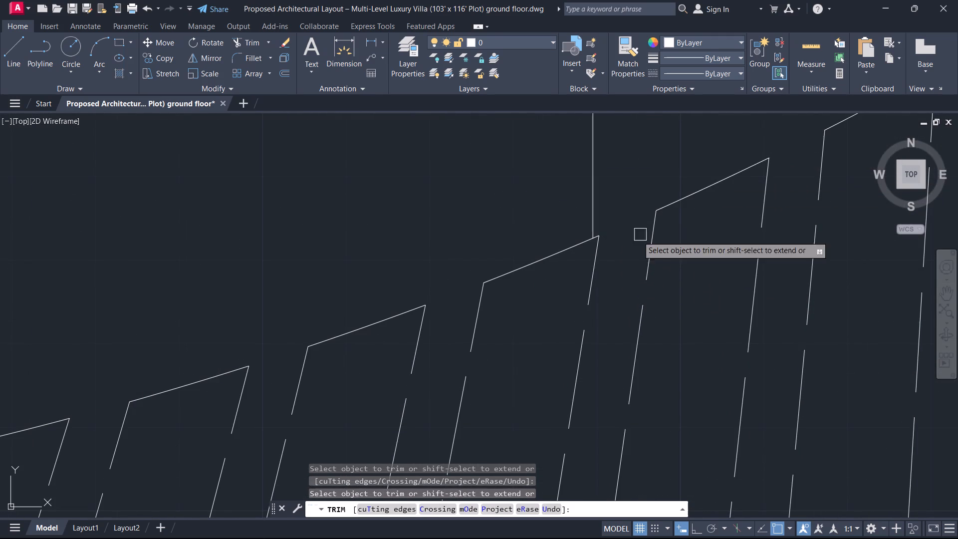
pyautogui.scroll(1, 628, 241)
pyautogui.scroll(-3, 625, 243)
pyautogui.moveTo(619, 247); pyautogui.dragTo(405, 375, button='middle')
pyautogui.scroll(1, 544, 306)
pyautogui.click(528, 304)
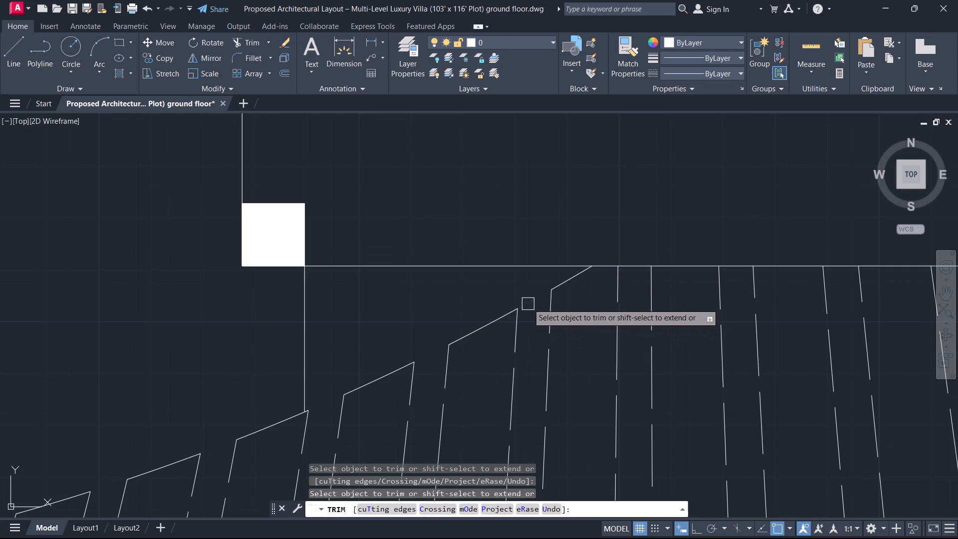
# Trim the path's outer edge curve across the remaining six gaps up to the porch's bottom edge and finish trimming.
pyautogui.scroll(-2, 562, 324)
pyautogui.moveTo(614, 446); pyautogui.dragTo(591, 302, button='middle')
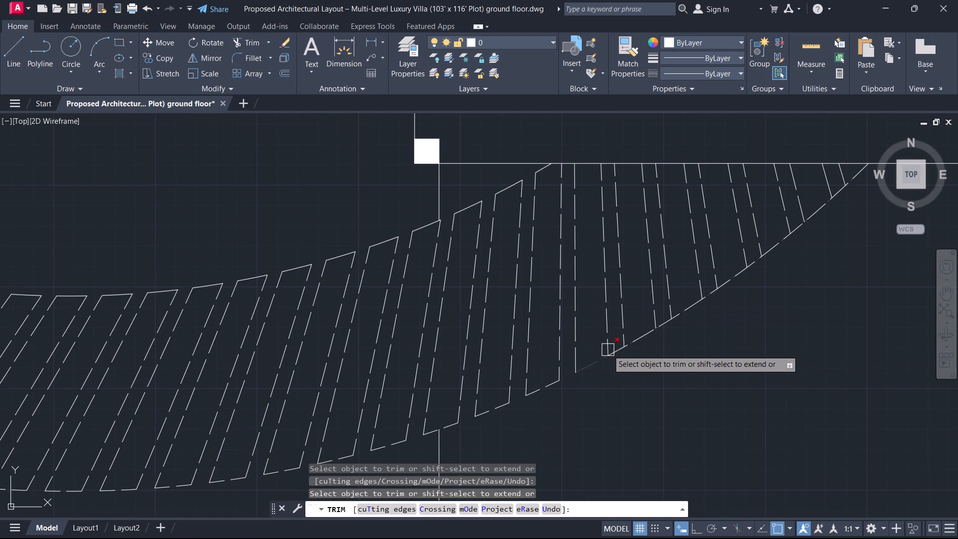
pyautogui.scroll(2, 624, 339)
pyautogui.click(605, 360)
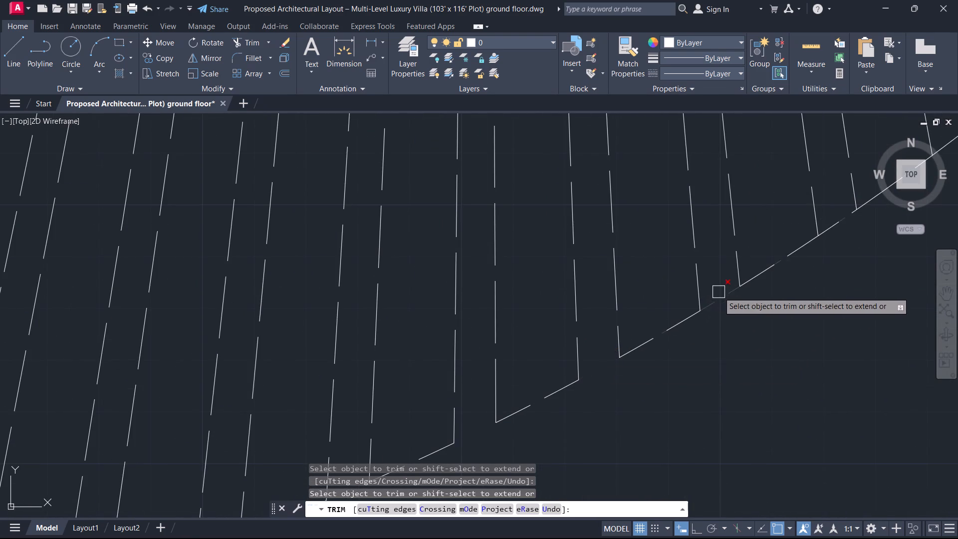
pyautogui.click(719, 292)
pyautogui.scroll(-3, 681, 330)
pyautogui.moveTo(681, 331); pyautogui.dragTo(434, 416, button='middle')
pyautogui.scroll(2, 469, 408)
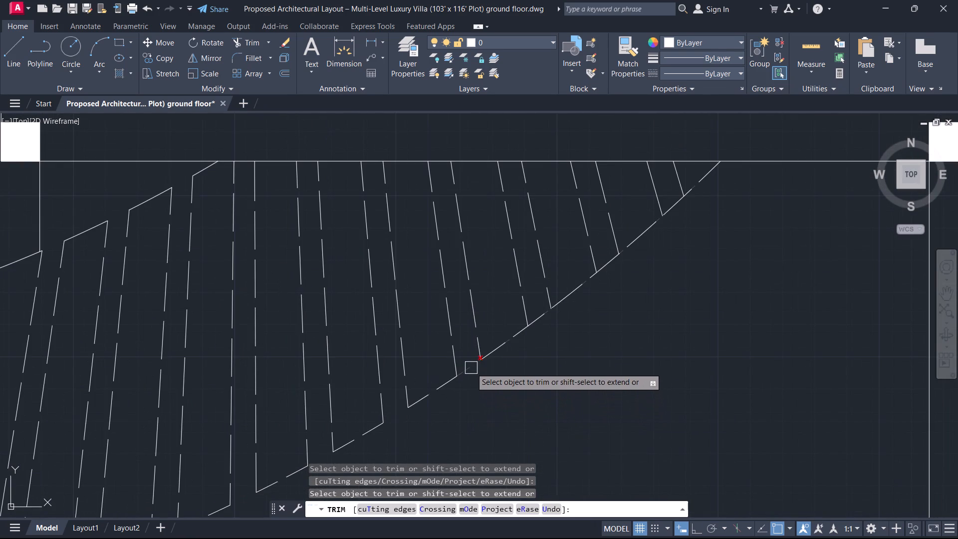
pyautogui.click(471, 368)
pyautogui.click(544, 316)
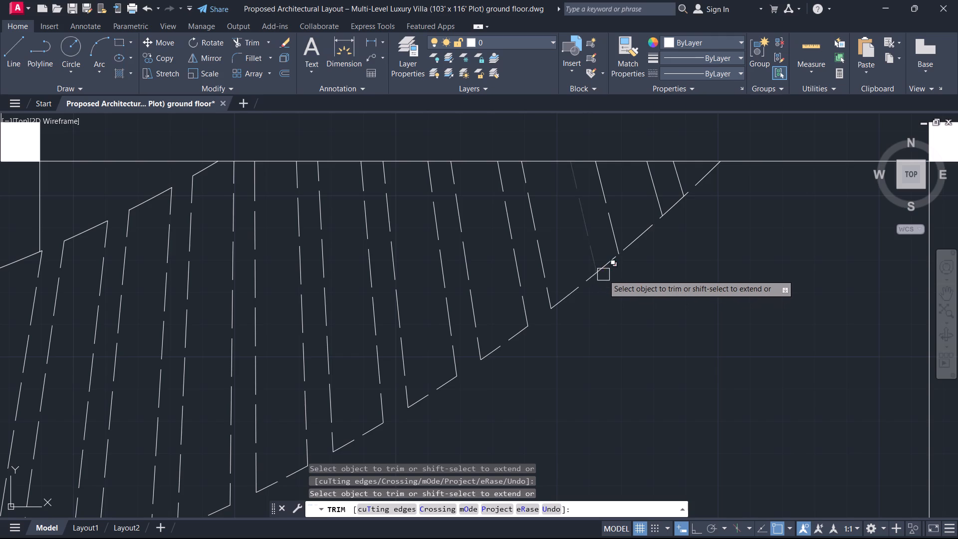
pyautogui.click(606, 268)
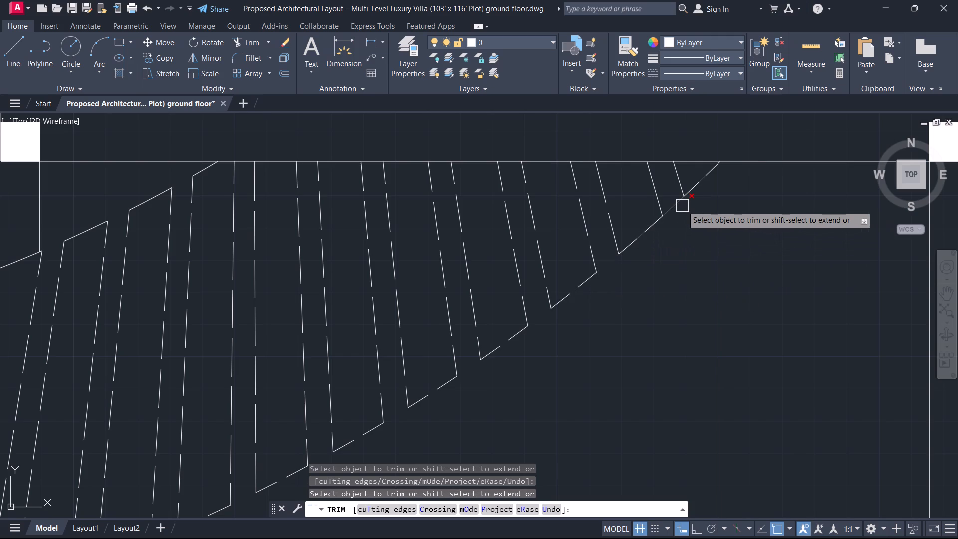
pyautogui.click(679, 206)
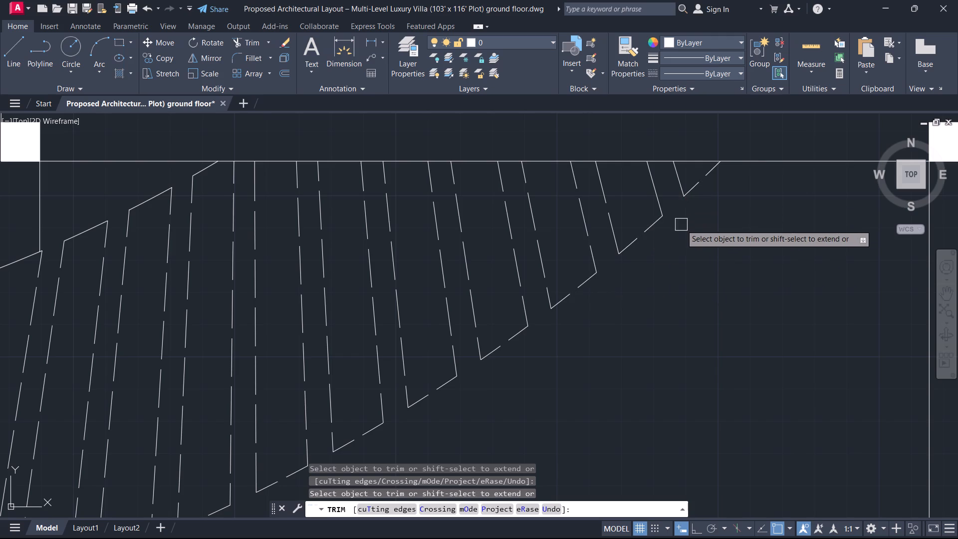
pyautogui.press('Escape')
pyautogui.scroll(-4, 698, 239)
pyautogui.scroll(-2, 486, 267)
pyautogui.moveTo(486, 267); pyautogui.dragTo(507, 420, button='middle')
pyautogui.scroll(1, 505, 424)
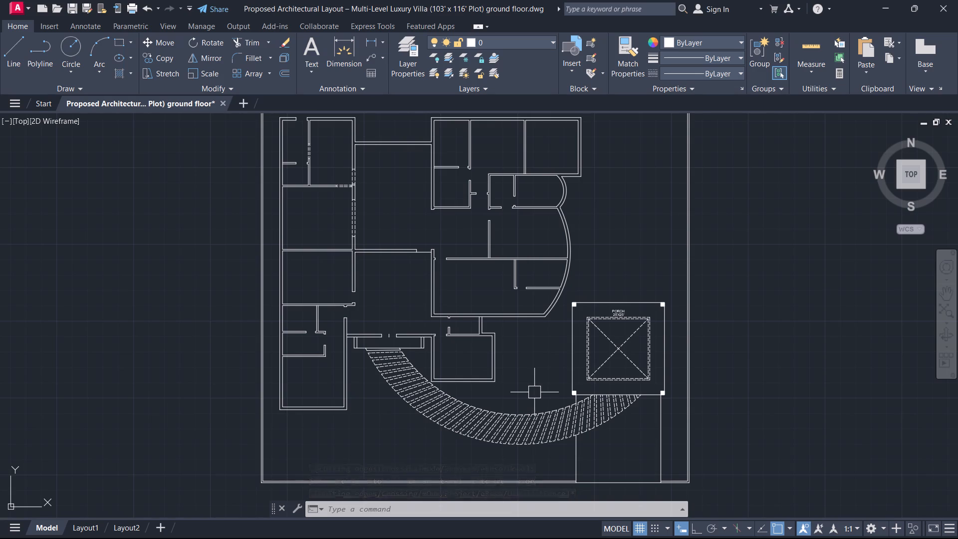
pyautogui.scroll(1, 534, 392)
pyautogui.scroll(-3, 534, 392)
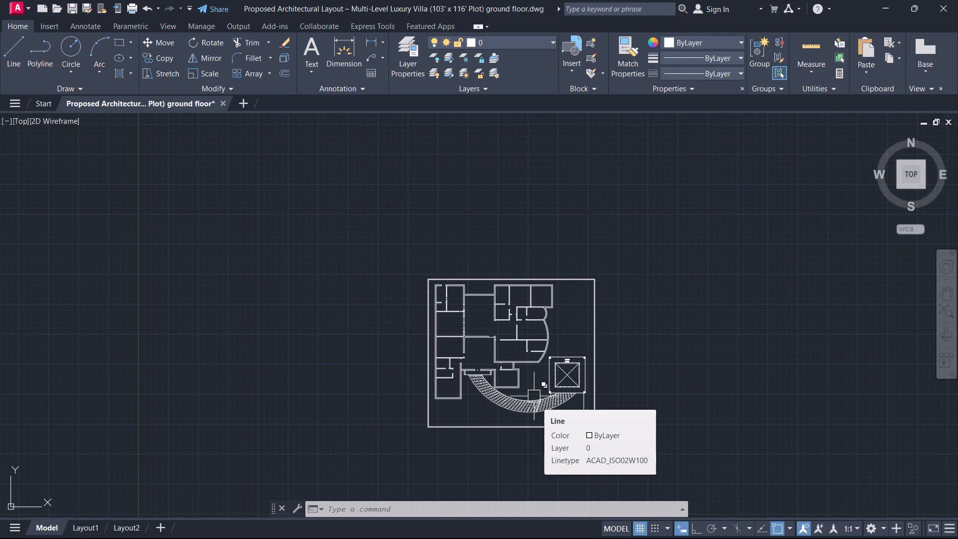
# Break the plot's outer front boundary line at the two points where the driveway's side lines meet it.
pyautogui.scroll(3, 576, 437)
pyautogui.scroll(2, 540, 388)
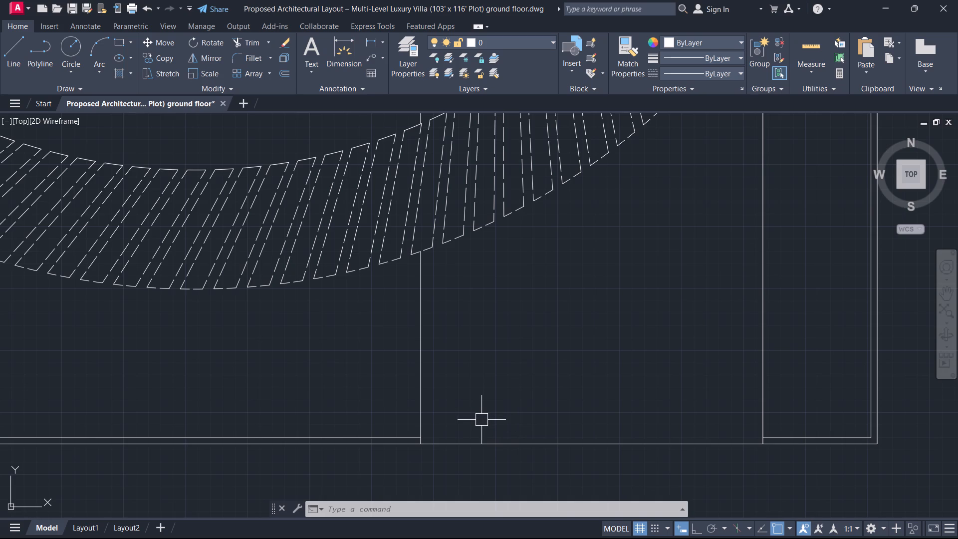
pyautogui.press('d')
pyautogui.press('Escape')
pyautogui.click(564, 445)
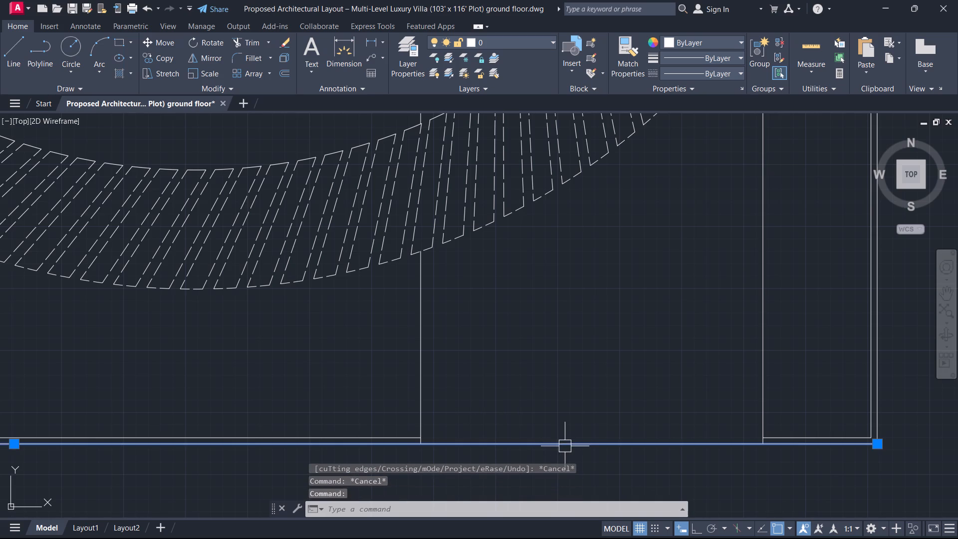
pyautogui.write('BR')
pyautogui.click(580, 402)
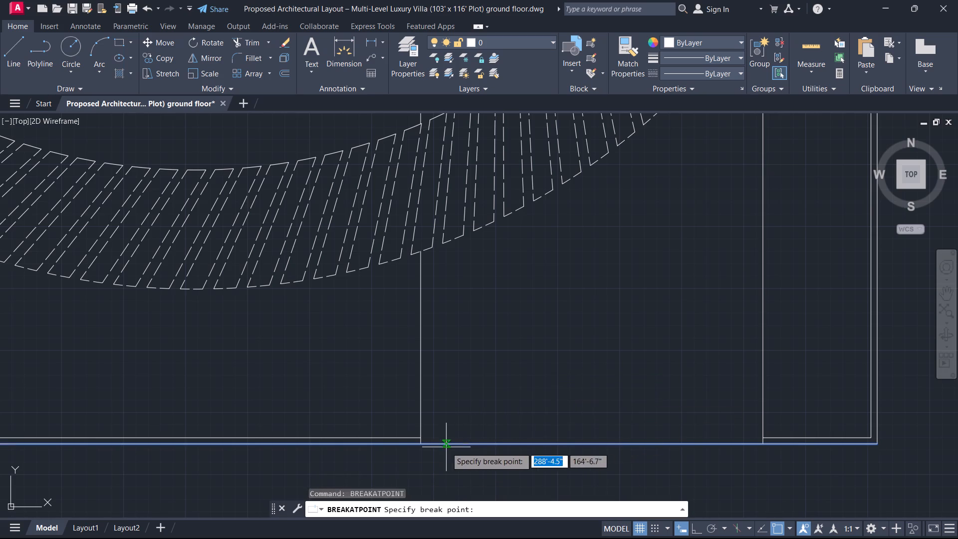
pyautogui.click(422, 446)
pyautogui.press('space')
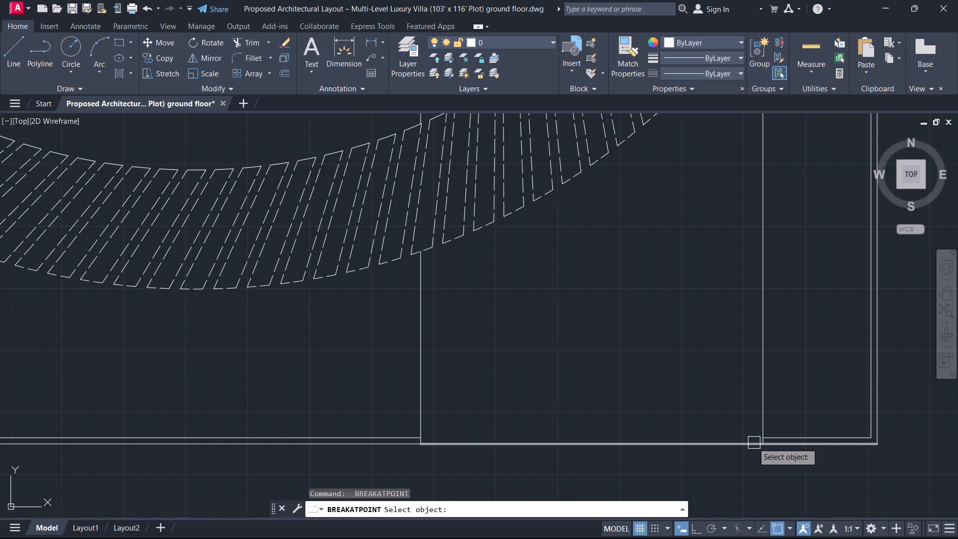
pyautogui.click(748, 443)
pyautogui.click(759, 445)
pyautogui.press('Escape')
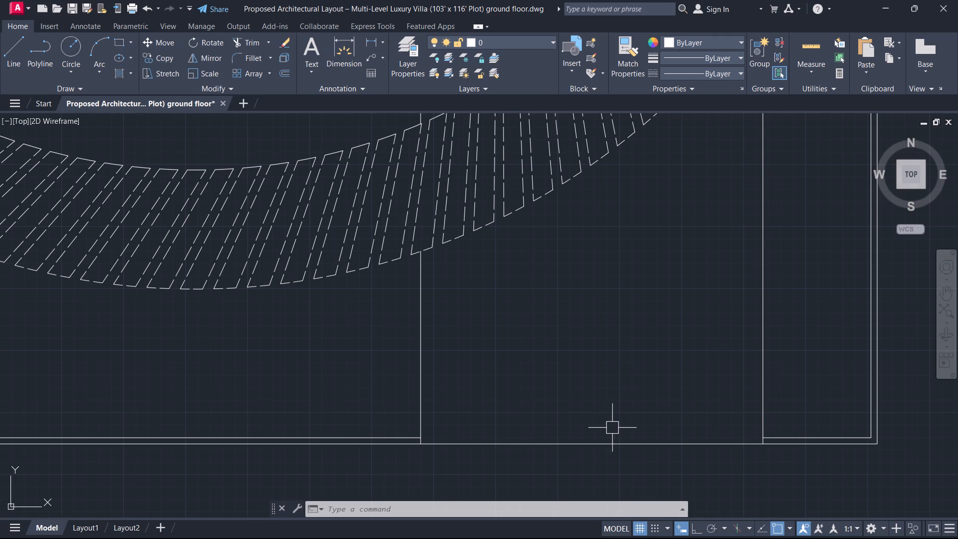
# Look over the curved path's separate paving slabs from the porch back to the entrance step.
pyautogui.hotkey('alt', 'Tab')
pyautogui.hotkey('alt', 'Tab')
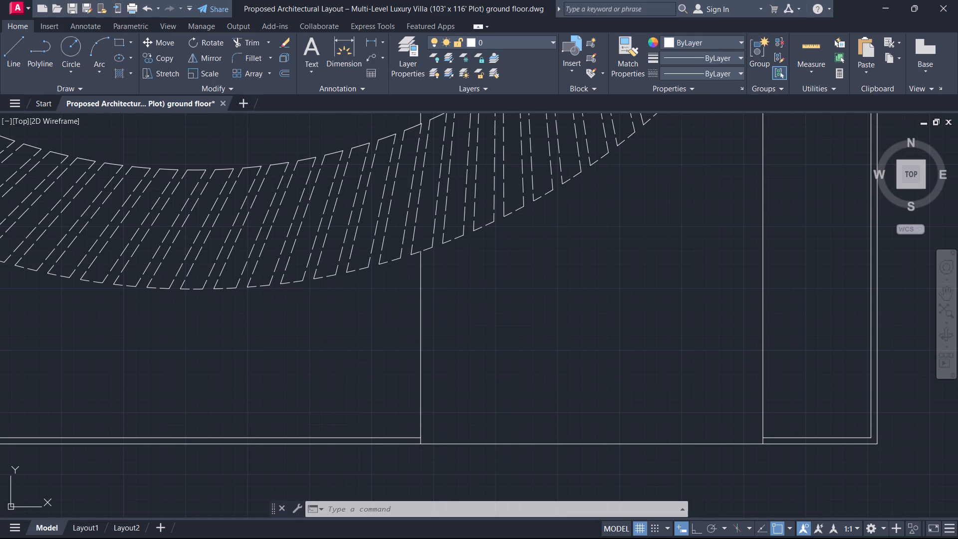
pyautogui.scroll(-2, 577, 343)
pyautogui.scroll(2, 542, 309)
pyautogui.moveTo(541, 297); pyautogui.dragTo(642, 426, button='middle')
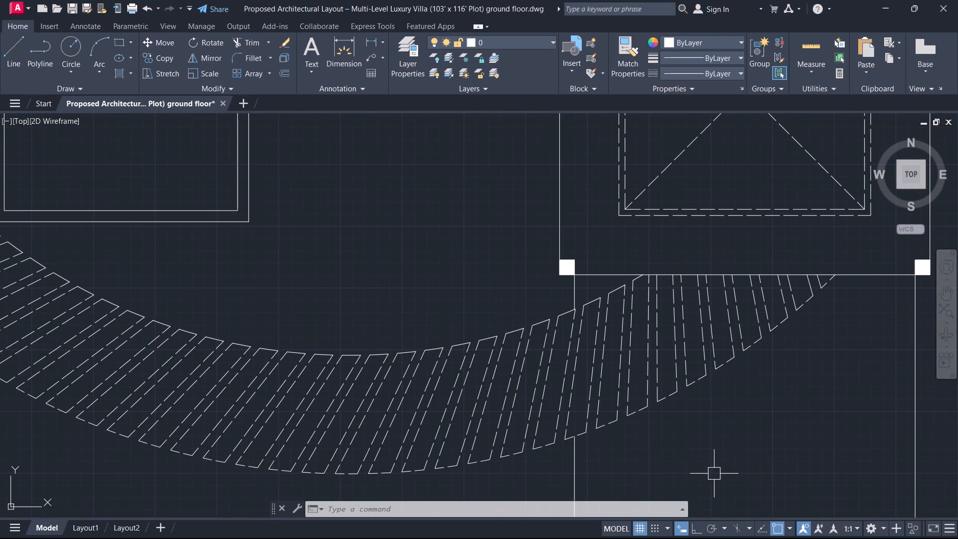
pyautogui.moveTo(470, 302); pyautogui.dragTo(564, 321, button='middle')
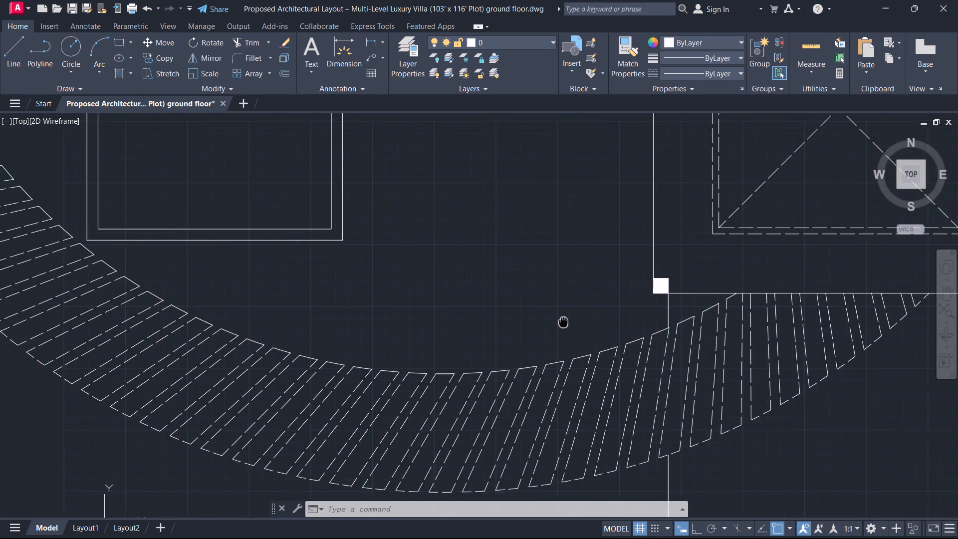
pyautogui.moveTo(564, 321); pyautogui.dragTo(606, 308, button='middle')
pyautogui.scroll(-2, 606, 307)
pyautogui.scroll(2, 421, 213)
pyautogui.moveTo(437, 232); pyautogui.dragTo(498, 326, button='middle')
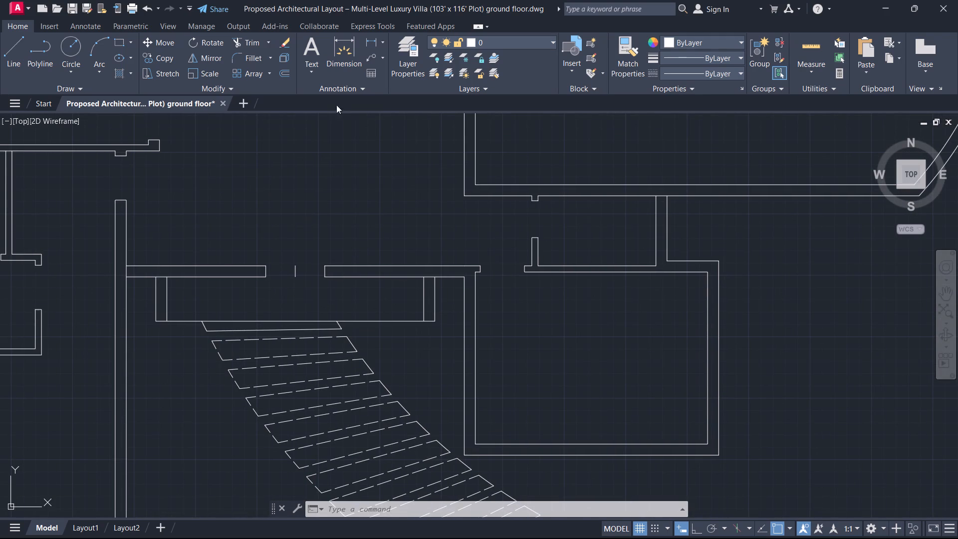
# Open the recent cad-blocks-net drawings for tables (01-10), kitchen-sink (04-01), beds (01-01), rangues (04-03) and sofa-armchairs-designs (01-13).
pyautogui.click(45, 109)
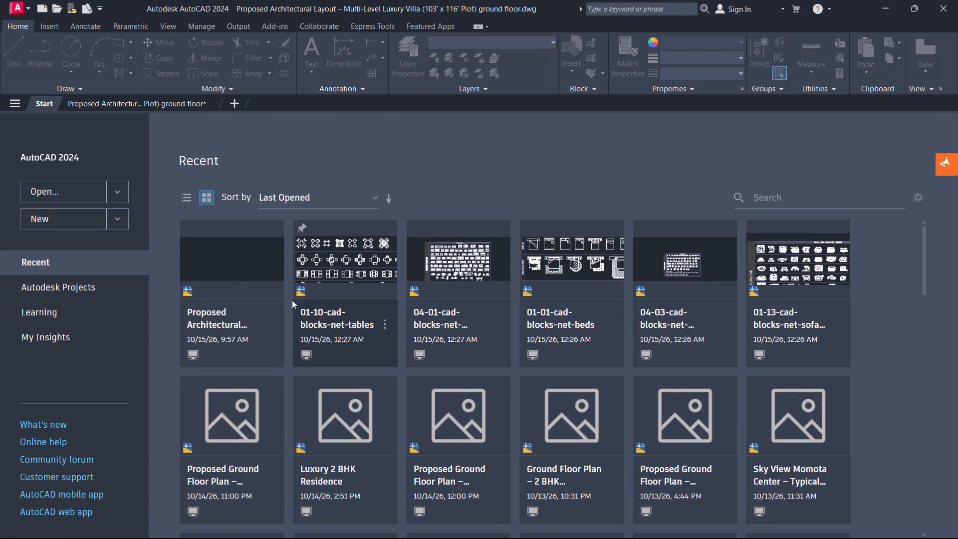
pyautogui.click(362, 309)
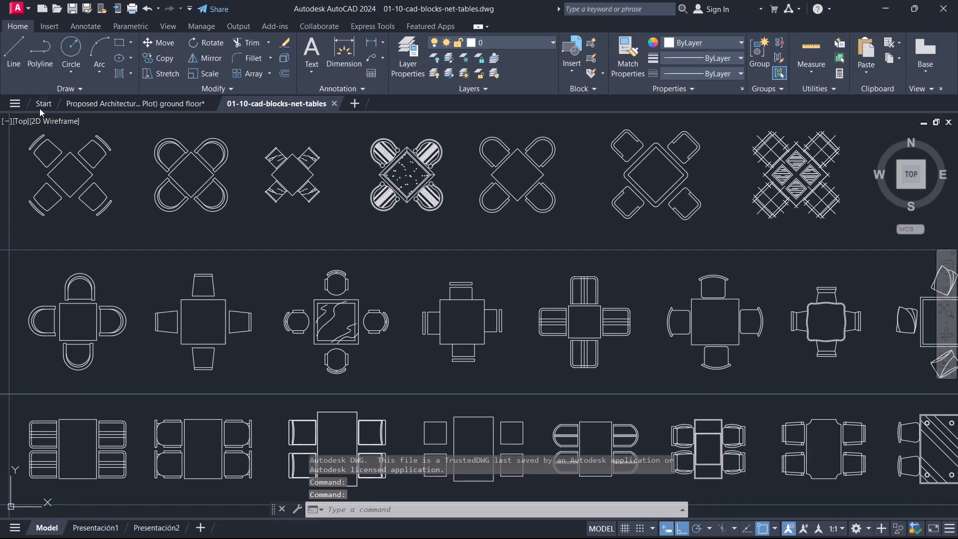
pyautogui.click(39, 108)
pyautogui.click(453, 315)
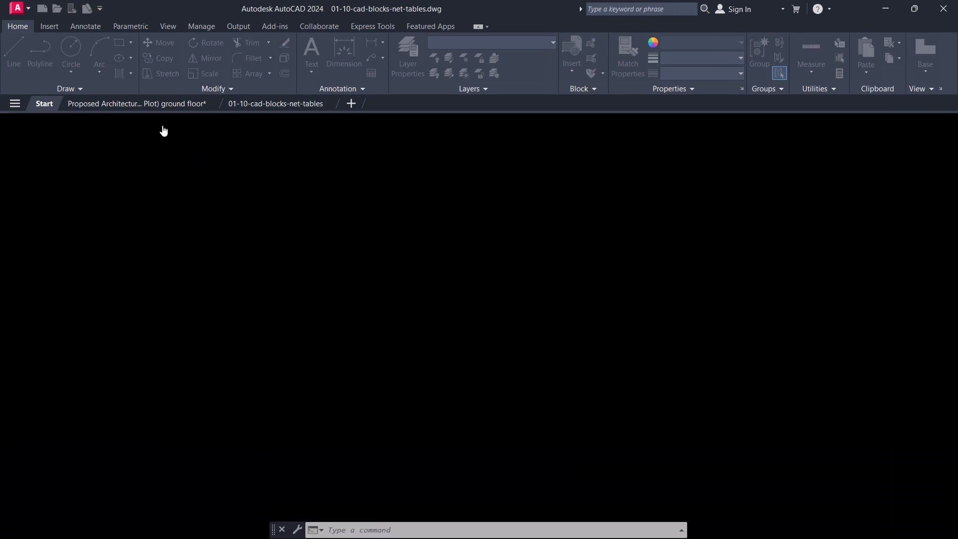
pyautogui.click(38, 101)
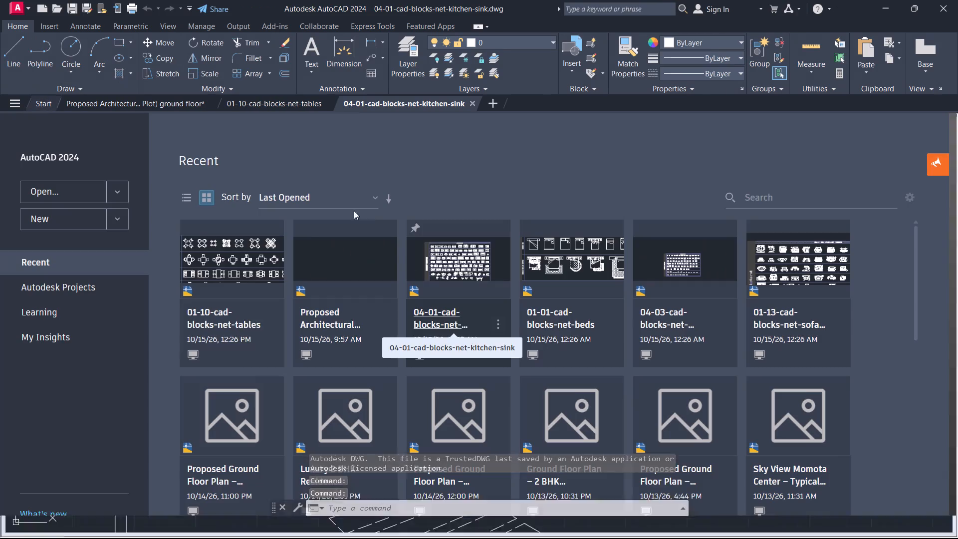
pyautogui.click(561, 315)
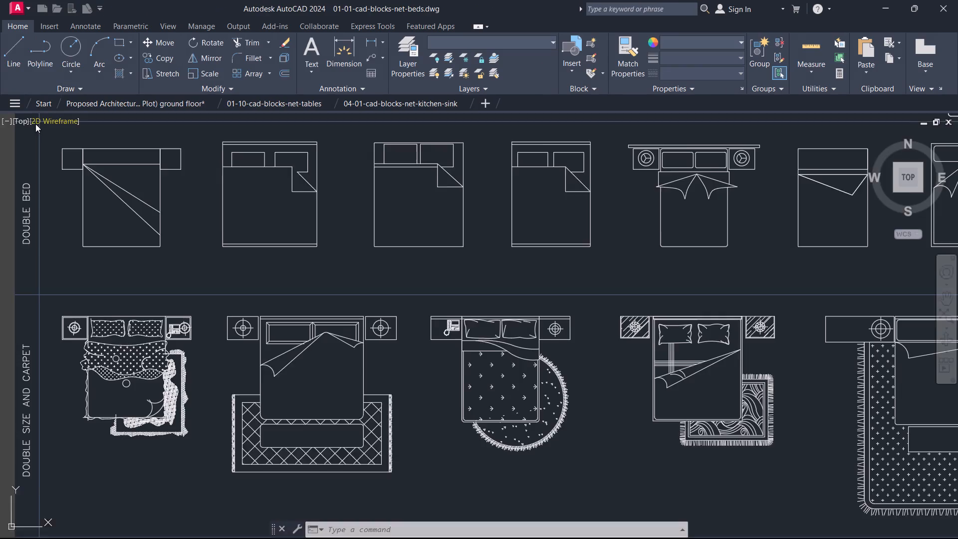
pyautogui.click(41, 105)
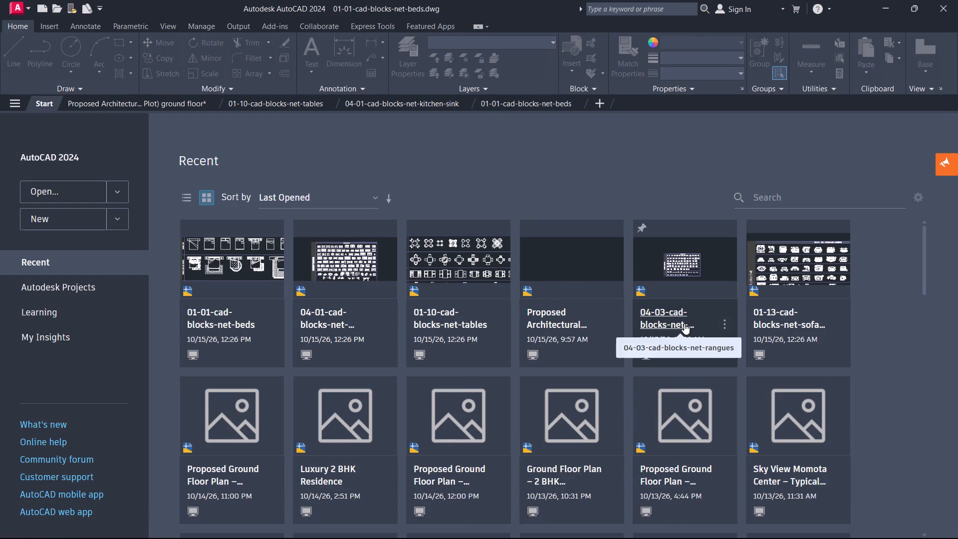
pyautogui.click(684, 323)
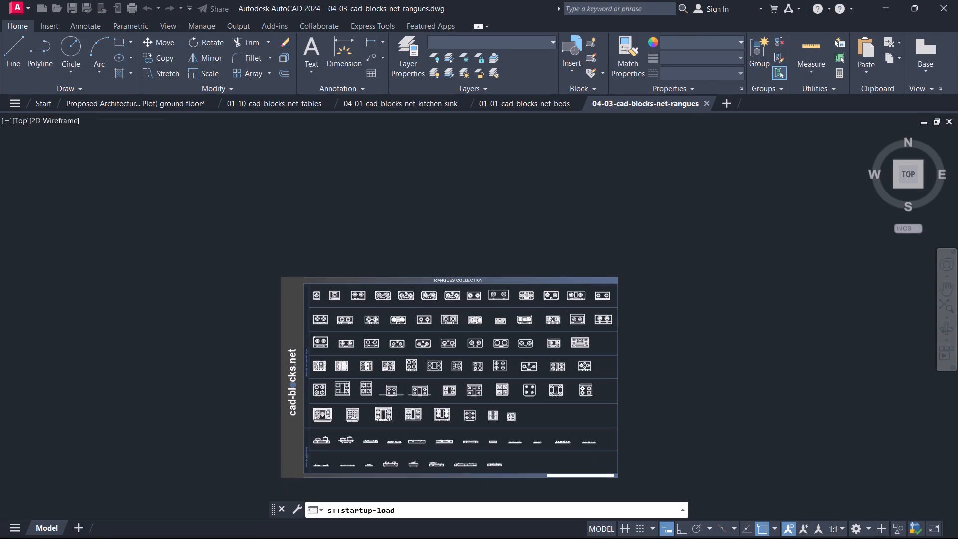
pyautogui.click(43, 102)
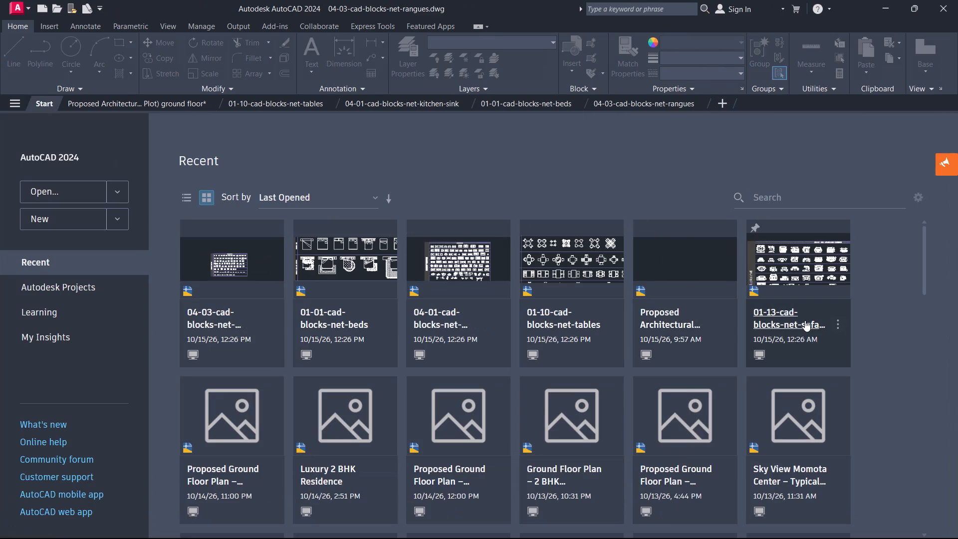
pyautogui.click(805, 320)
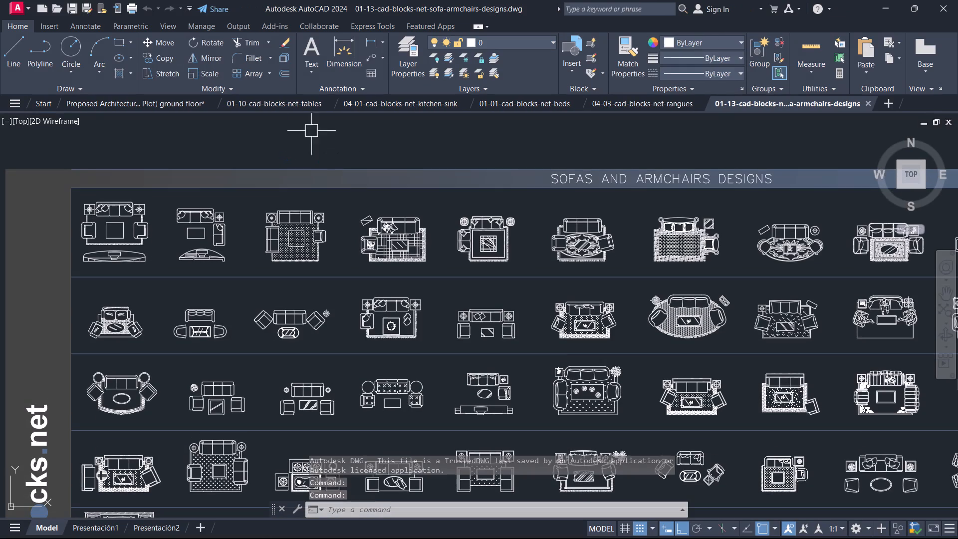
# Look through the recently opened drawings on the start page.
pyautogui.click(34, 110)
pyautogui.scroll(-4, 470, 399)
pyautogui.scroll(1, 470, 399)
pyautogui.scroll(-1, 470, 399)
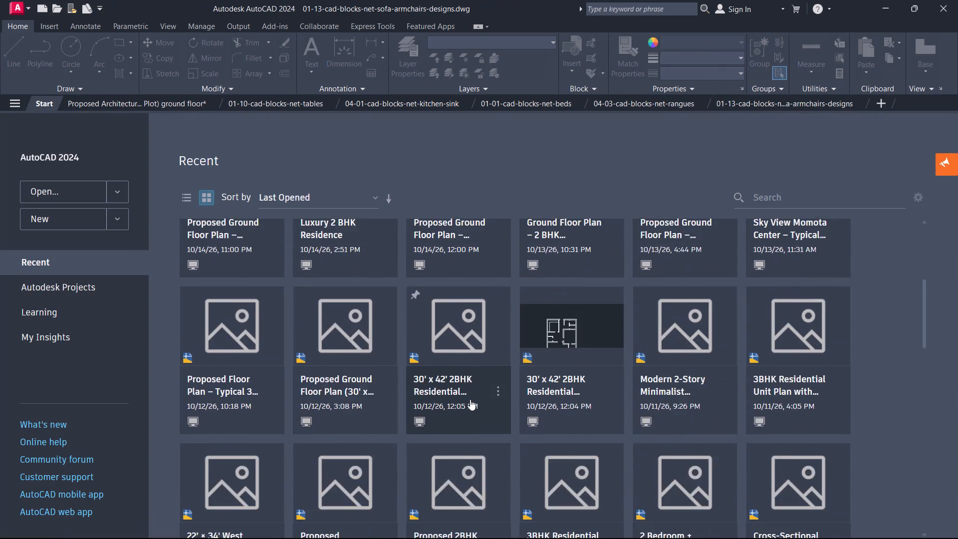
pyautogui.scroll(-16, 470, 399)
pyautogui.scroll(5, 470, 399)
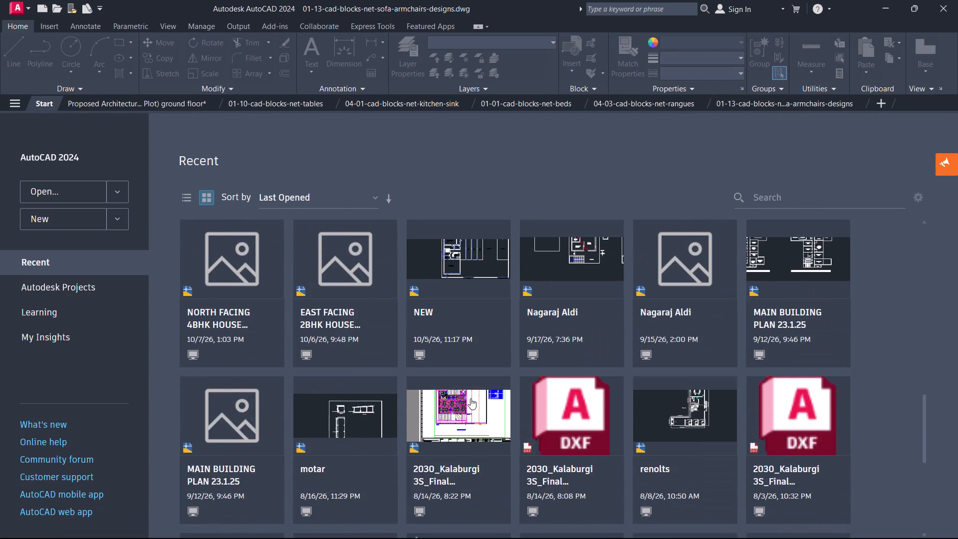
pyautogui.scroll(19, 471, 398)
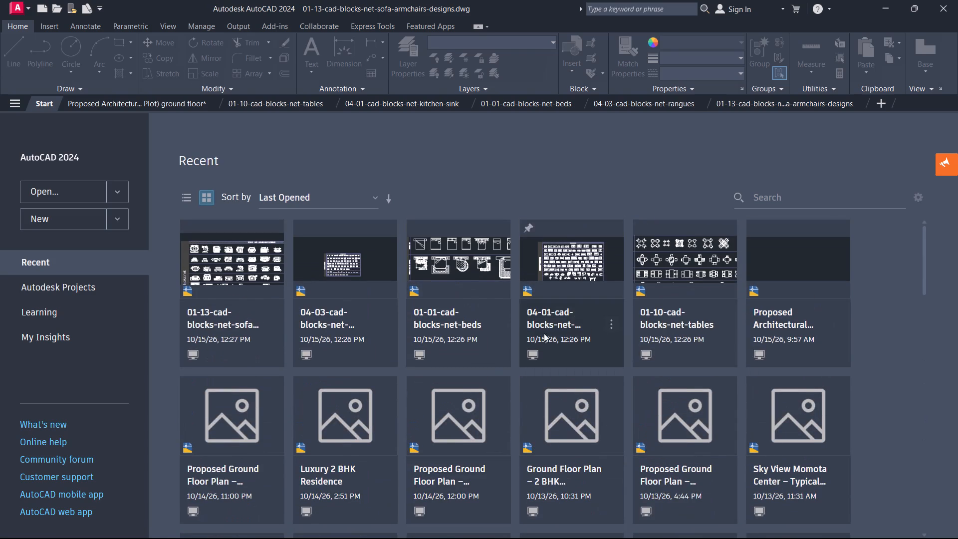
# Return to the villa ground floor drawing, at the front room beside the entrance and curved path.
pyautogui.click(162, 106)
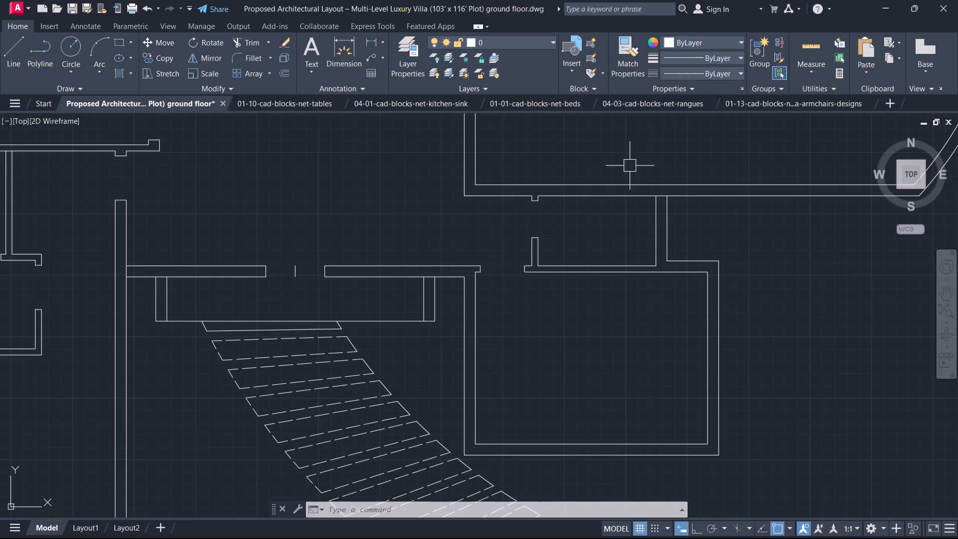
pyautogui.moveTo(561, 324); pyautogui.dragTo(525, 362, button='middle')
pyautogui.scroll(-2, 519, 367)
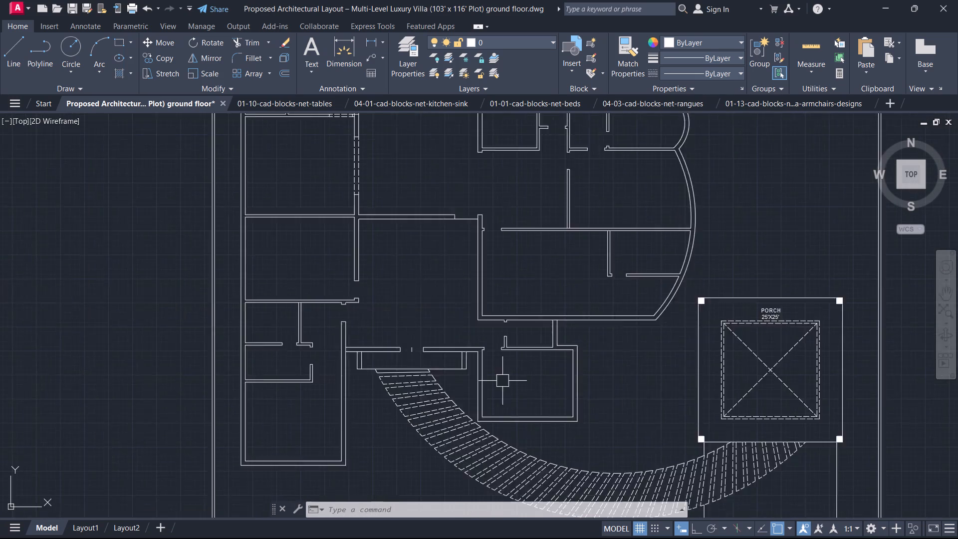
pyautogui.scroll(1, 504, 384)
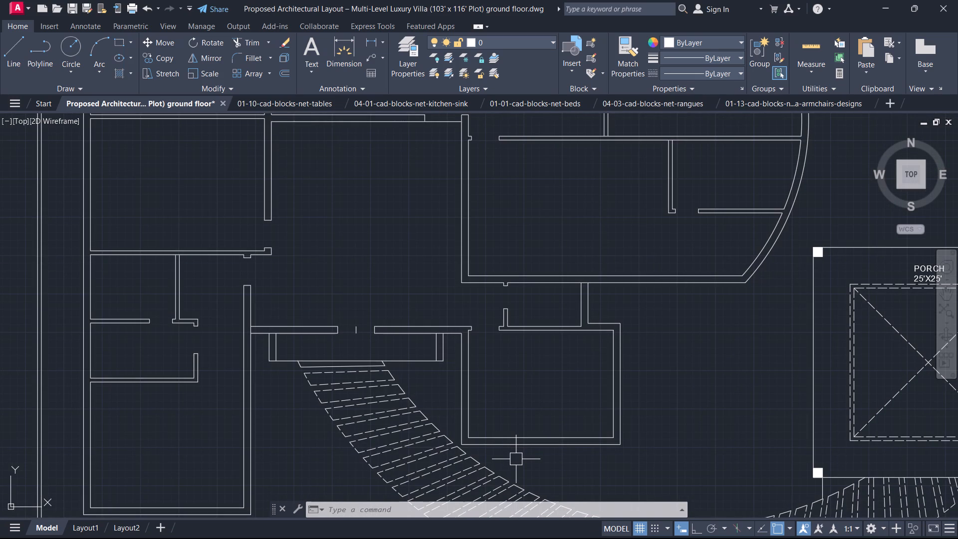
pyautogui.scroll(-1, 520, 460)
pyautogui.moveTo(559, 403); pyautogui.dragTo(567, 400, button='middle')
pyautogui.scroll(1, 563, 397)
pyautogui.moveTo(517, 424); pyautogui.dragTo(607, 429, button='middle')
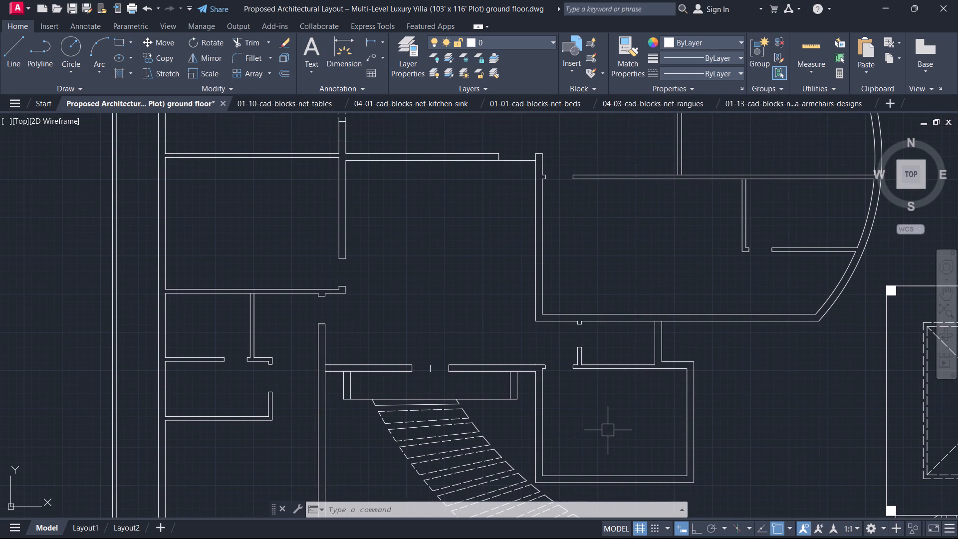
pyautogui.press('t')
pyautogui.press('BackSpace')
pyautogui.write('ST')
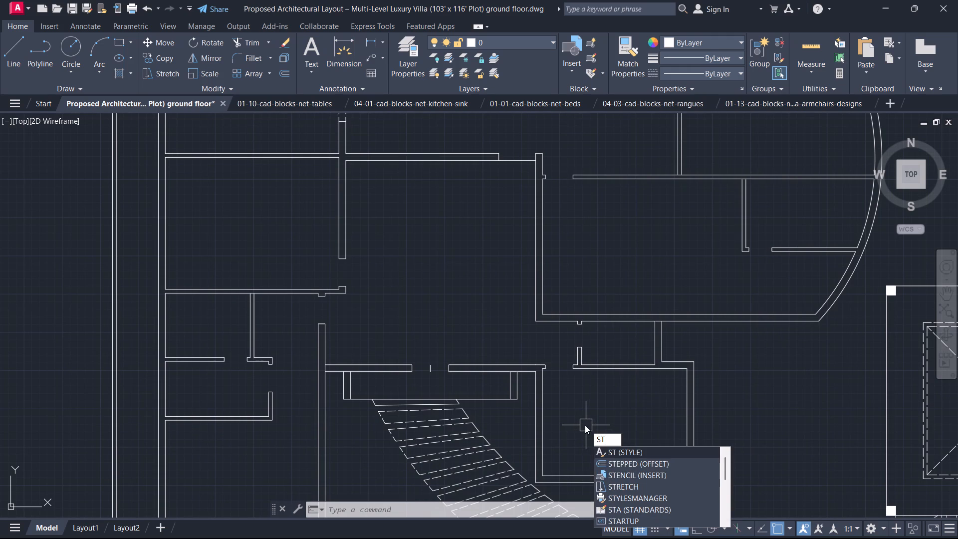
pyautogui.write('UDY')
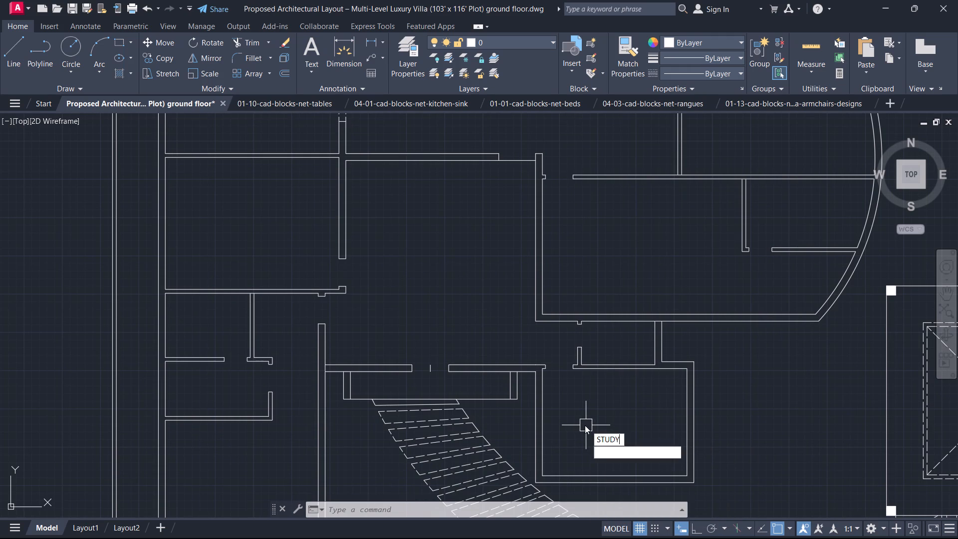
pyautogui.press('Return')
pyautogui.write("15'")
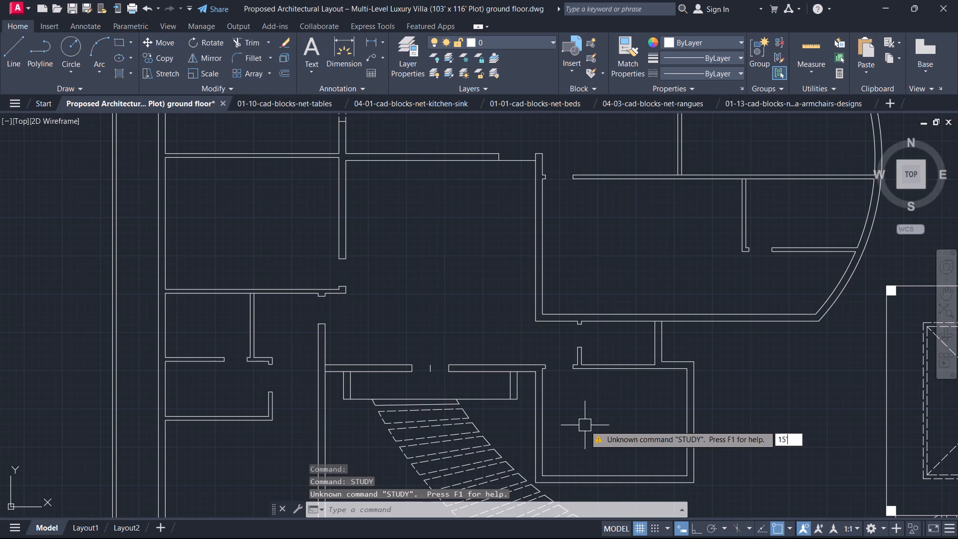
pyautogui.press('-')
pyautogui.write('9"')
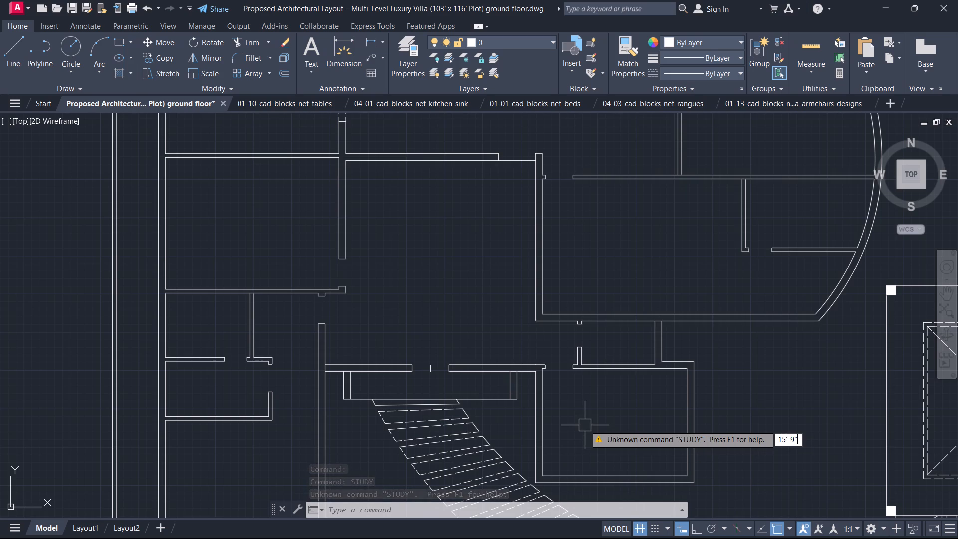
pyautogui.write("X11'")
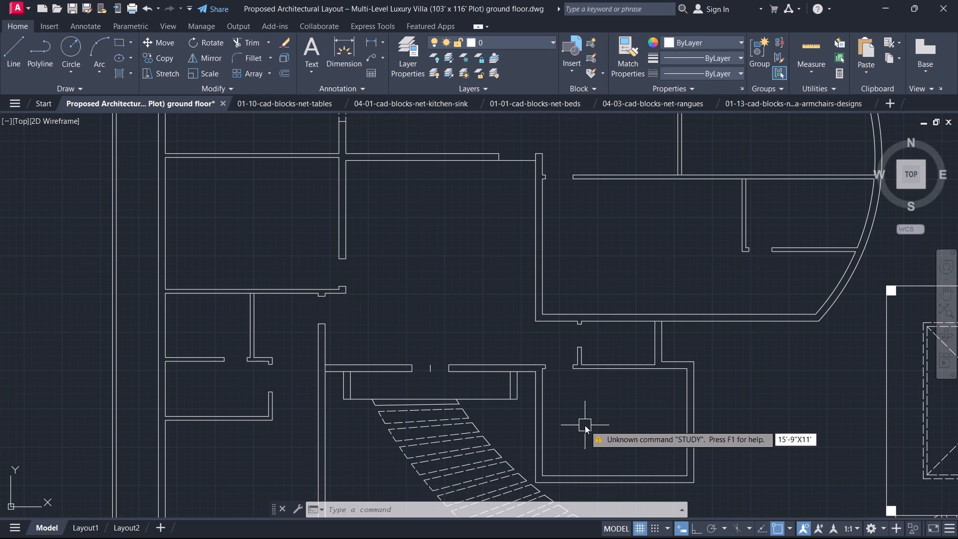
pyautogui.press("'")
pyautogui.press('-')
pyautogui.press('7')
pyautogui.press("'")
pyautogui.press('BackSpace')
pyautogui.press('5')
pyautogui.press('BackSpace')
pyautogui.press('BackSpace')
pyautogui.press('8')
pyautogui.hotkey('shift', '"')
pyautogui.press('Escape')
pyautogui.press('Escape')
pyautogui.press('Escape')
# Add multiline text in the front room beside the entrance reading STUDY, with 15'-9"X11'-7" on the second line.
pyautogui.write('T')
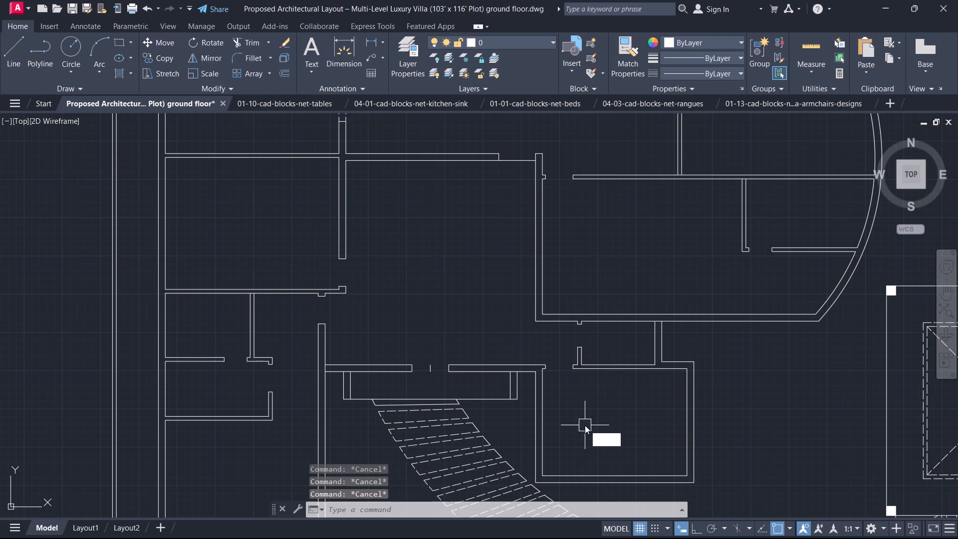
pyautogui.press('space')
pyautogui.moveTo(587, 391); pyautogui.dragTo(628, 418)
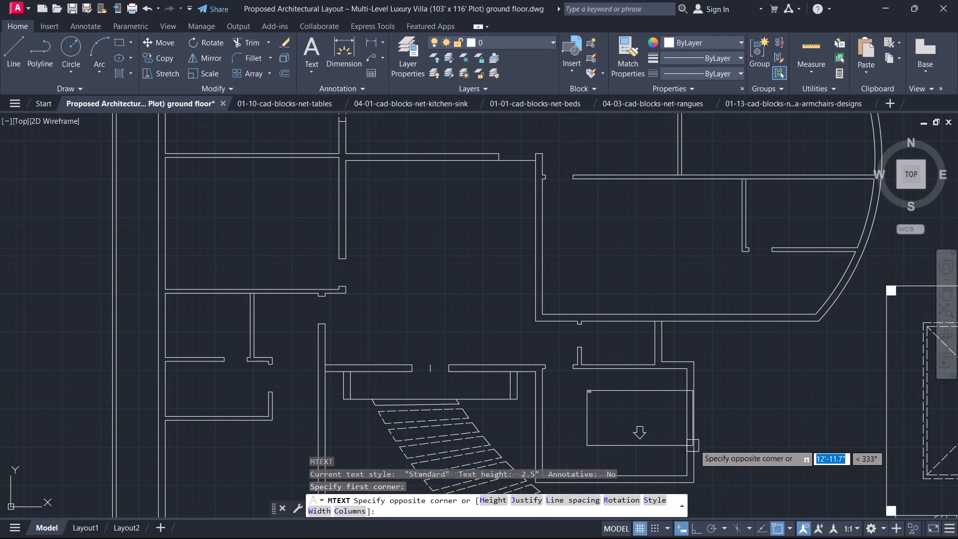
pyautogui.click(673, 434)
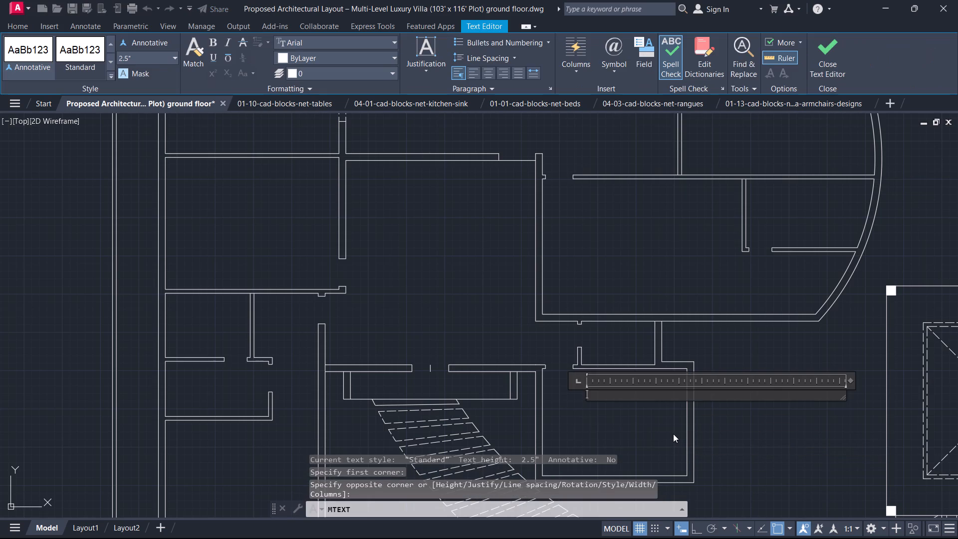
pyautogui.press('s')
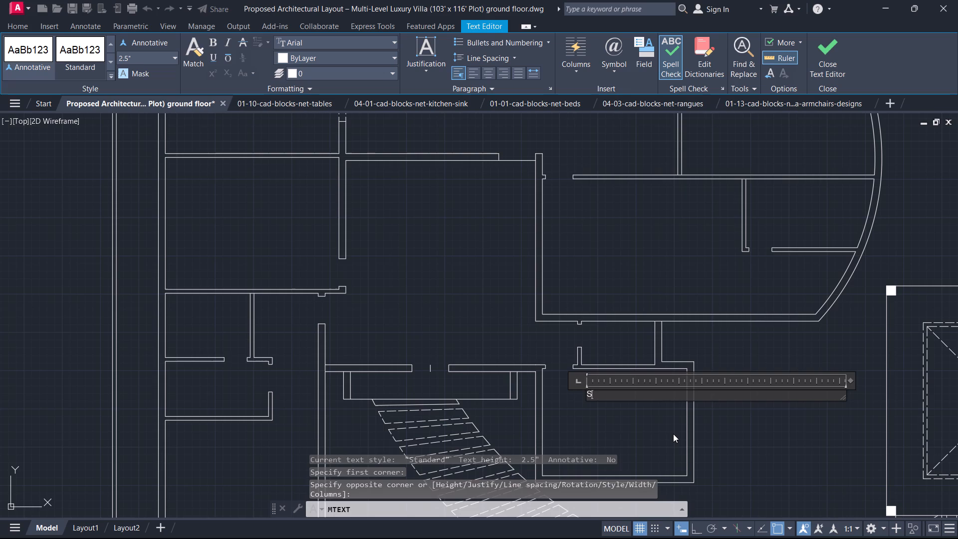
pyautogui.write('TUDY')
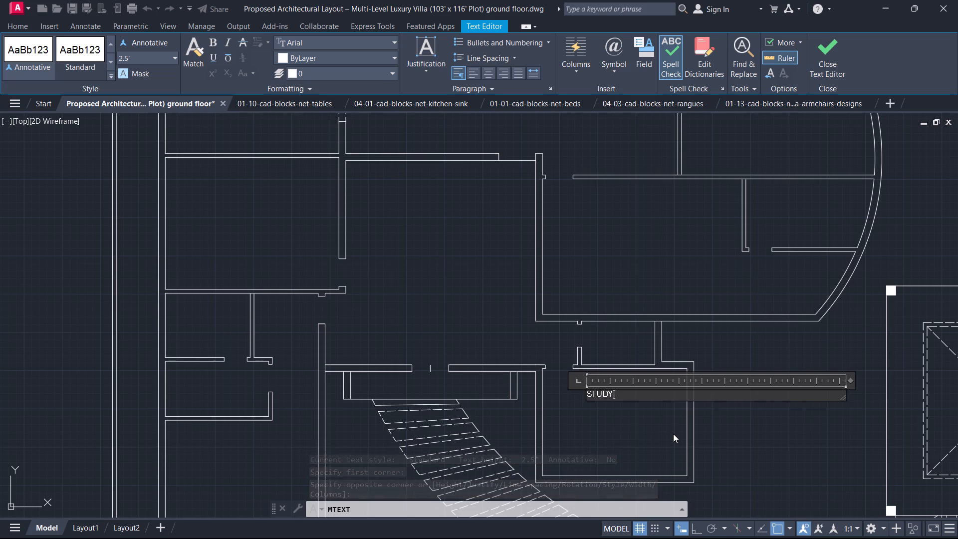
pyautogui.press('Return')
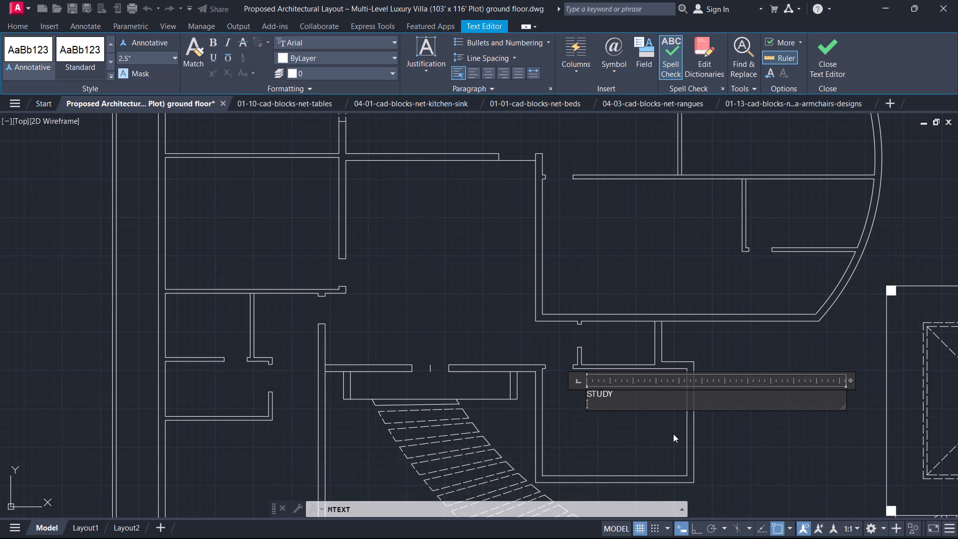
pyautogui.write("15'")
pyautogui.write('-9"')
pyautogui.write("X11'")
pyautogui.press('-')
pyautogui.press('7')
pyautogui.hotkey('shift', '"')
# Set the text height of the whole STUDY label to 8".
pyautogui.hotkey('ctrl', 'a')
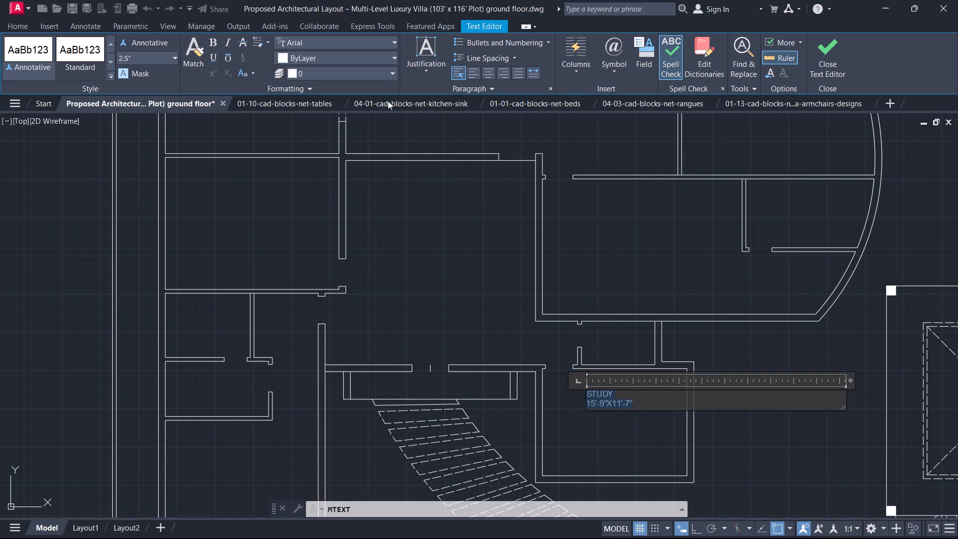
pyautogui.click(135, 59)
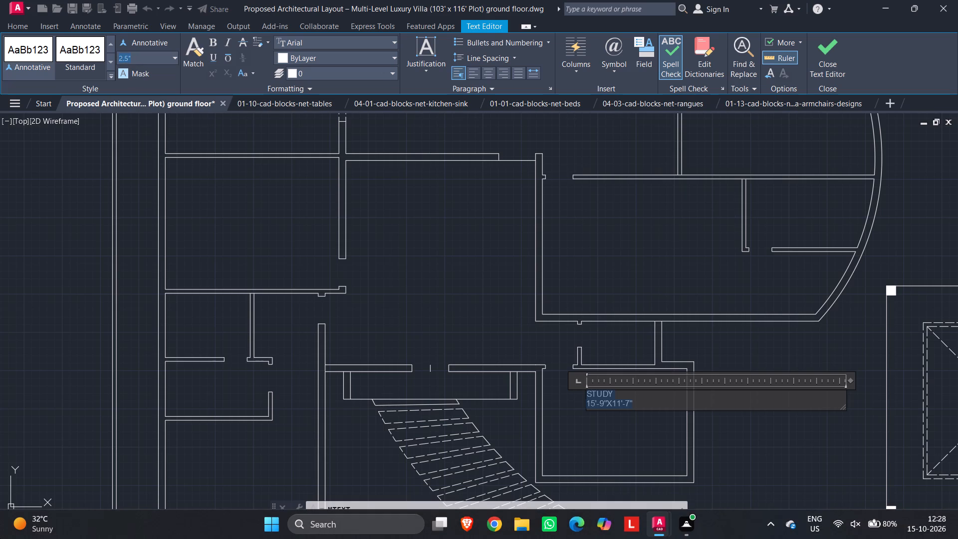
pyautogui.press('8')
pyautogui.press('Return')
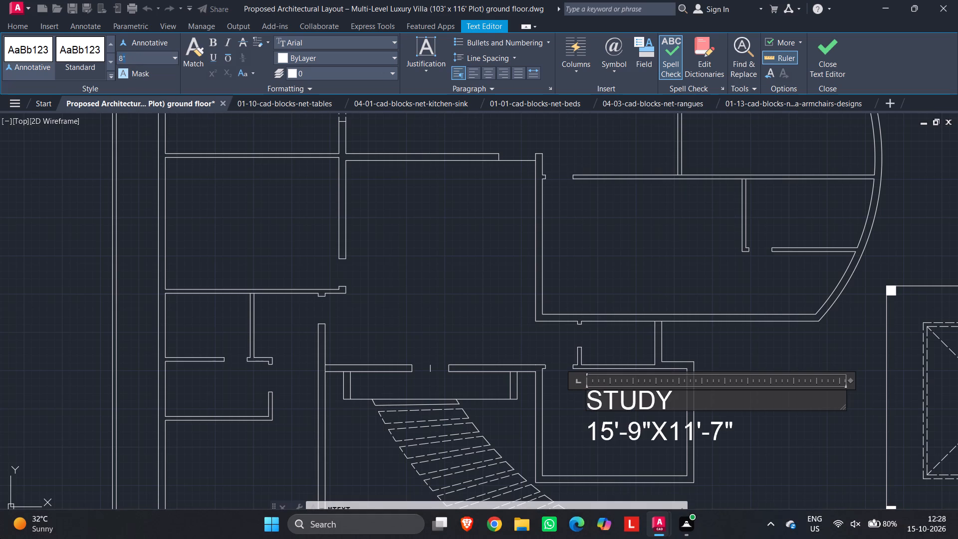
# Move the STUDY label down toward the middle of its room.
pyautogui.click(829, 65)
pyautogui.scroll(1, 659, 422)
pyautogui.click(631, 413)
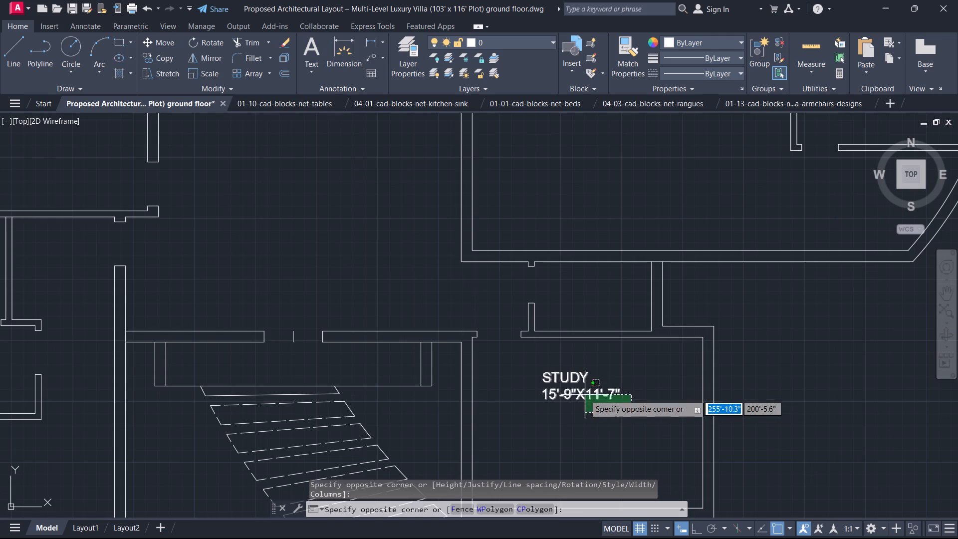
pyautogui.click(580, 391)
pyautogui.write('M')
pyautogui.press('space')
pyautogui.click(580, 390)
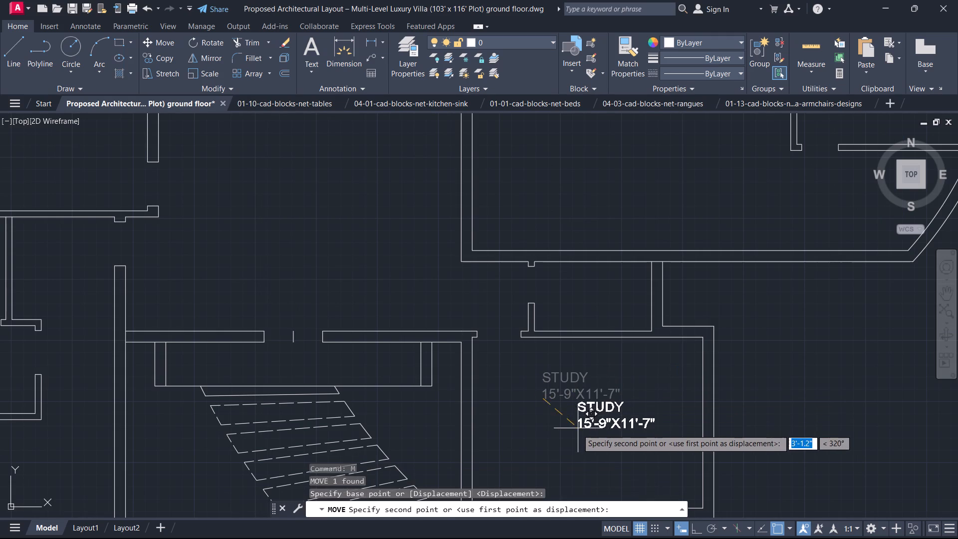
pyautogui.click(554, 435)
# Add multiline text in the small room directly above the study reading P.R., with 8'X4'-9" on the second line.
pyautogui.scroll(-2, 578, 412)
pyautogui.moveTo(579, 411); pyautogui.dragTo(582, 412, button='middle')
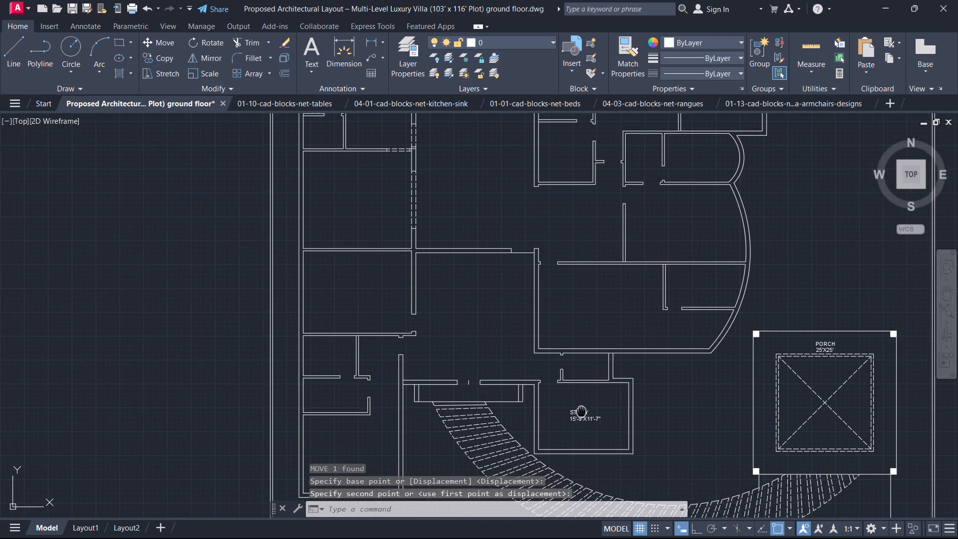
pyautogui.moveTo(582, 412); pyautogui.dragTo(592, 463, button='middle')
pyautogui.scroll(4, 585, 407)
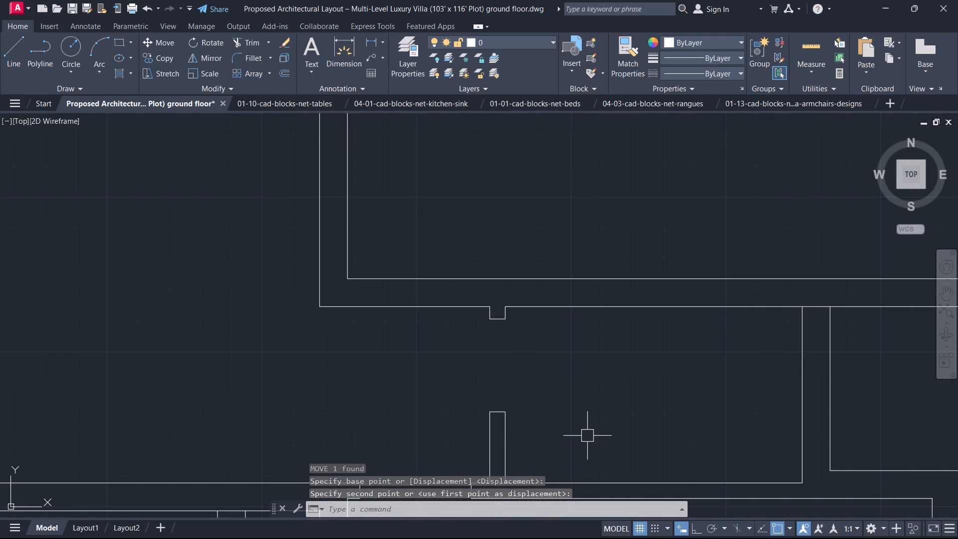
pyautogui.write('T')
pyautogui.press('space')
pyautogui.click(542, 355)
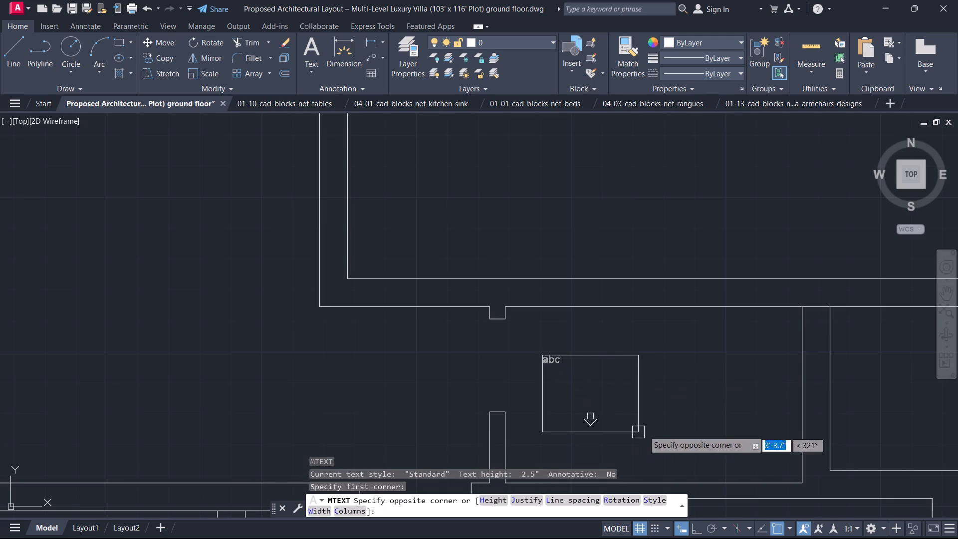
pyautogui.click(723, 446)
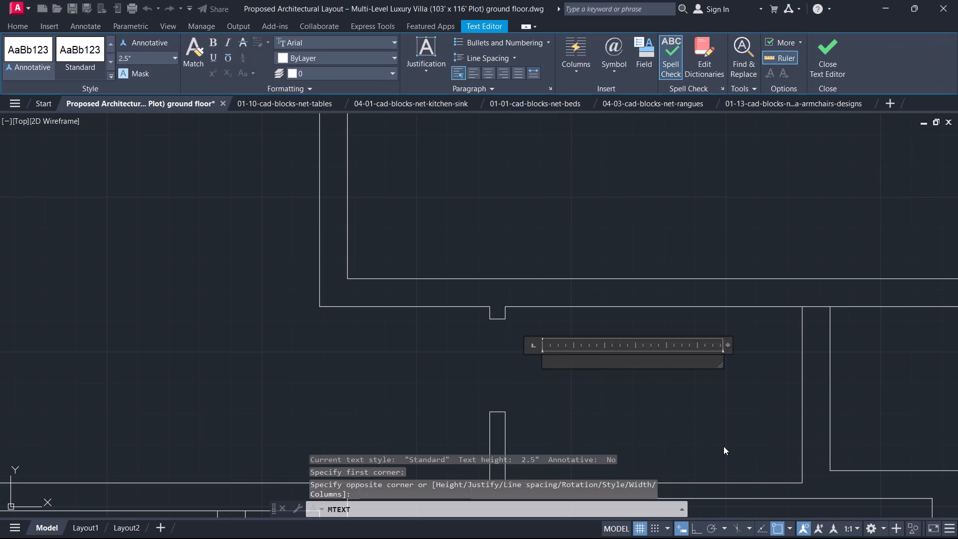
pyautogui.press('p')
pyautogui.press('.')
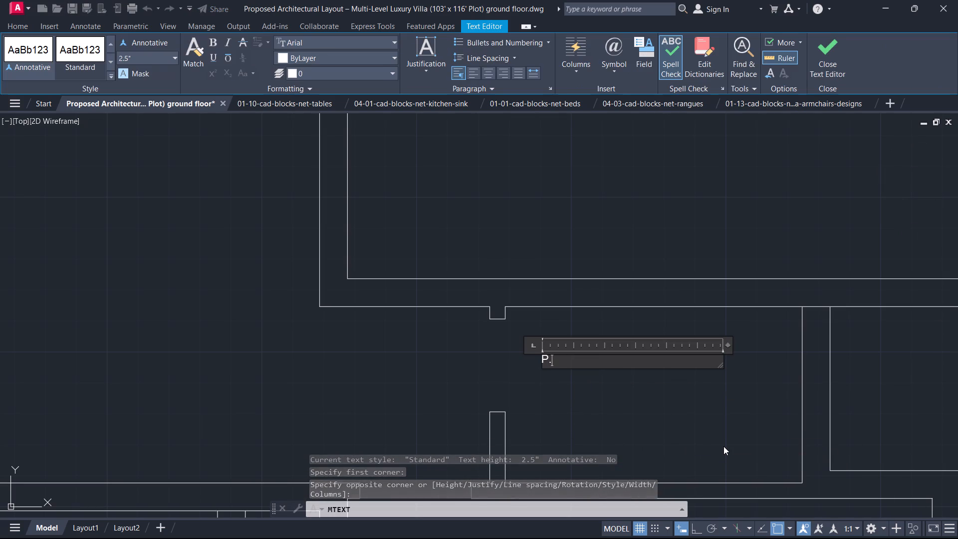
pyautogui.press('r')
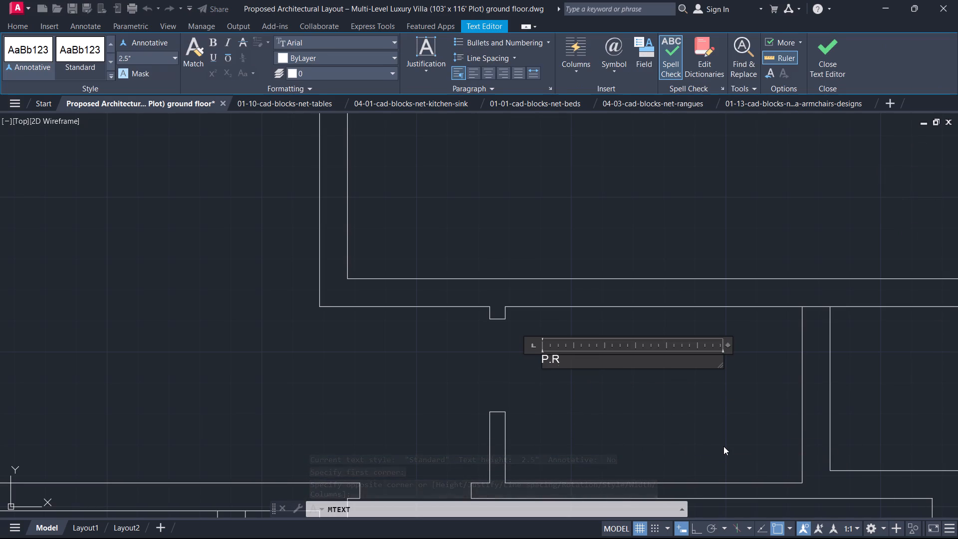
pyautogui.press('.')
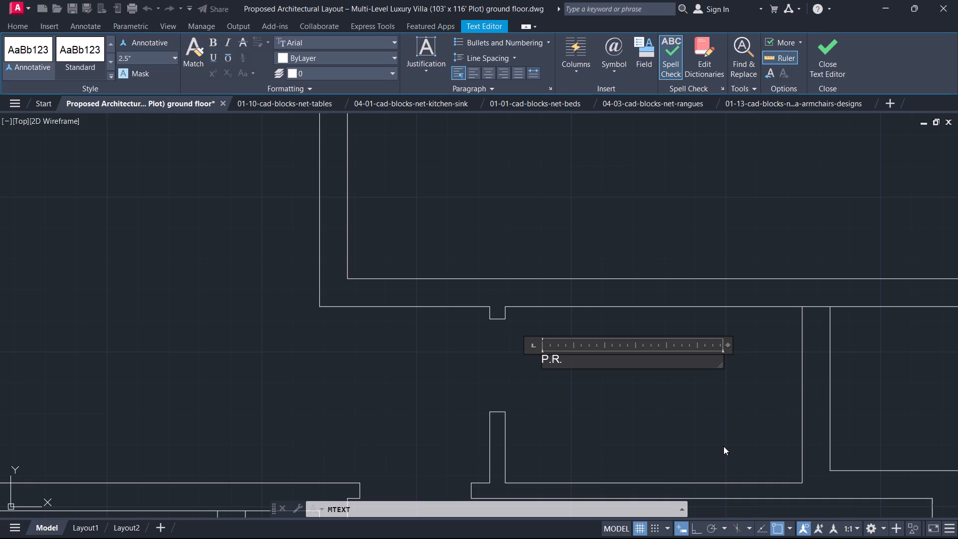
pyautogui.press('Return')
pyautogui.press('8')
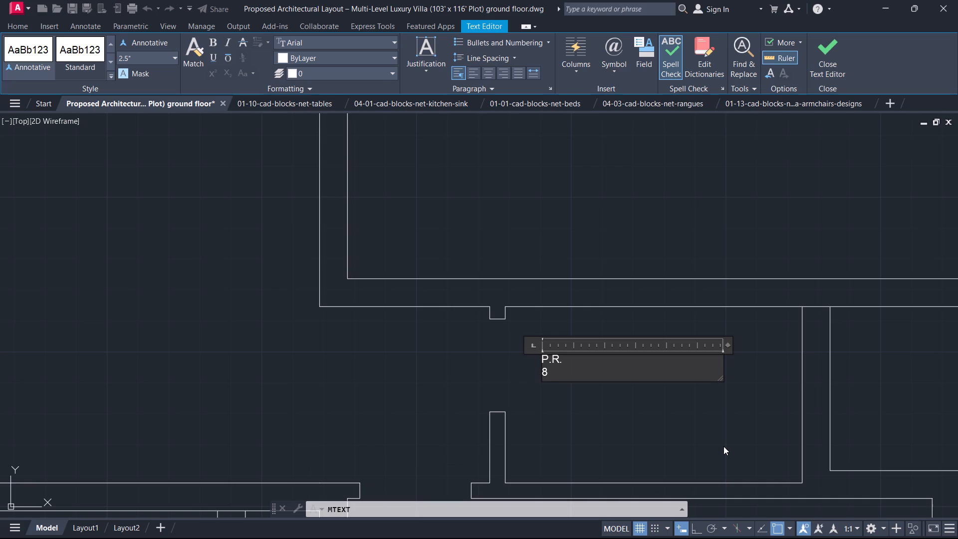
pyautogui.press('x')
pyautogui.press('4')
pyautogui.press('BackSpace')
pyautogui.press('BackSpace')
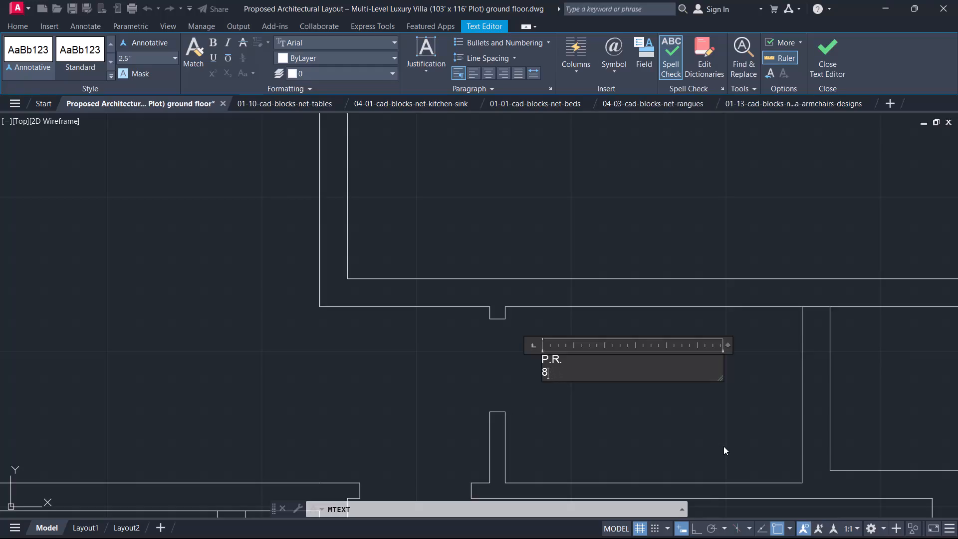
pyautogui.press("'")
pyautogui.press('x')
pyautogui.write("4'")
pyautogui.write('-9')
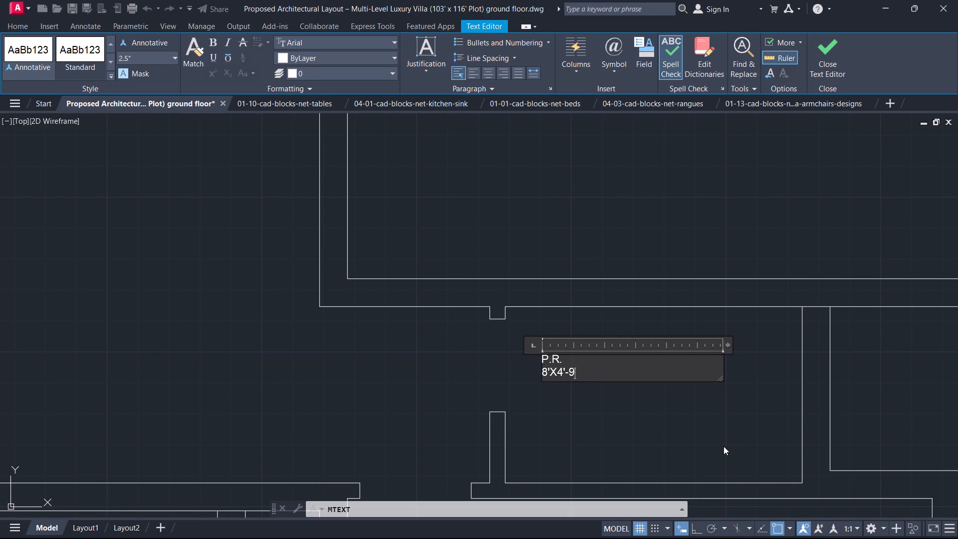
pyautogui.hotkey('shift', '"')
# Set the text height of the whole P.R. label to 8".
pyautogui.hotkey('ctrl', 'a')
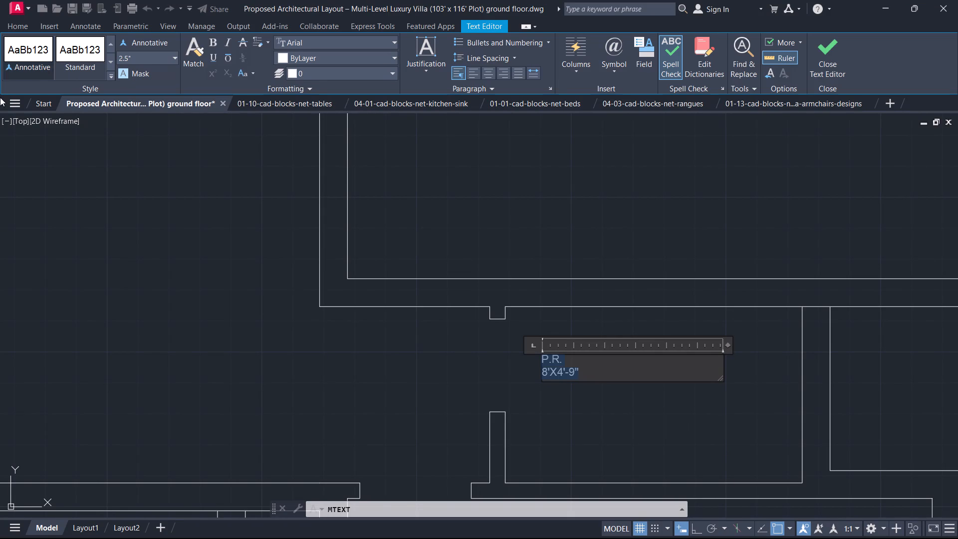
pyautogui.click(137, 61)
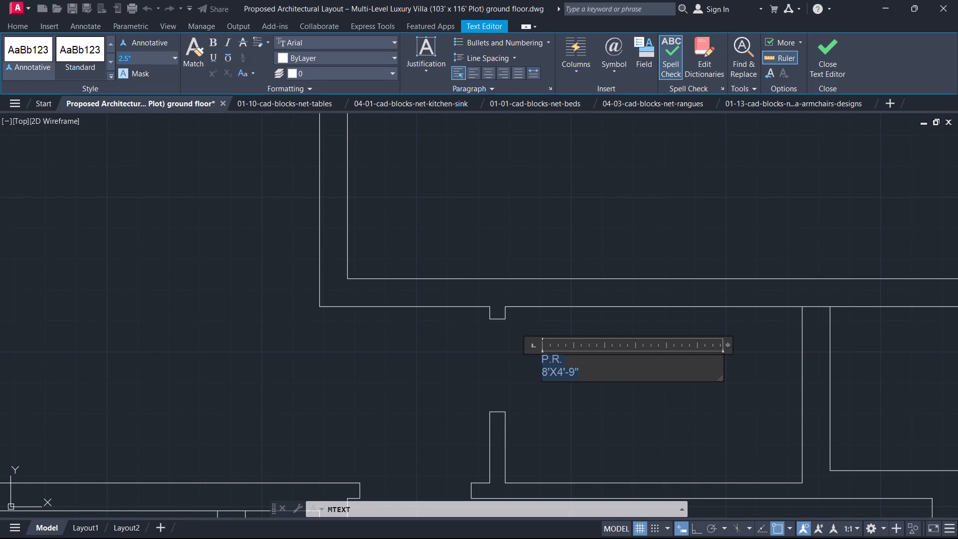
pyautogui.press('8')
pyautogui.press('Return')
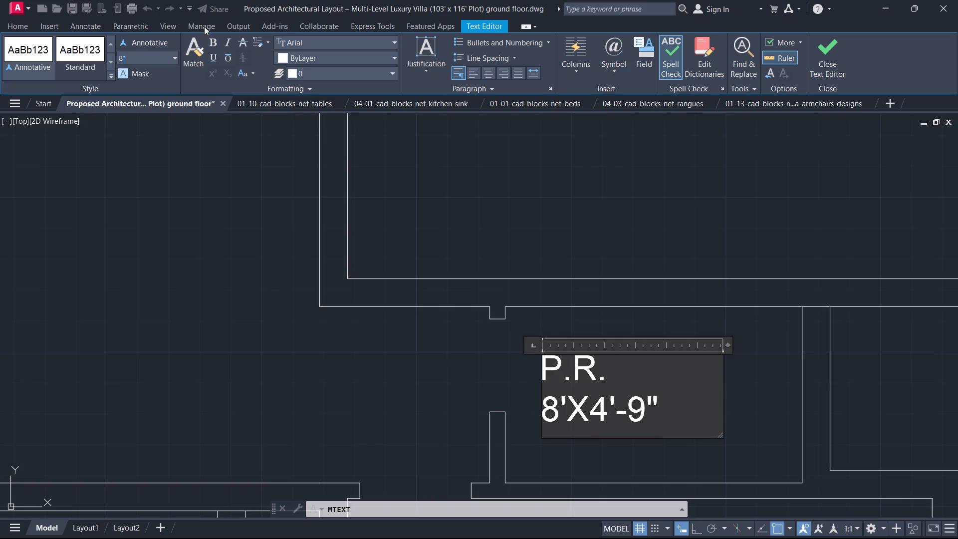
pyautogui.click(825, 56)
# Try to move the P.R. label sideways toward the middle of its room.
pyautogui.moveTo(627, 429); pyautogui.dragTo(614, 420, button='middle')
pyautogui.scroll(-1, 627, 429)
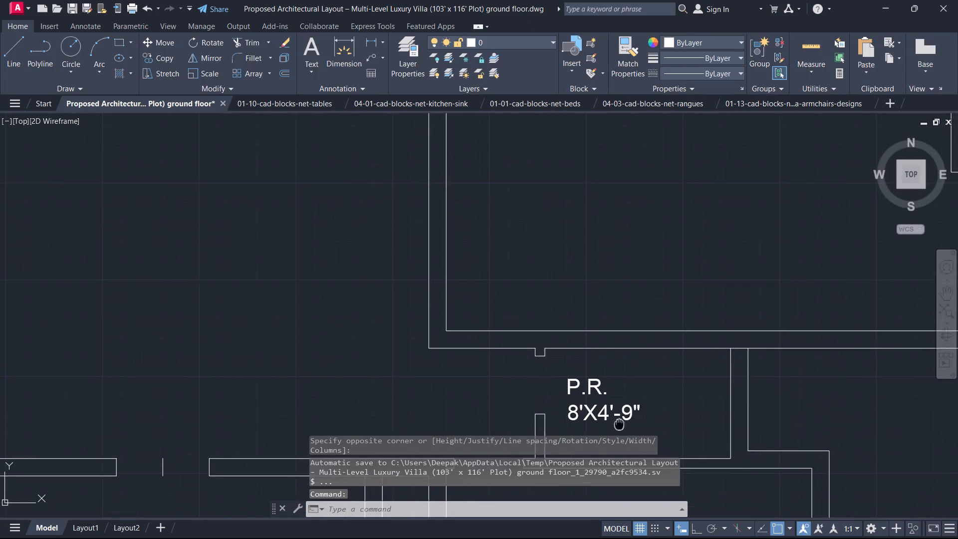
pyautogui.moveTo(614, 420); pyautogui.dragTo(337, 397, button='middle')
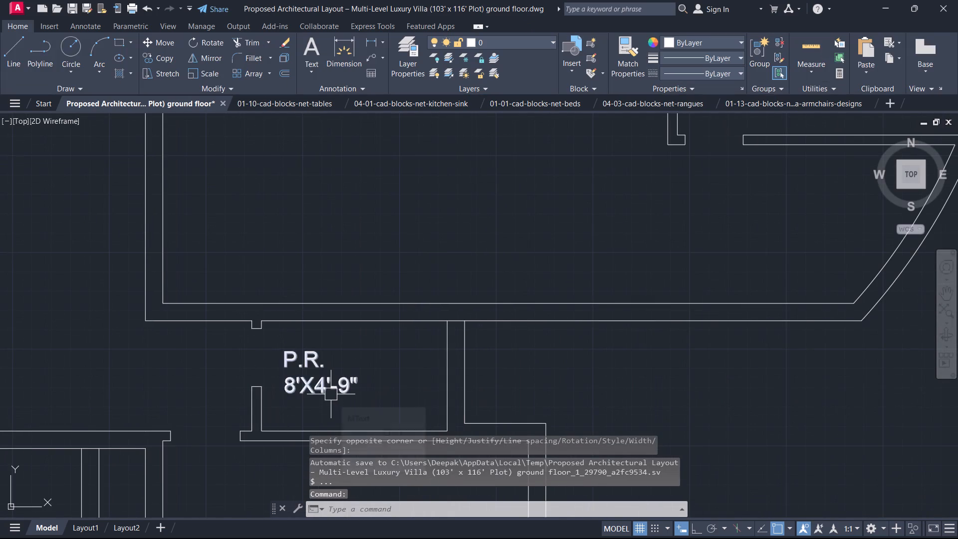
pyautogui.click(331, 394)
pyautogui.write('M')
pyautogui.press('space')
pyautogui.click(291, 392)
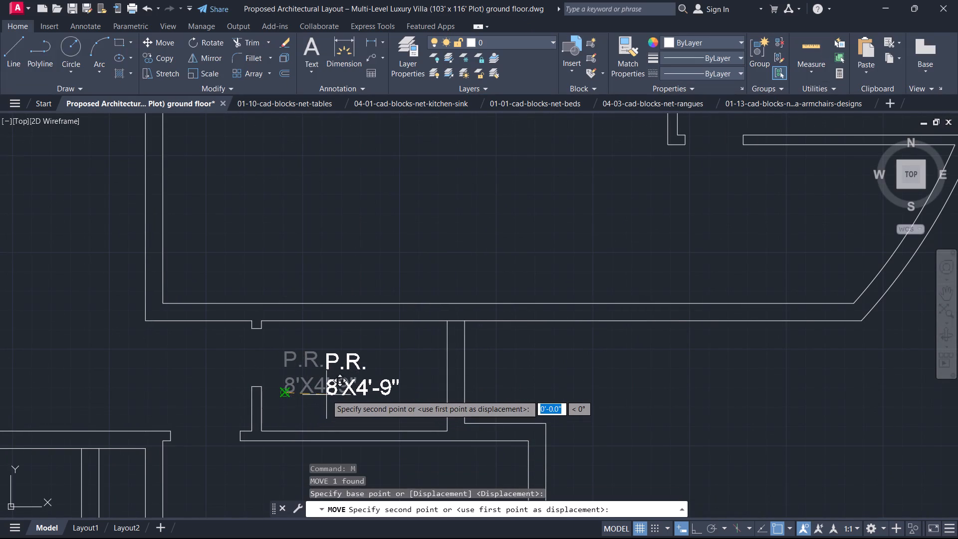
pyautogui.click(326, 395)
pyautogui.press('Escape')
# Move the P.R. label about 2' to the right, toward the middle of its room.
pyautogui.click(294, 379)
pyautogui.press('m')
pyautogui.press('space')
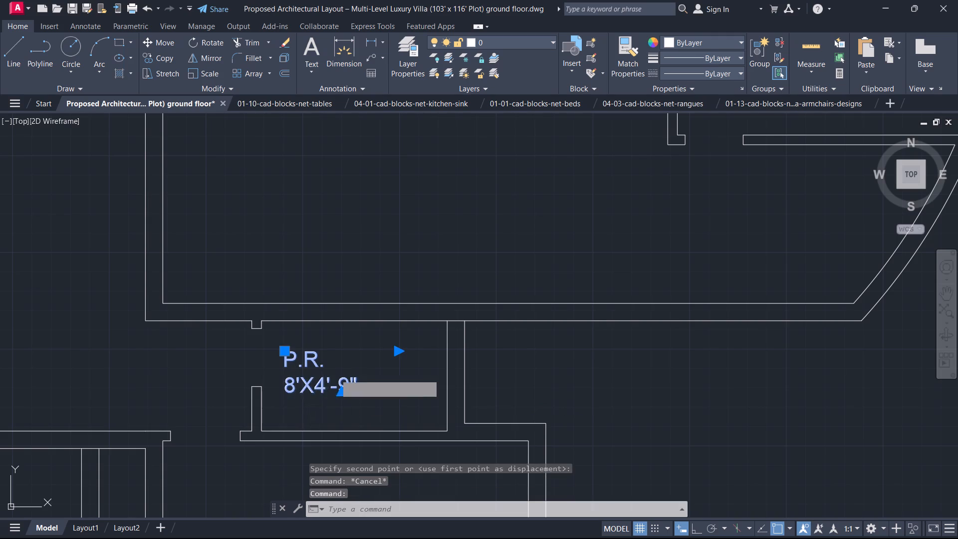
pyautogui.scroll(3, 337, 358)
pyautogui.click(212, 380)
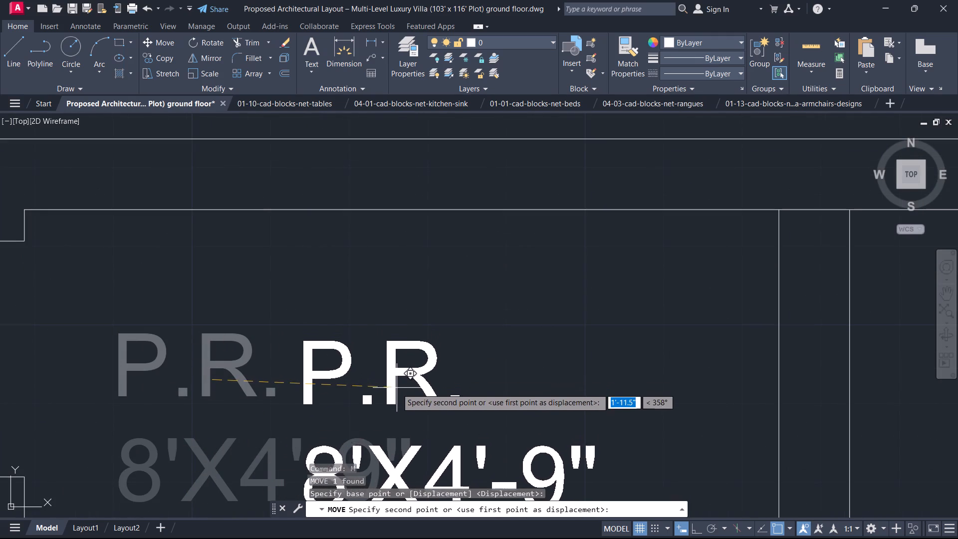
pyautogui.click(399, 393)
pyautogui.press('Escape')
# Add multiline text reading FATHER SUITE in the large room with the slanted corner directly above the P.R. room.
pyautogui.scroll(-3, 392, 396)
pyautogui.moveTo(444, 399); pyautogui.dragTo(611, 388, button='middle')
pyautogui.scroll(-1, 563, 390)
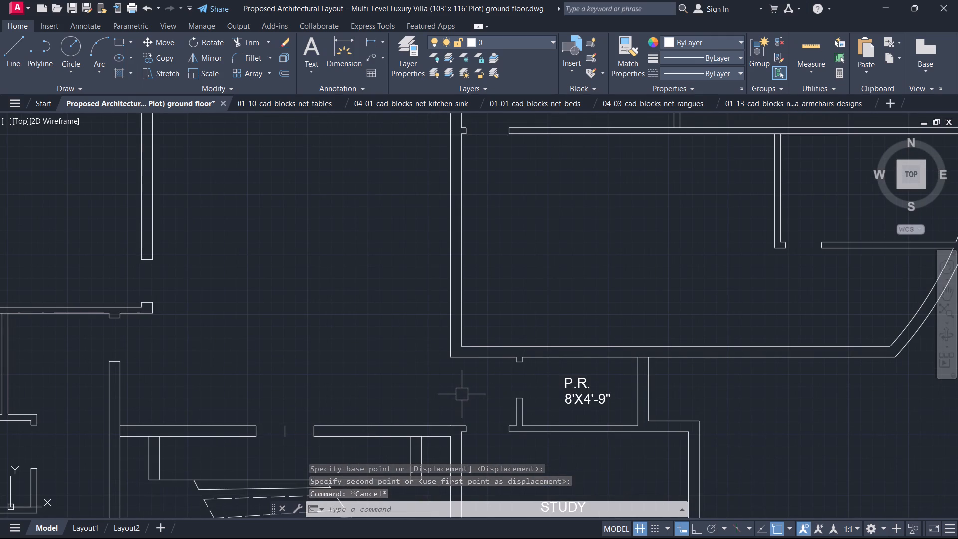
pyautogui.moveTo(520, 353); pyautogui.dragTo(496, 404, button='middle')
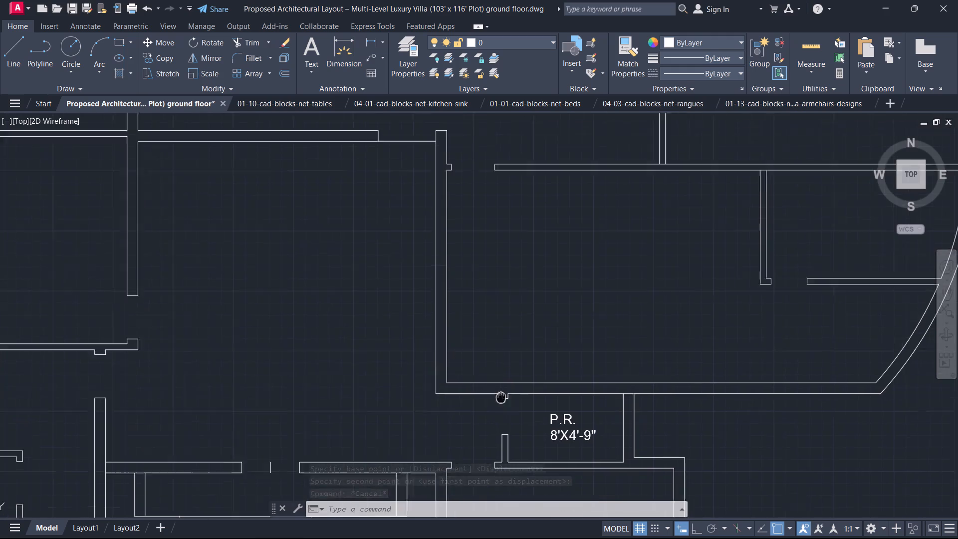
pyautogui.moveTo(496, 404); pyautogui.dragTo(457, 460, button='middle')
pyautogui.write('T')
pyautogui.press('space')
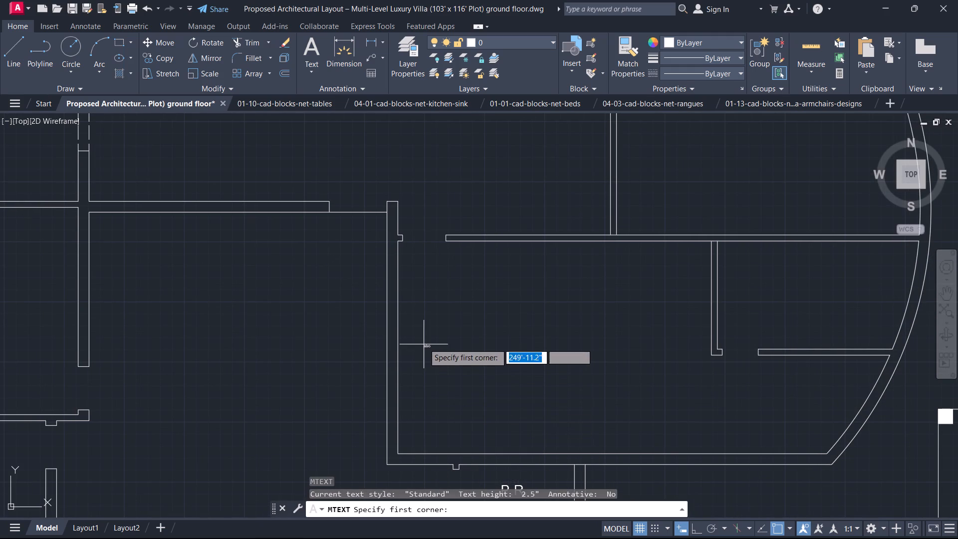
pyautogui.moveTo(441, 363); pyautogui.dragTo(447, 369)
pyautogui.click(569, 417)
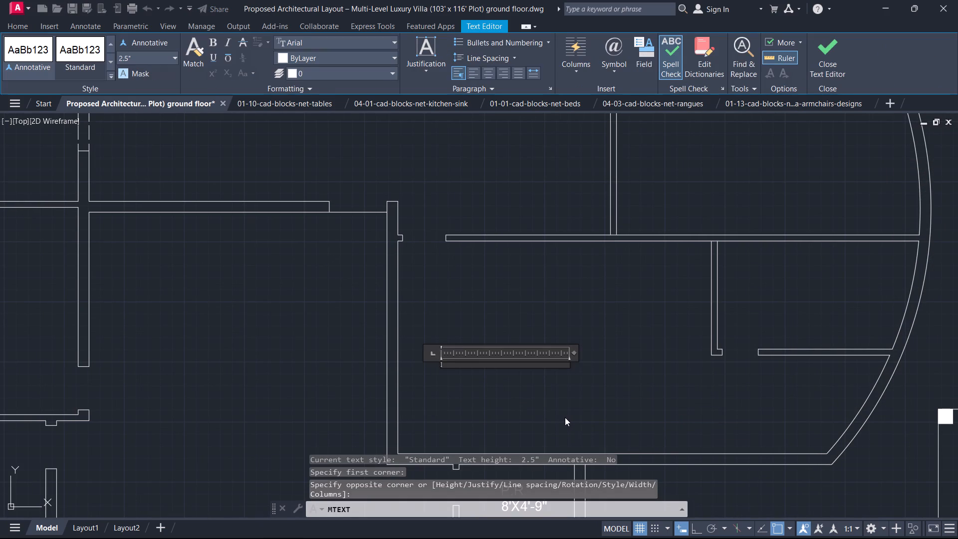
pyautogui.write('FA')
pyautogui.write('RT')
pyautogui.write('HER')
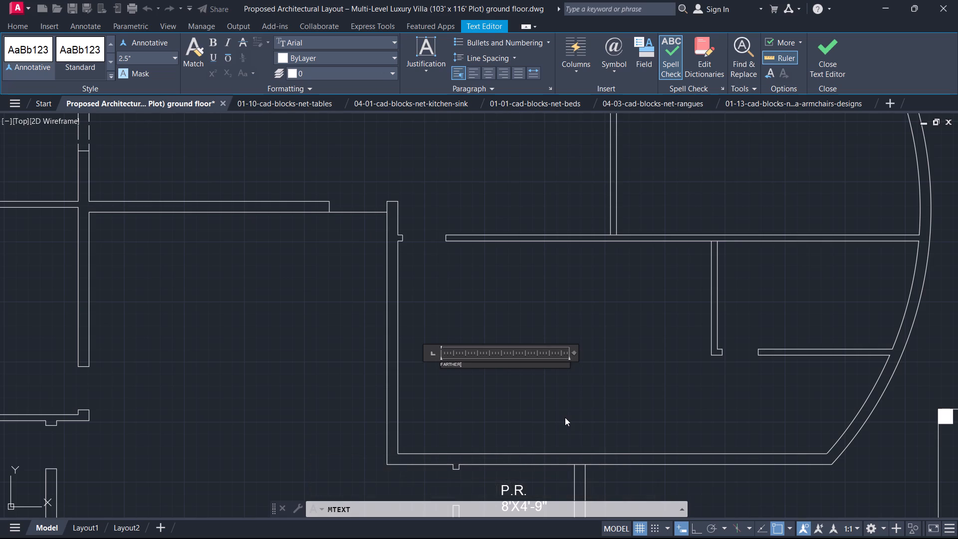
pyautogui.press('BackSpace')
pyautogui.press('BackSpace')
pyautogui.press('BackSpace')
pyautogui.press('BackSpace')
pyautogui.press('BackSpace')
pyautogui.press('BackSpace')
pyautogui.press('BackSpace')
pyautogui.press('BackSpace')
pyautogui.write('FA')
pyautogui.write('THER')
pyautogui.press('Return')
pyautogui.press('s')
pyautogui.press('BackSpace')
pyautogui.press('BackSpace')
pyautogui.press('s')
pyautogui.press('BackSpace')
pyautogui.press('space')
pyautogui.write('S')
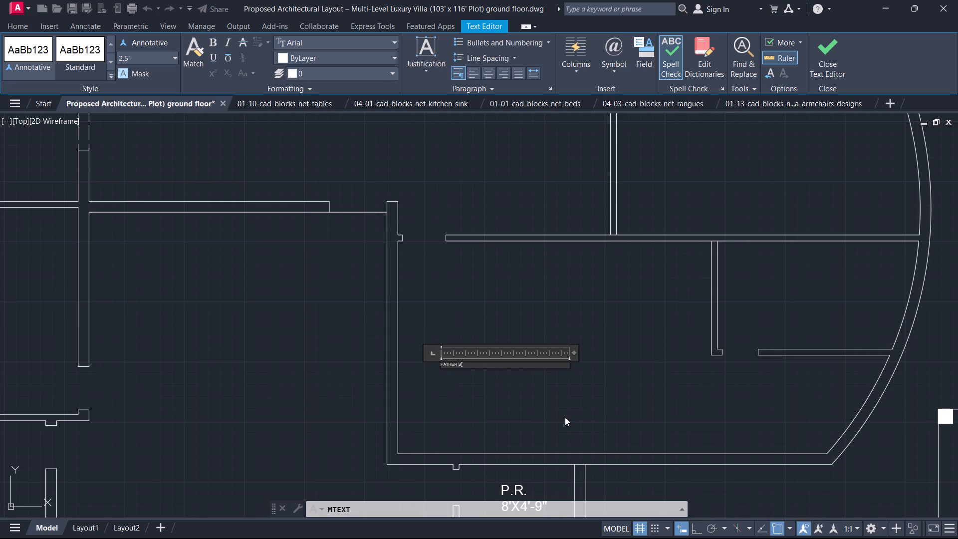
pyautogui.write('UITE')
# Enter the room size 21'-0"X14'-9" on a second line below FATHER SUITE.
pyautogui.press('Return')
pyautogui.write('21')
pyautogui.press("'")
pyautogui.write('-0')
pyautogui.hotkey('shift', '"')
pyautogui.write('X14')
pyautogui.press('-')
pyautogui.press('BackSpace')
pyautogui.write("'-")
pyautogui.press('9')
pyautogui.hotkey('shift', '"')
# Set the text height of the whole FATHER SUITE label to 8" and finish the label.
pyautogui.hotkey('ctrl', 'a')
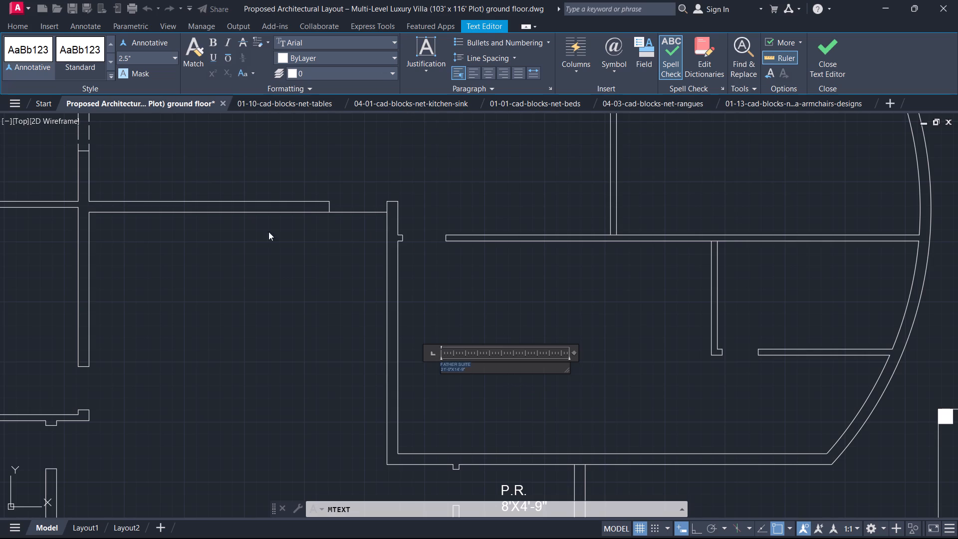
pyautogui.click(148, 59)
pyautogui.press('8')
pyautogui.press('Return')
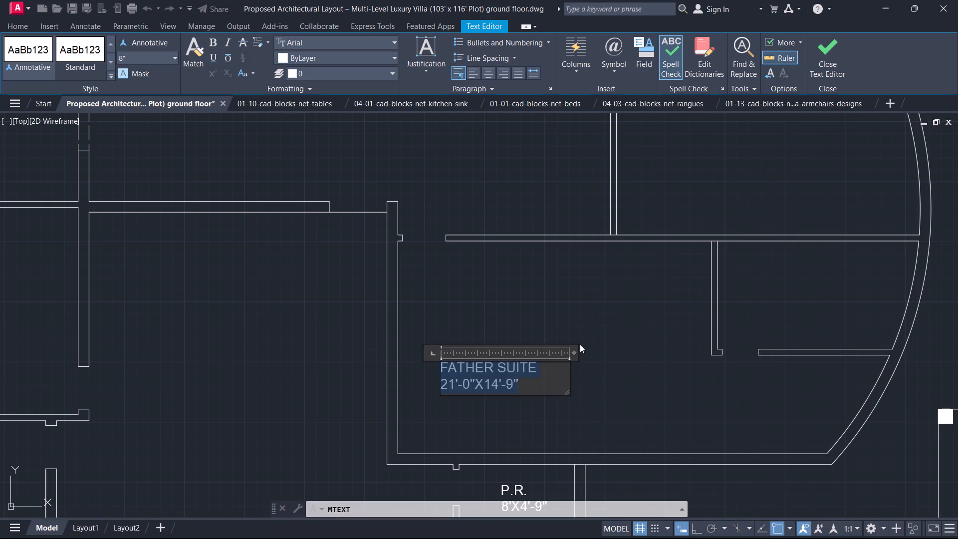
pyautogui.click(825, 44)
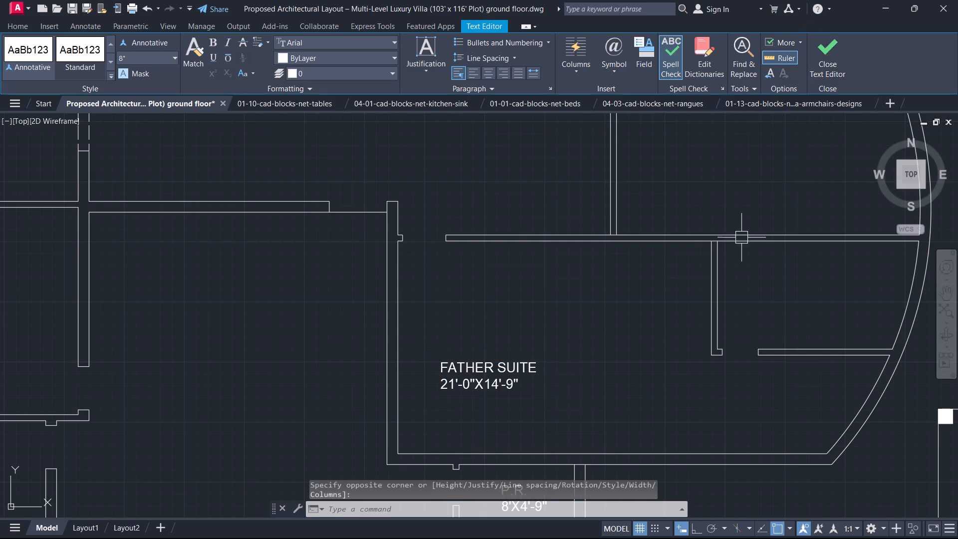
# Trim the wall line crossing the top of the short partition at the father suite's upper wall.
pyautogui.scroll(-2, 691, 331)
pyautogui.moveTo(691, 331); pyautogui.dragTo(395, 354, button='middle')
pyautogui.scroll(6, 394, 321)
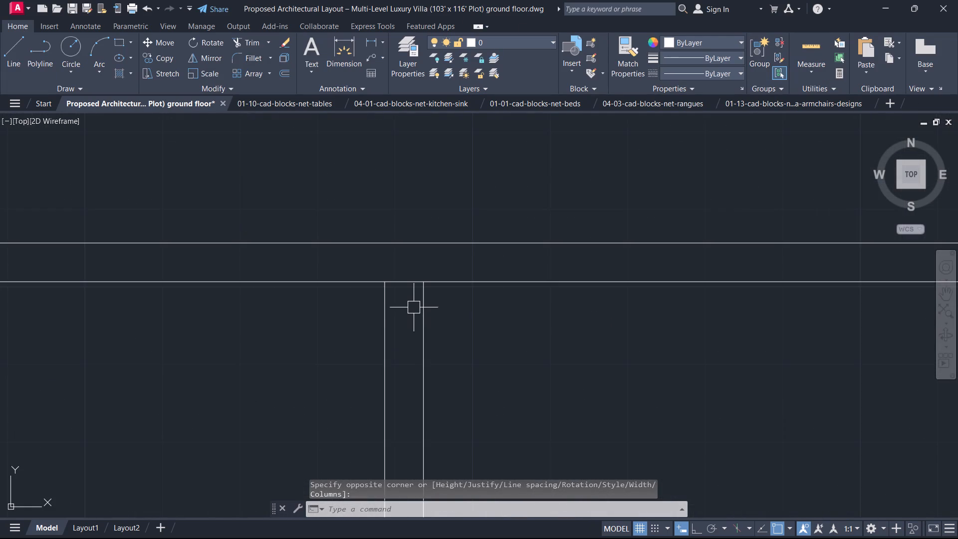
pyautogui.press('t')
pyautogui.press('r')
pyautogui.press('space')
pyautogui.click(405, 285)
pyautogui.press('Escape')
pyautogui.scroll(-4, 414, 316)
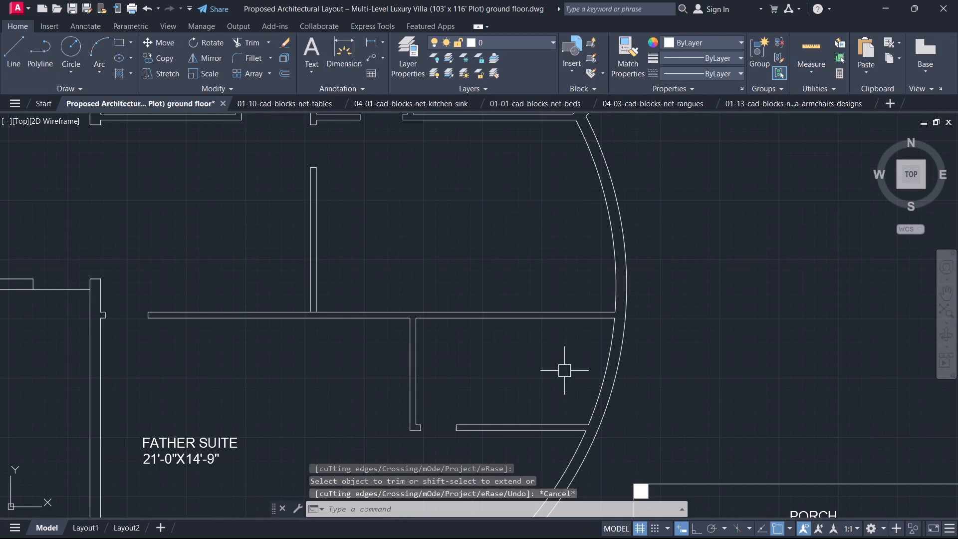
# Add multiline text reading CHILDBEDS in the room with the curved outer wall directly above the father suite.
pyautogui.moveTo(567, 370); pyautogui.dragTo(572, 295, button='middle')
pyautogui.scroll(-2, 535, 333)
pyautogui.moveTo(535, 332); pyautogui.dragTo(546, 396, button='middle')
pyautogui.scroll(1, 542, 336)
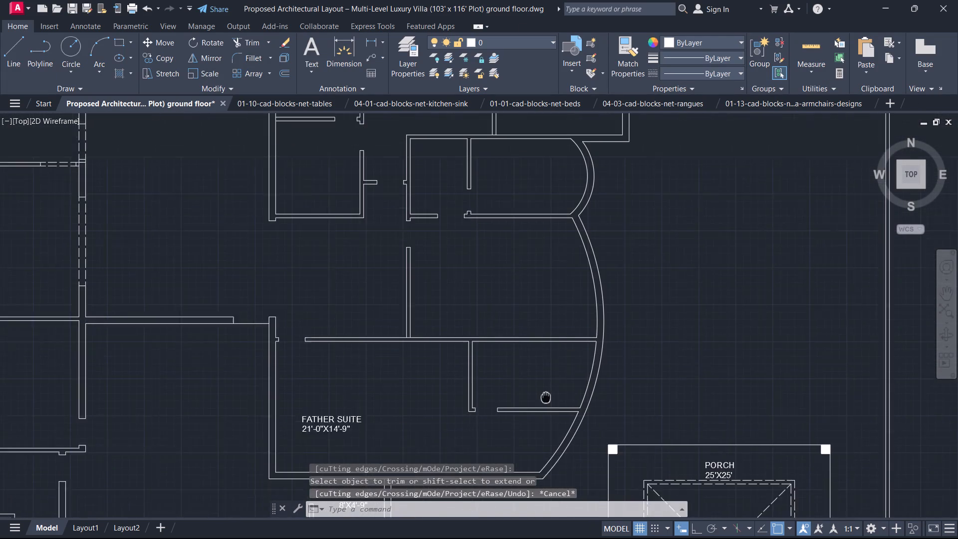
pyautogui.moveTo(546, 396); pyautogui.dragTo(543, 416, button='middle')
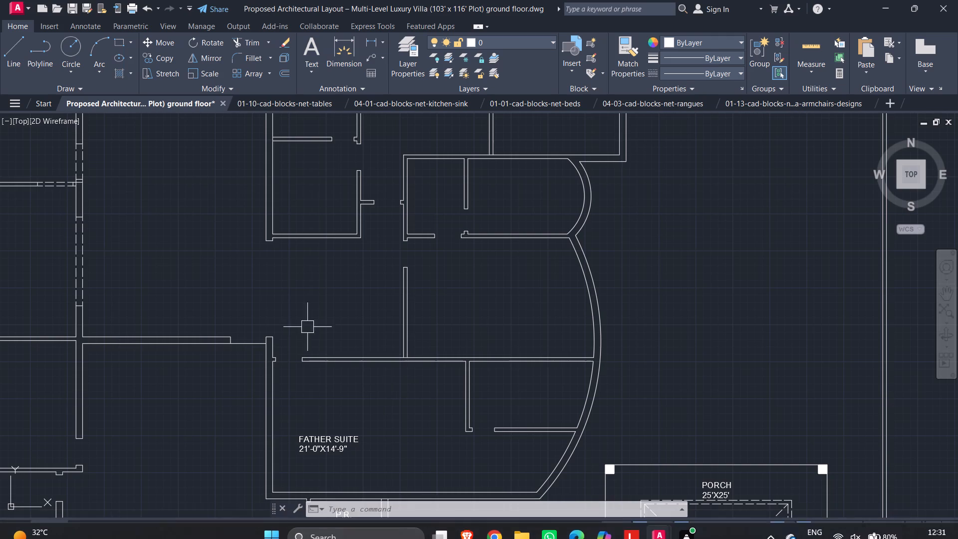
pyautogui.write('T')
pyautogui.press('space')
pyautogui.scroll(1, 505, 281)
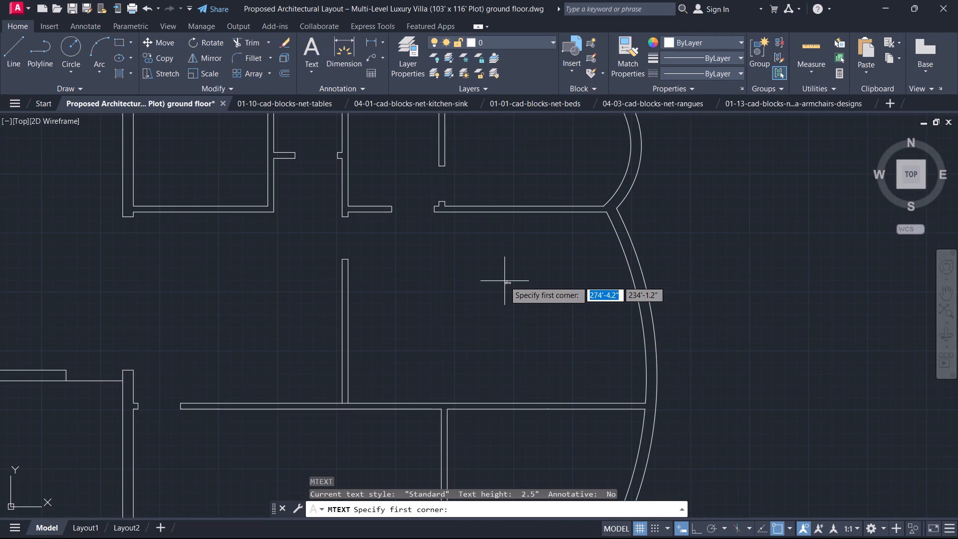
pyautogui.click(410, 264)
pyautogui.click(545, 304)
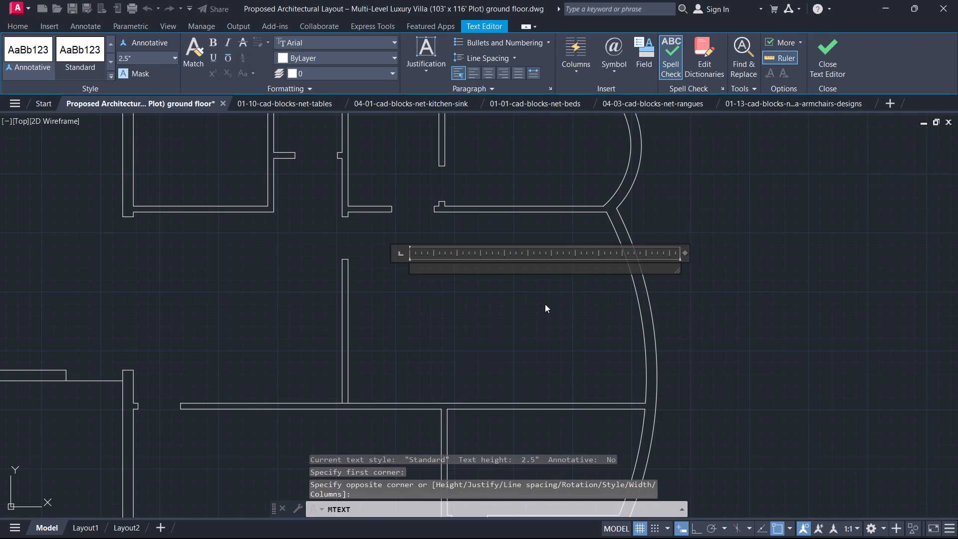
pyautogui.write('CHI')
pyautogui.press('l')
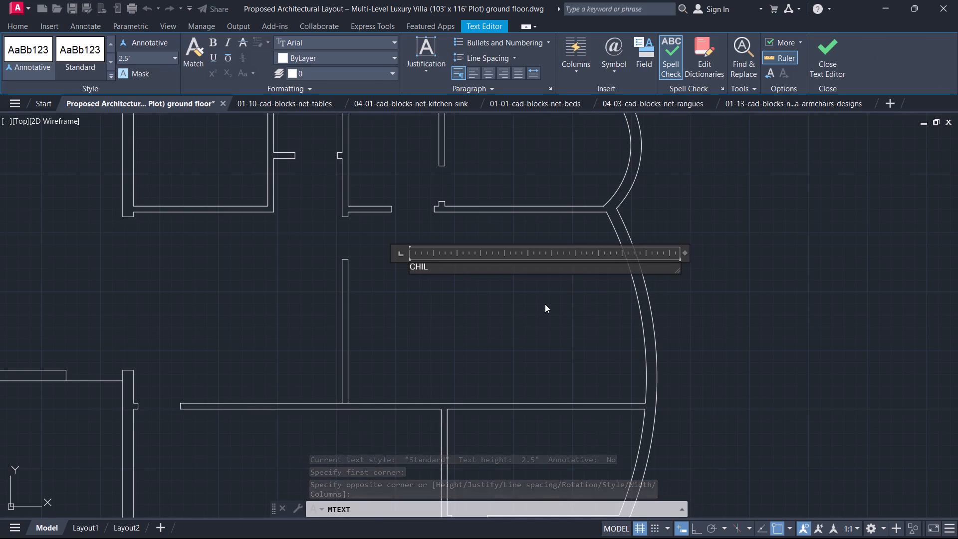
pyautogui.press('d')
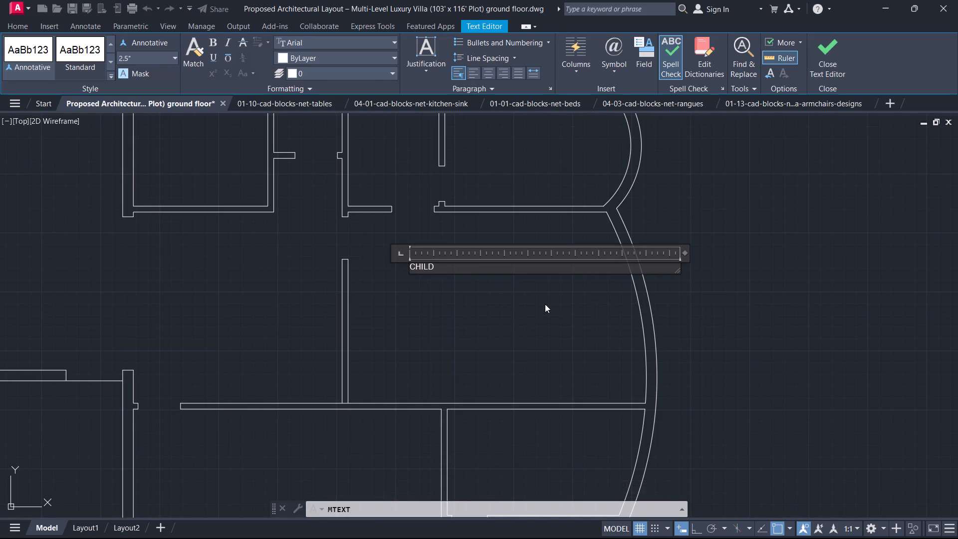
pyautogui.write('BEDS')
# Enter the room size 17'-6"X13'-6" on a second line below CHILDBEDS.
pyautogui.press('Return')
pyautogui.write("17'")
pyautogui.write('-6"')
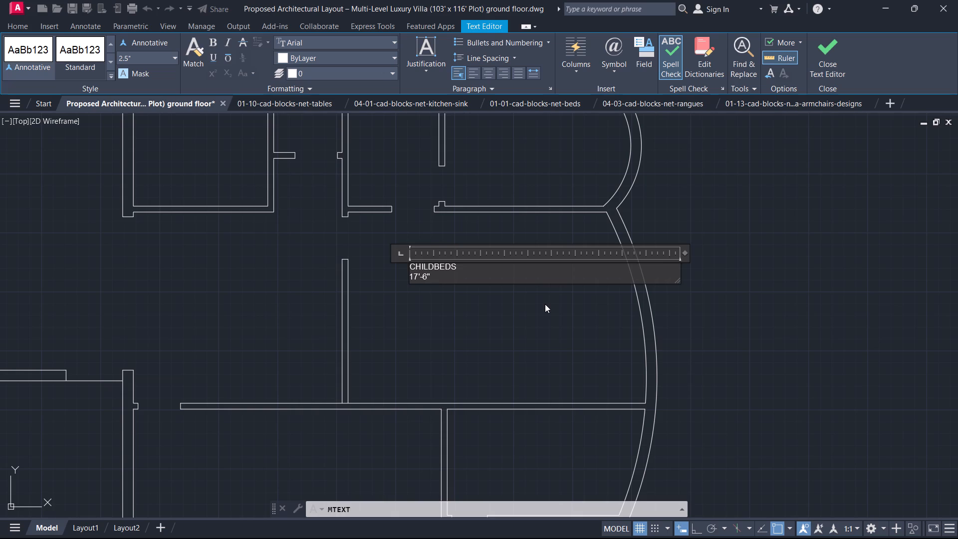
pyautogui.write('X1')
pyautogui.press('3')
pyautogui.press('-')
pyautogui.press('BackSpace')
pyautogui.press("'")
pyautogui.press('-')
pyautogui.write('6"')
# Set the text height of the whole CHILDBEDS label to 8".
pyautogui.hotkey('ctrl', 'a')
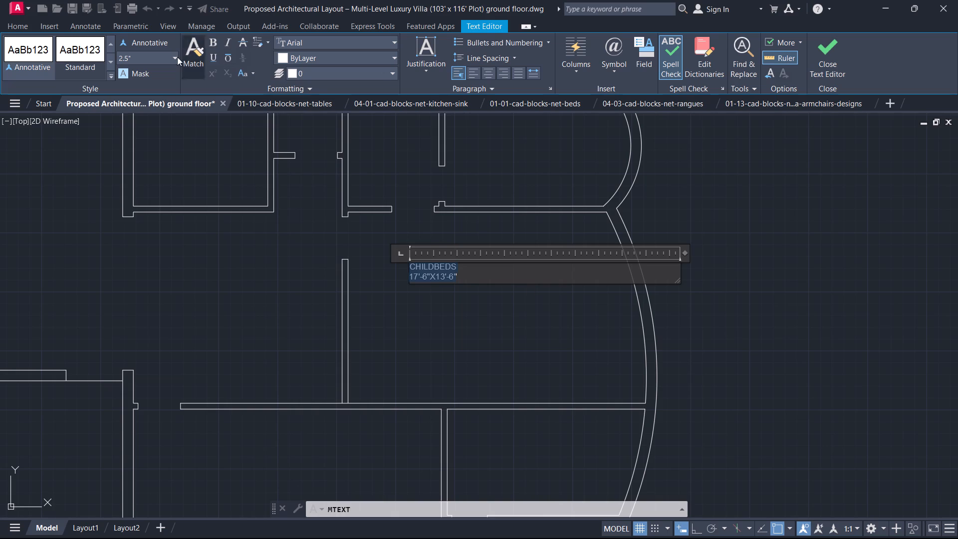
pyautogui.click(145, 59)
pyautogui.press('8')
pyautogui.press('Return')
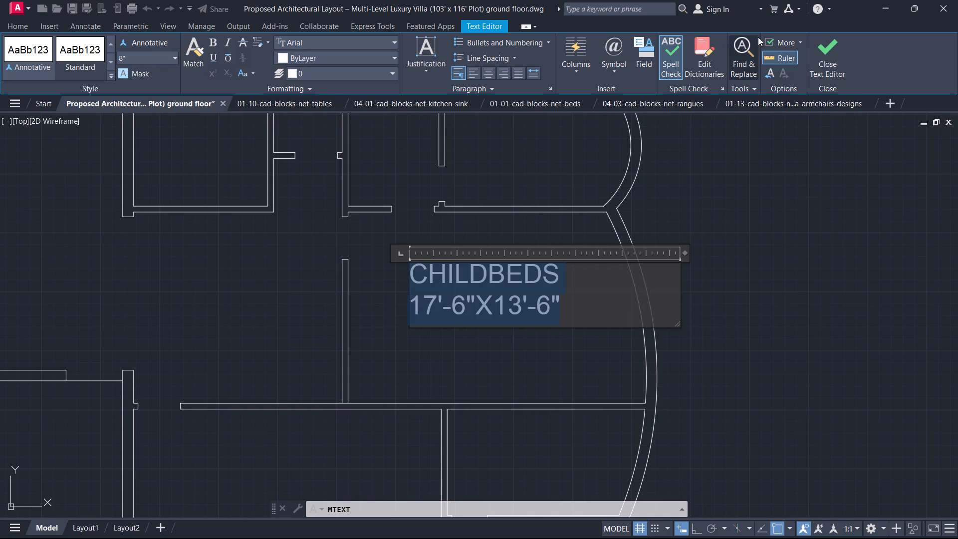
# Close the finished CHILDBEDS label and move it down and right, toward the middle of its room.
pyautogui.click(822, 60)
pyautogui.moveTo(491, 315); pyautogui.dragTo(493, 327, button='middle')
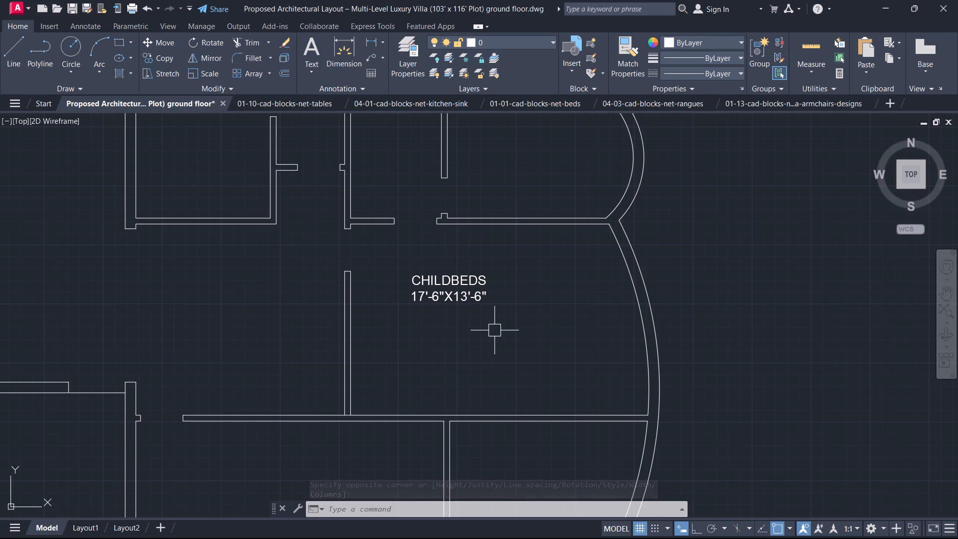
pyautogui.press('m')
pyautogui.press('space')
pyautogui.click(463, 298)
pyautogui.press('space')
pyautogui.click(457, 294)
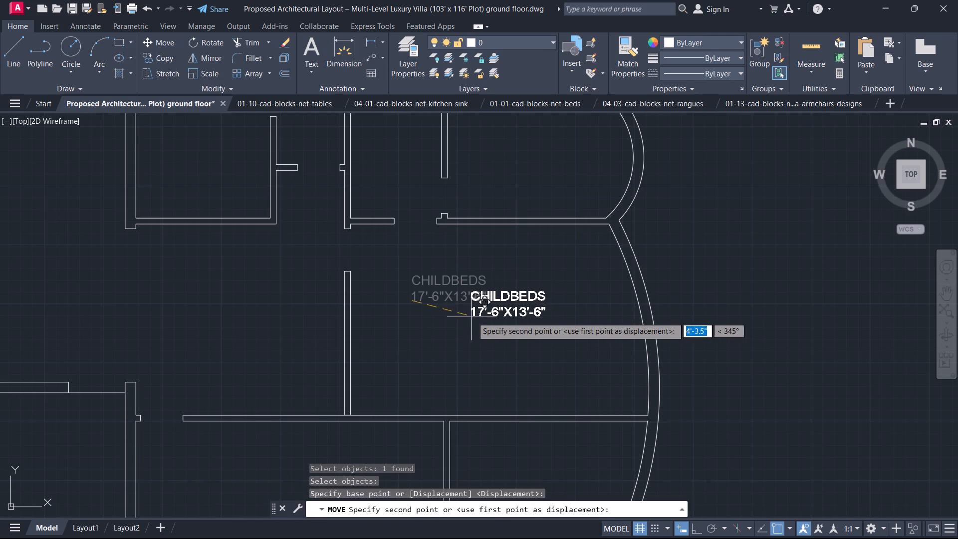
pyautogui.click(446, 335)
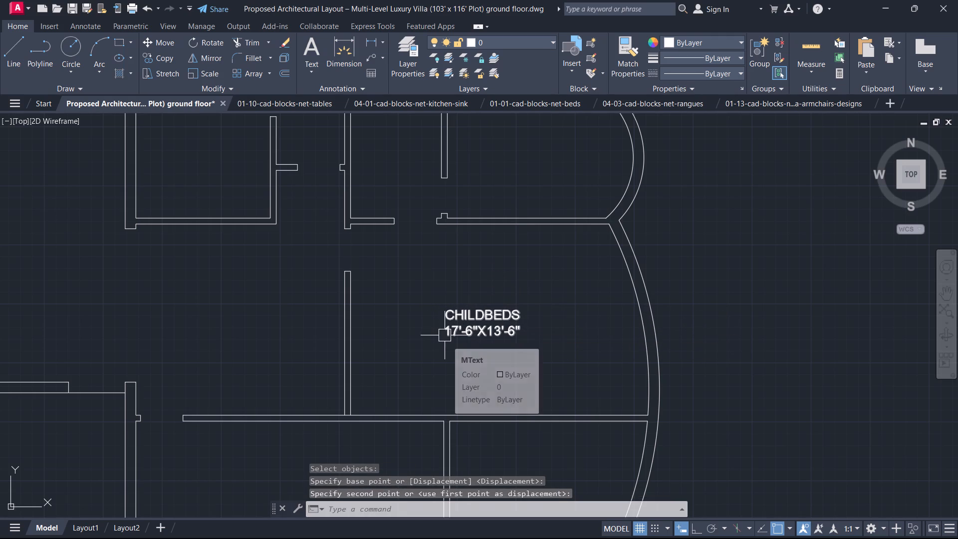
pyautogui.press('Escape')
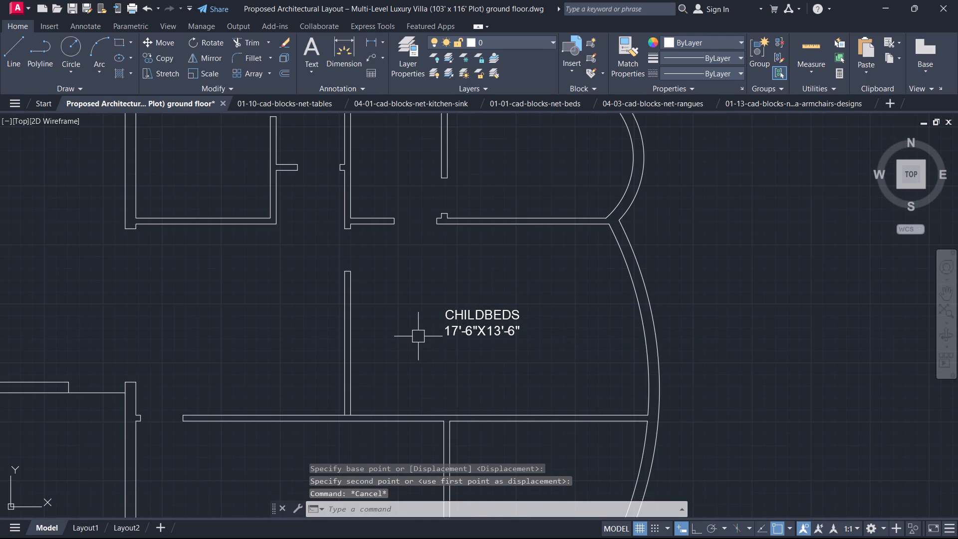
# Add multiline text reading DRESS in the small rectangular room above the CHILDBEDS room, beside the curved-wall room.
pyautogui.moveTo(418, 336); pyautogui.dragTo(465, 487, button='middle')
pyautogui.scroll(-1, 418, 336)
pyautogui.scroll(3, 475, 428)
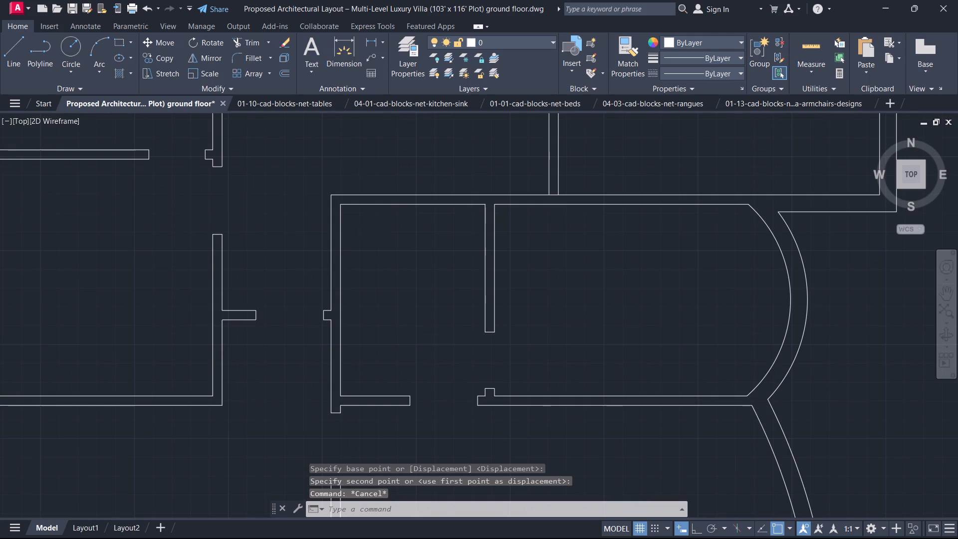
pyautogui.write('T')
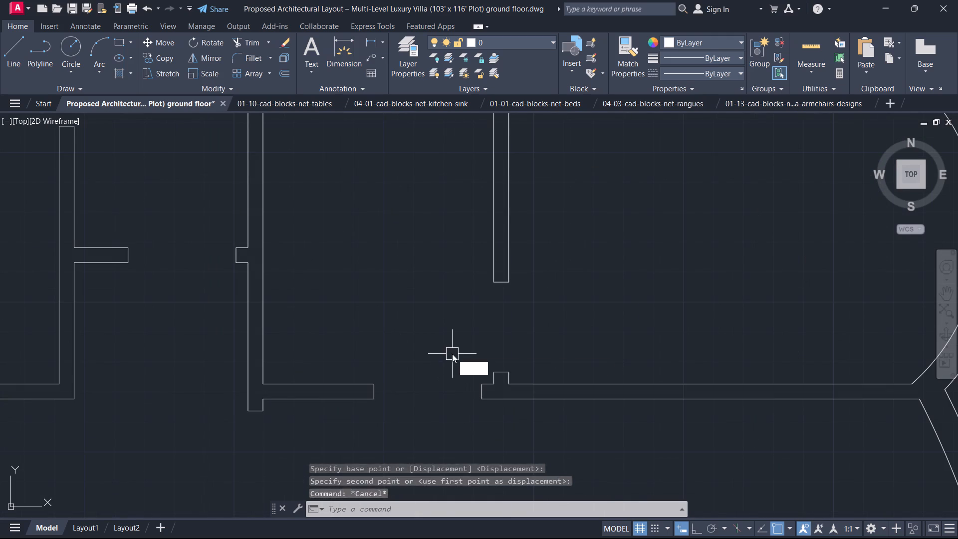
pyautogui.press('space')
pyautogui.scroll(-1, 369, 271)
pyautogui.moveTo(373, 273); pyautogui.dragTo(470, 501, button='middle')
pyautogui.scroll(1, 445, 460)
pyautogui.moveTo(388, 369); pyautogui.dragTo(394, 374)
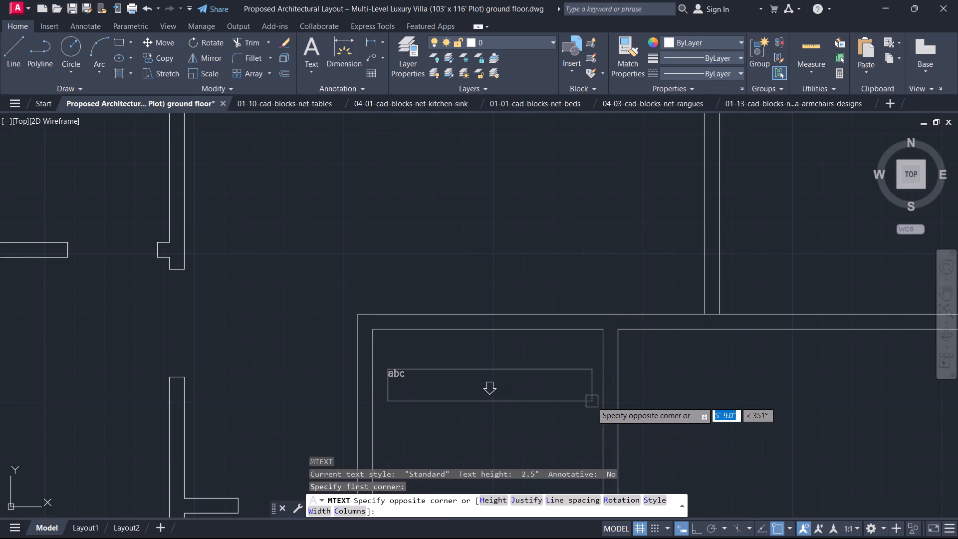
pyautogui.click(586, 406)
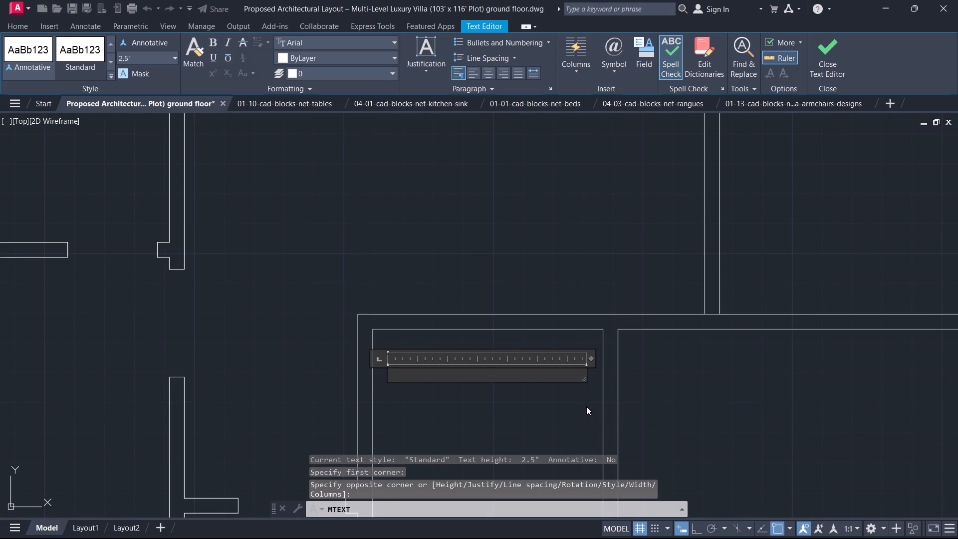
pyautogui.write('DRESS')
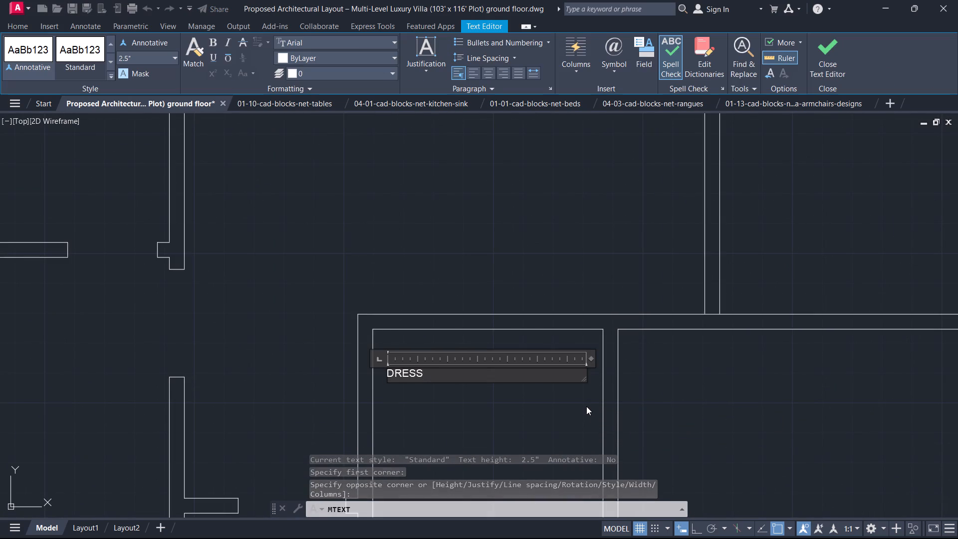
# Enter the room size 6'-6"X8'-6" on a second line below DRESS.
pyautogui.press('Return')
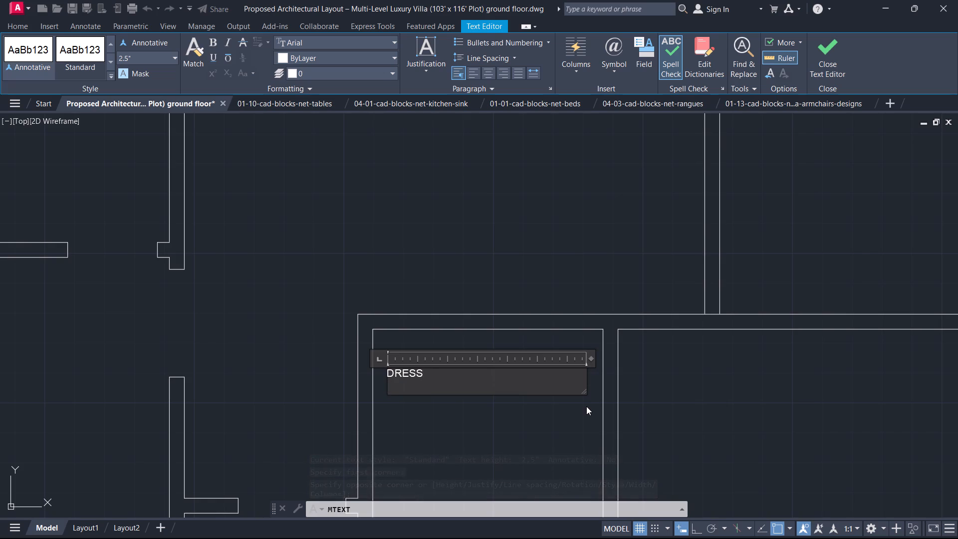
pyautogui.write("6'6")
pyautogui.press('BackSpace')
pyautogui.write('-+')
pyautogui.press('BackSpace')
pyautogui.write('6"')
pyautogui.press('x')
pyautogui.press('8')
pyautogui.press("'")
pyautogui.write('-6"')
# Set the text height of the whole DRESS label to 8" and finish editing it.
pyautogui.hotkey('ctrl', 'a')
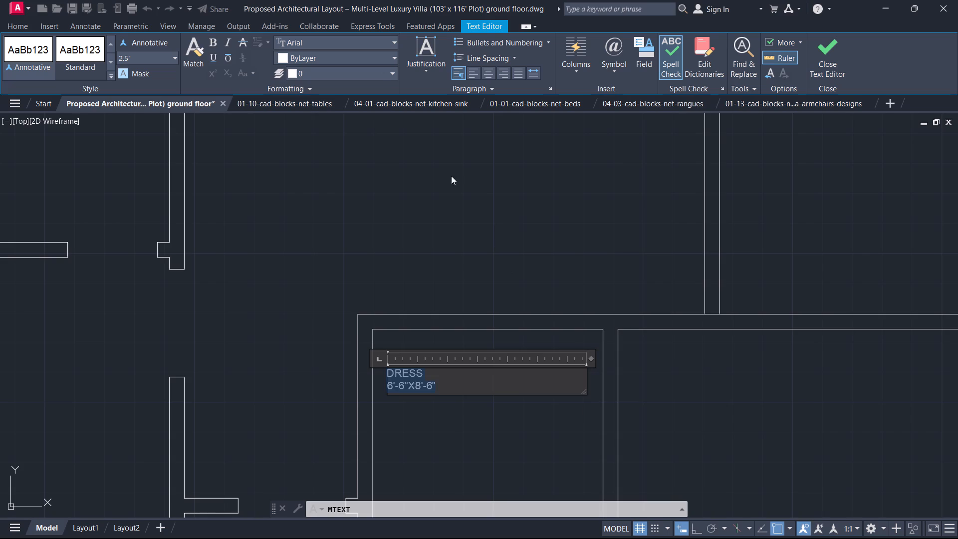
pyautogui.click(138, 61)
pyautogui.press('8')
pyautogui.press('Return')
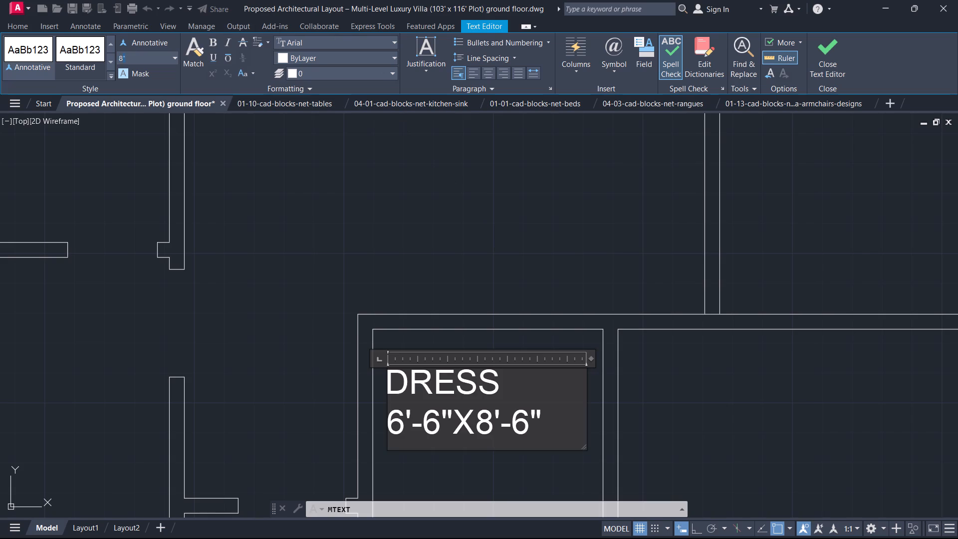
pyautogui.click(836, 66)
# Copy the DRESS label into the adjoining room with the curved outer wall.
pyautogui.scroll(1, 672, 259)
pyautogui.scroll(-4, 627, 260)
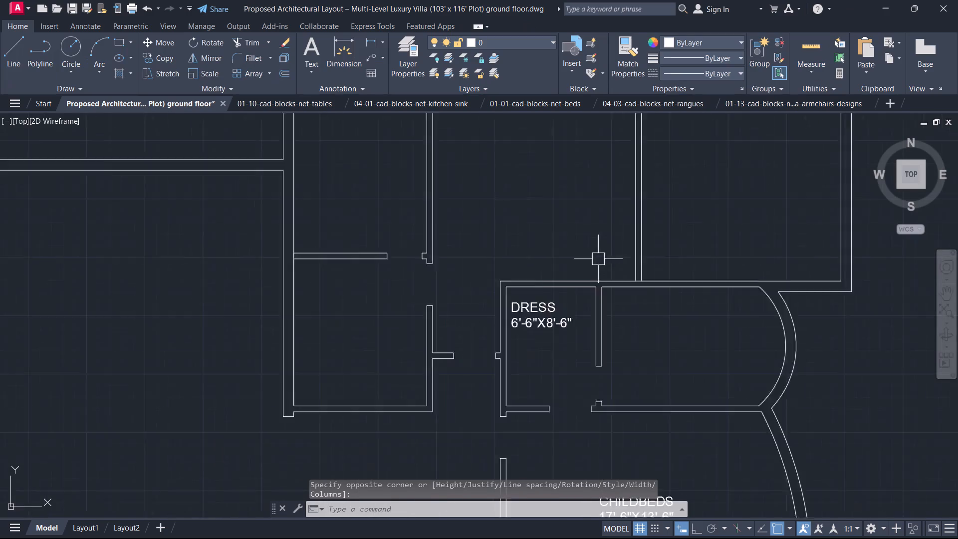
pyautogui.moveTo(592, 267); pyautogui.dragTo(566, 224, button='middle')
pyautogui.scroll(1, 566, 224)
pyautogui.scroll(1, 535, 283)
pyautogui.click(531, 281)
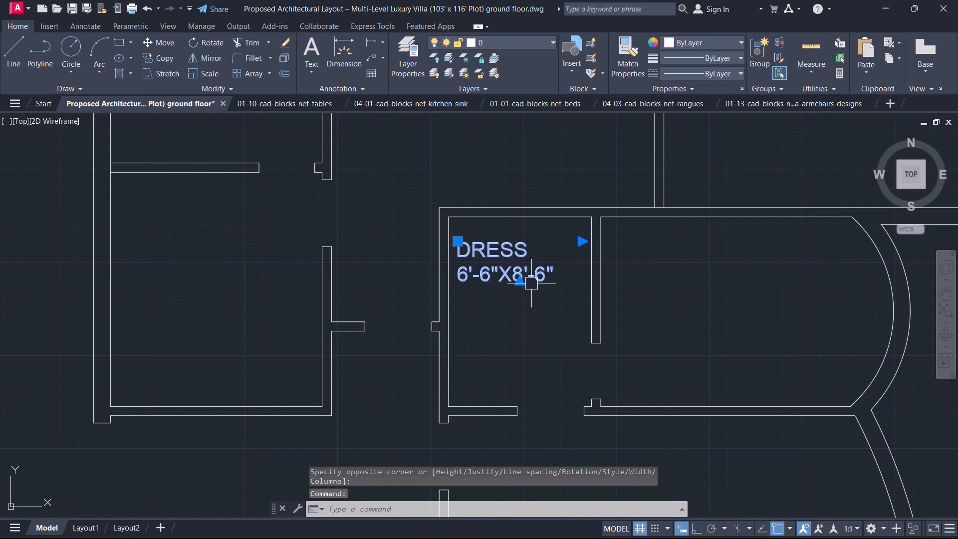
pyautogui.press('c')
pyautogui.press('o')
pyautogui.press('space')
pyautogui.moveTo(518, 258); pyautogui.dragTo(537, 274)
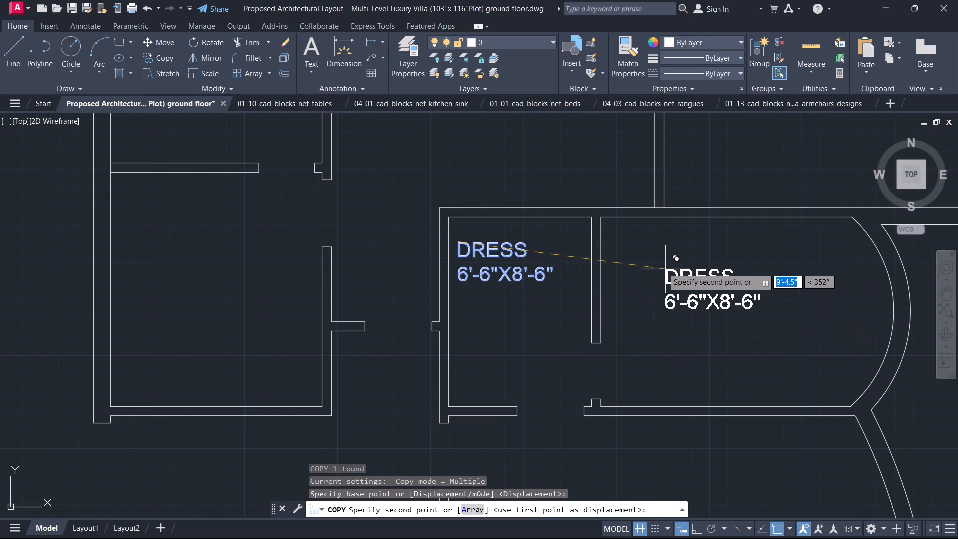
pyautogui.click(680, 292)
pyautogui.press('Escape')
# Change the copied label's room name to BATH, keeping the size on its own second line.
pyautogui.doubleClick(720, 298)
pyautogui.moveTo(777, 305); pyautogui.dragTo(774, 305)
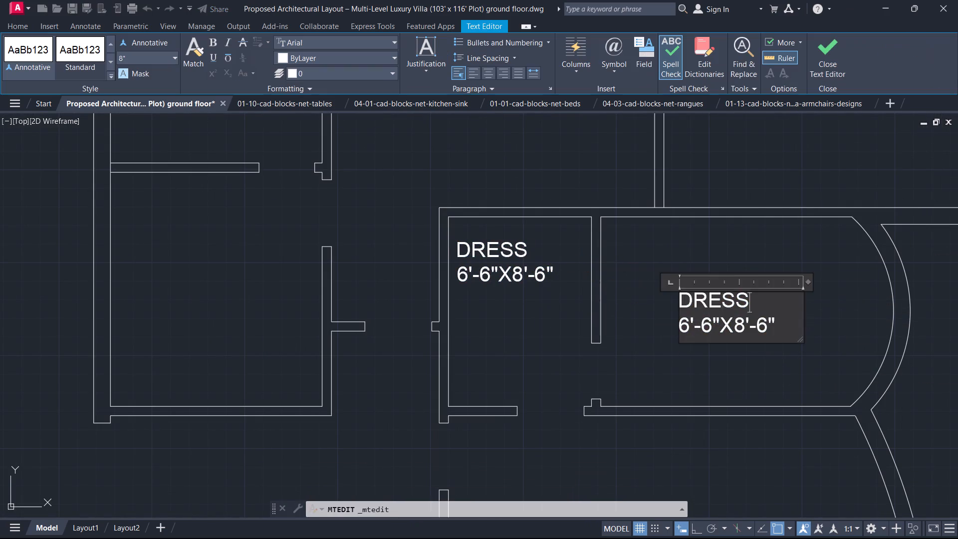
pyautogui.moveTo(774, 305); pyautogui.dragTo(671, 313)
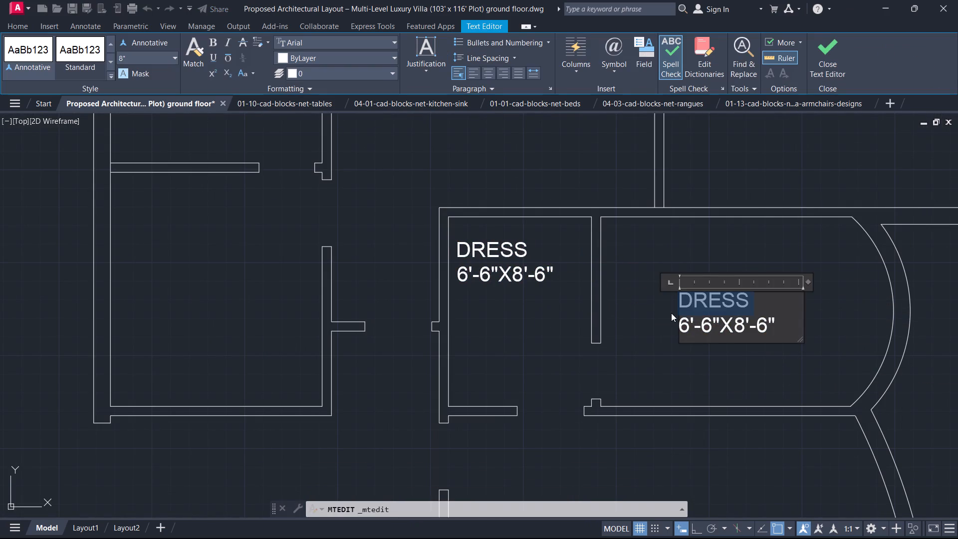
pyautogui.write('BAT')
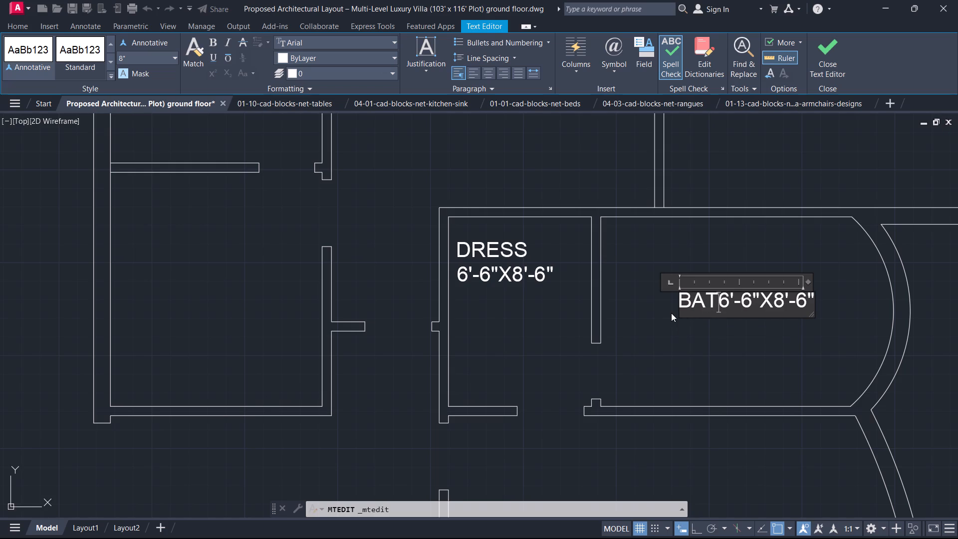
pyautogui.press('h')
pyautogui.press('Return')
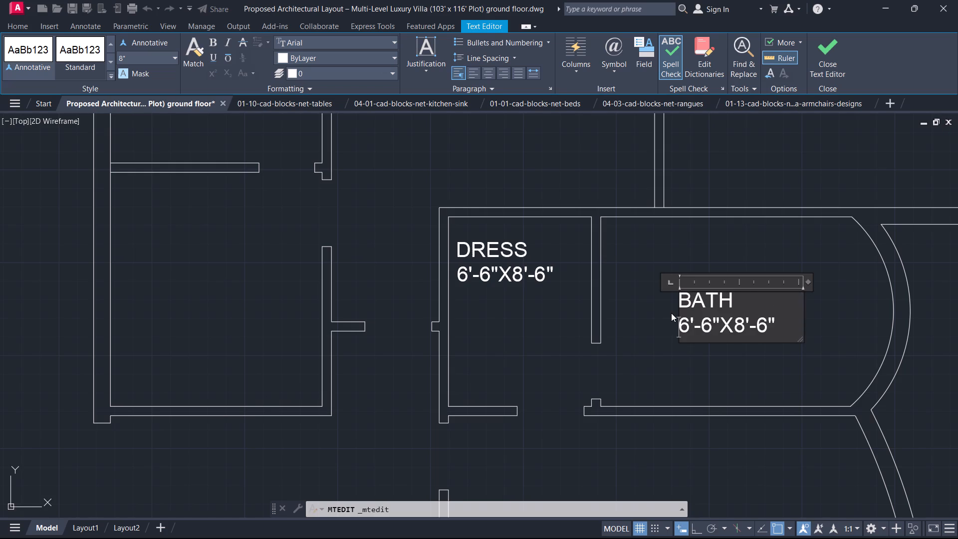
# Change the BATH label's size line to 13'X8'-6" and finish editing the label.
pyautogui.press('Right')
pyautogui.press('BackSpace')
pyautogui.write('13')
pyautogui.press('Right')
pyautogui.press('Right')
pyautogui.press('Right')
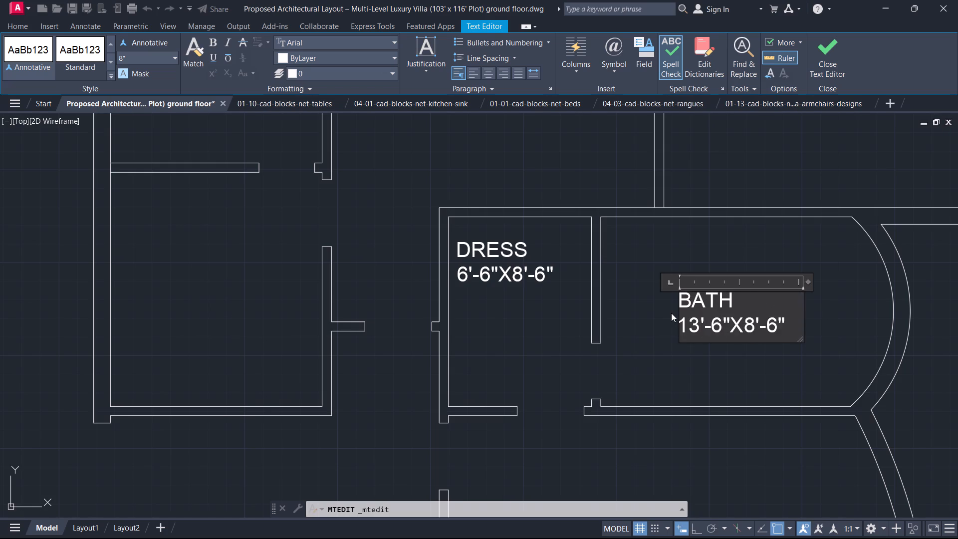
pyautogui.press('BackSpace')
pyautogui.press('BackSpace')
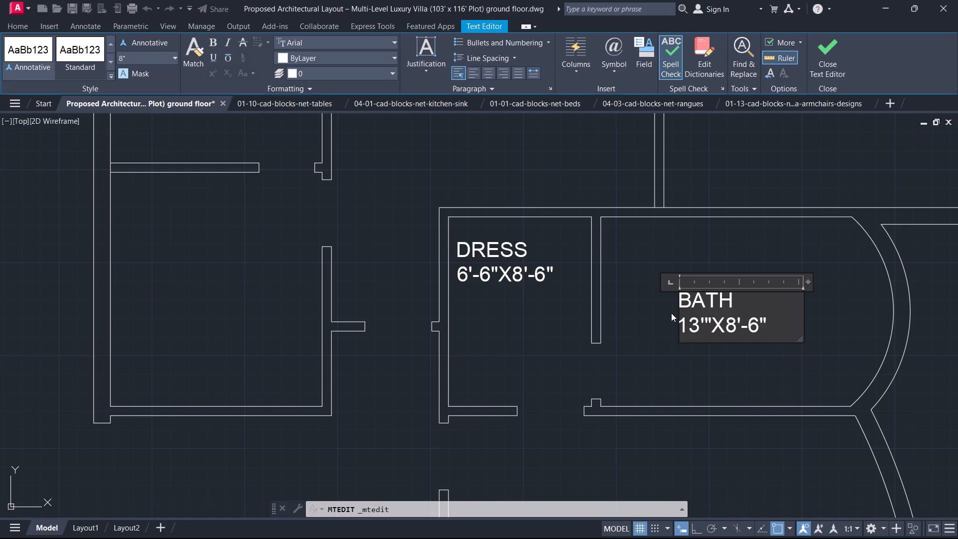
pyautogui.press('Right')
pyautogui.press('BackSpace')
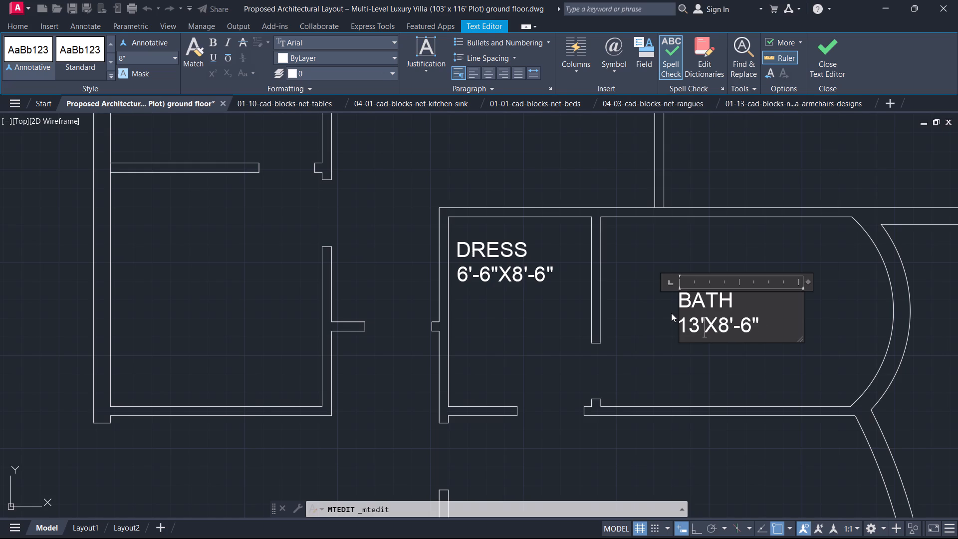
pyautogui.click(825, 75)
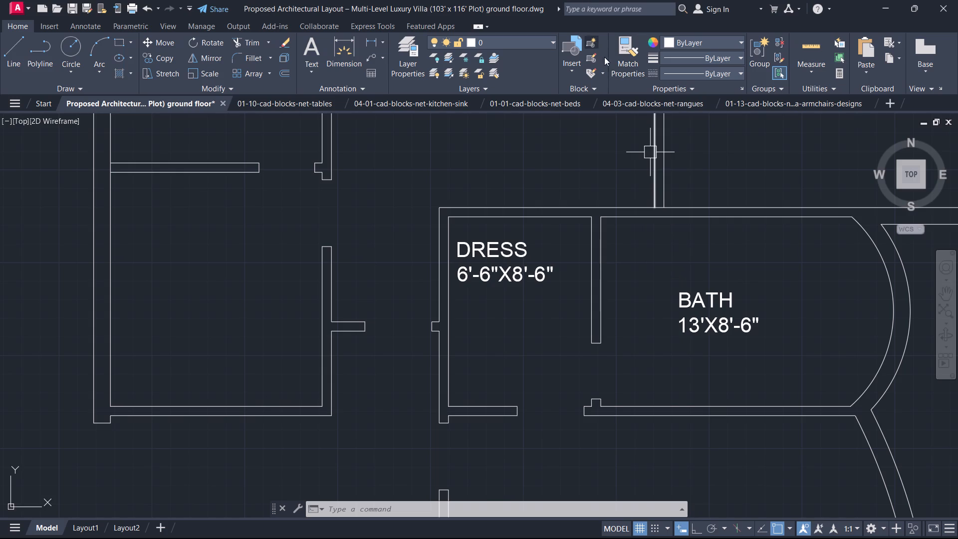
# Draw a horizontal line with Ortho on across the partition wall north of BATH, starting at its west face's midpoint.
pyautogui.scroll(-3, 601, 273)
pyautogui.moveTo(598, 274); pyautogui.dragTo(568, 338, button='middle')
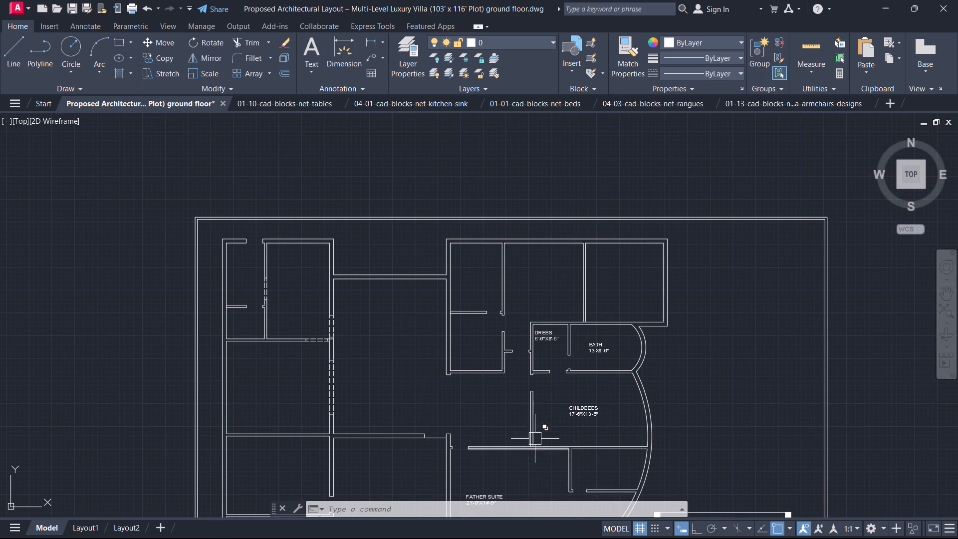
pyautogui.scroll(1, 598, 283)
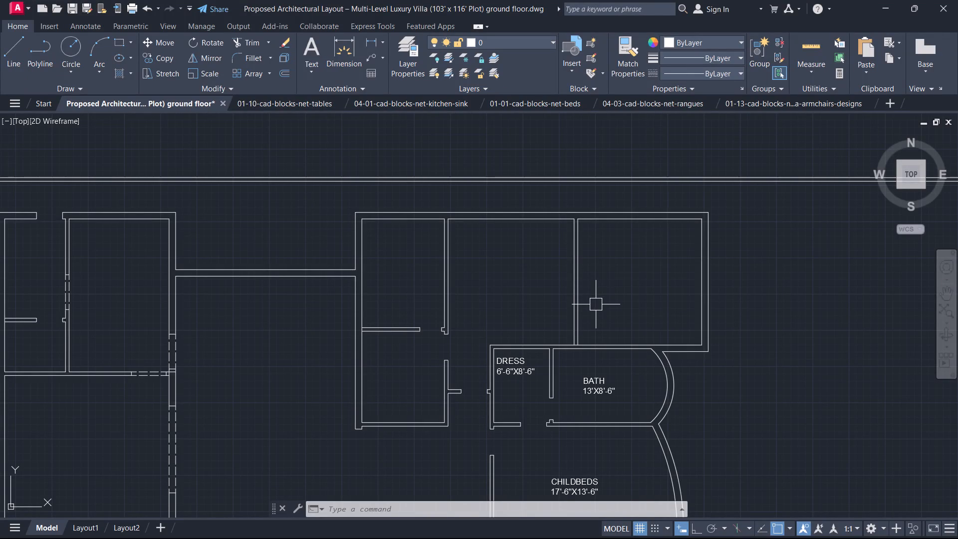
pyautogui.write('L')
pyautogui.press('space')
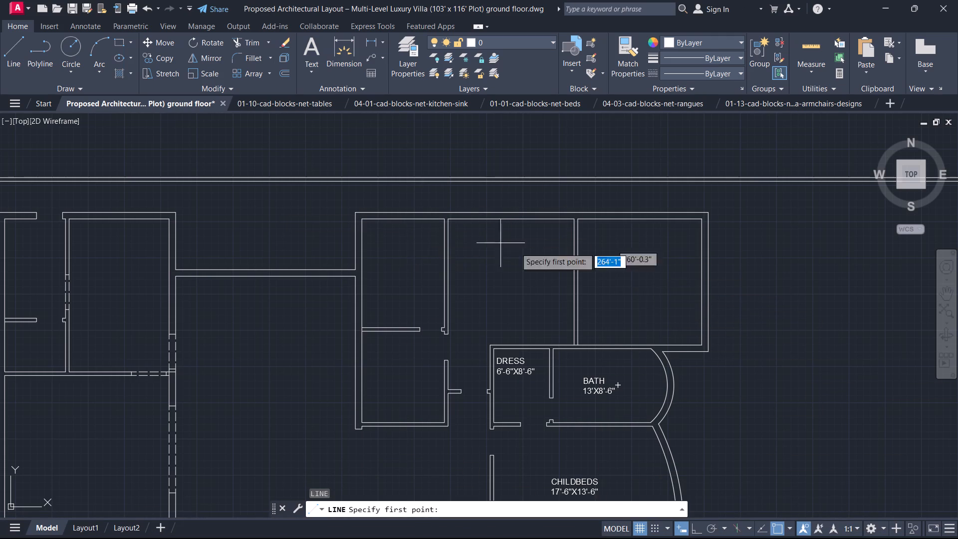
pyautogui.scroll(1, 588, 255)
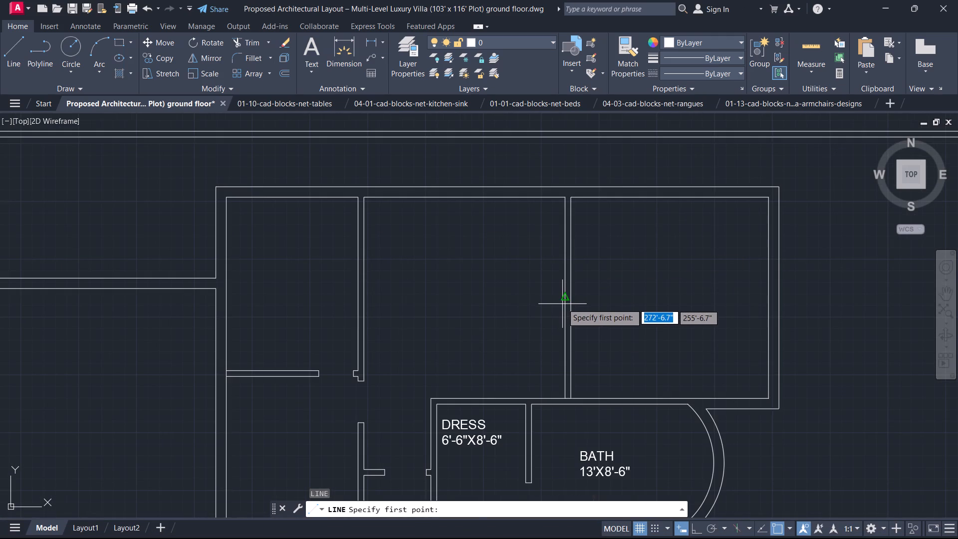
pyautogui.click(561, 301)
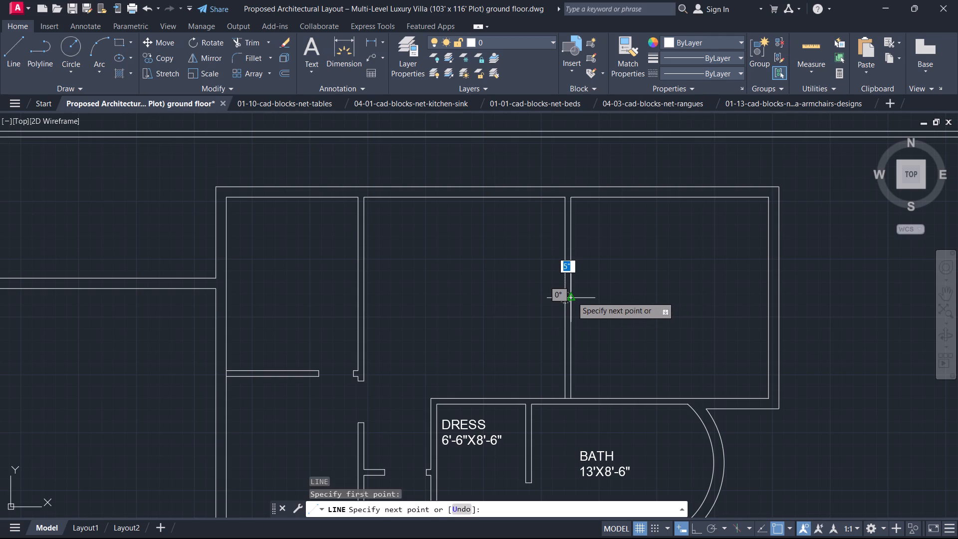
pyautogui.scroll(4, 572, 296)
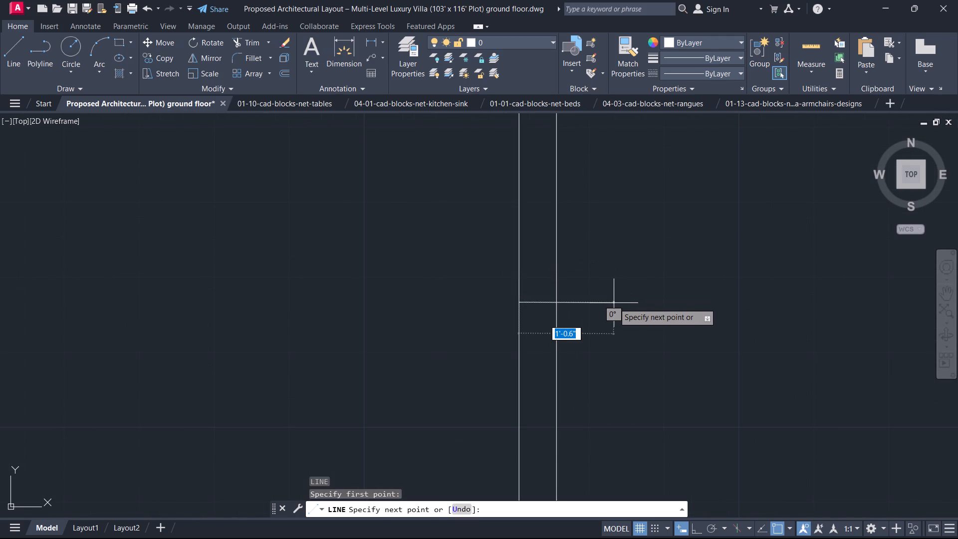
pyautogui.press('F8')
pyautogui.click(614, 301)
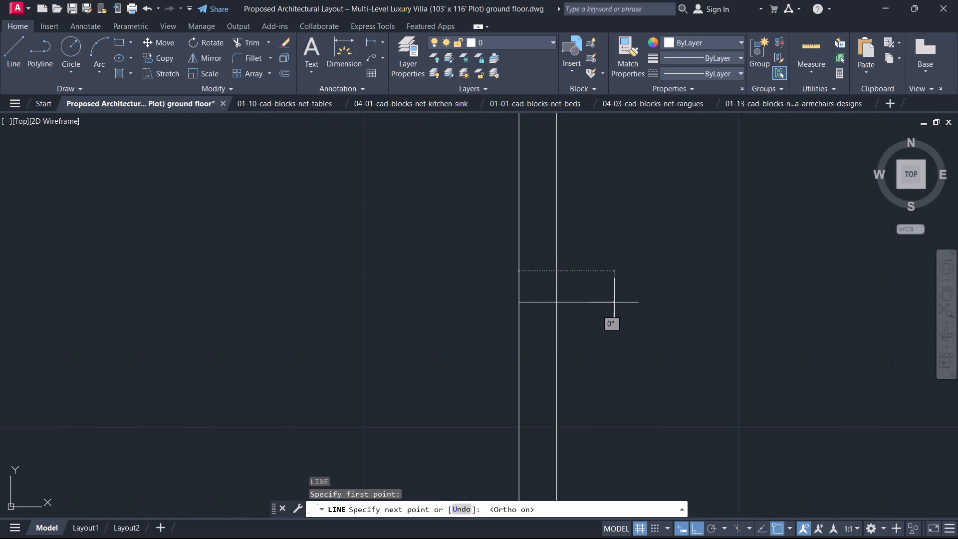
pyautogui.press('Escape')
# Trim the new line's excess beyond the partition's east face.
pyautogui.write('TR')
pyautogui.press('space')
pyautogui.click(578, 314)
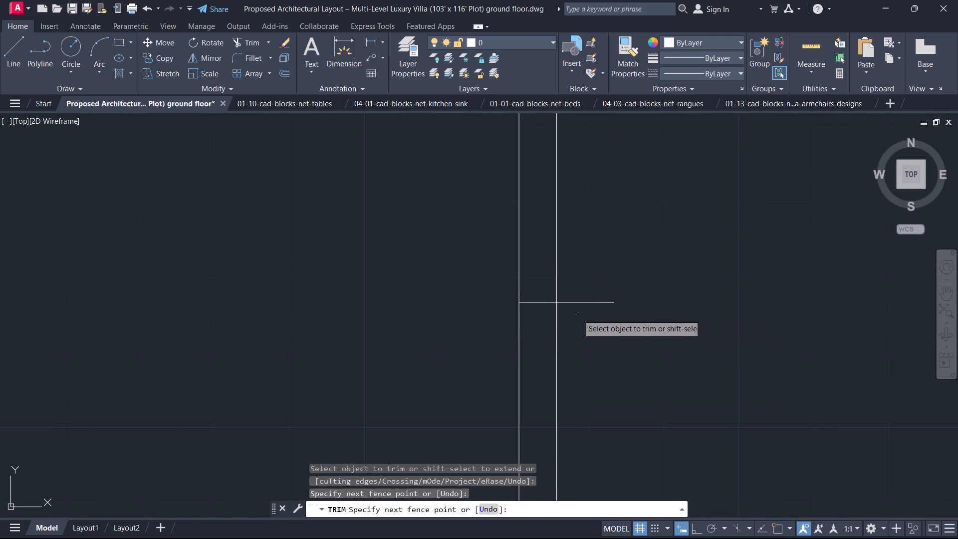
pyautogui.click(589, 270)
pyautogui.press('Escape')
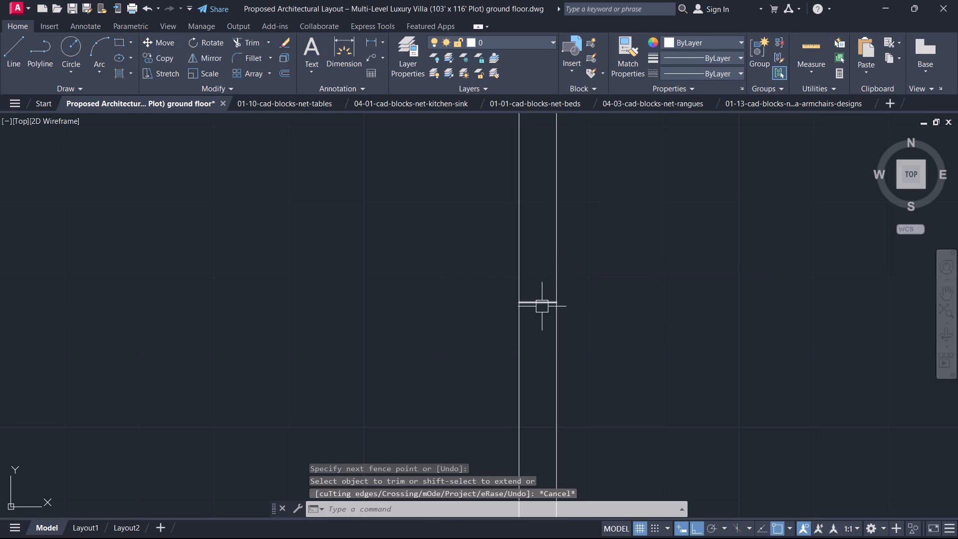
# Offset the short line across the partition wall by 4' to both its north and south sides.
pyautogui.press('o')
pyautogui.press('space')
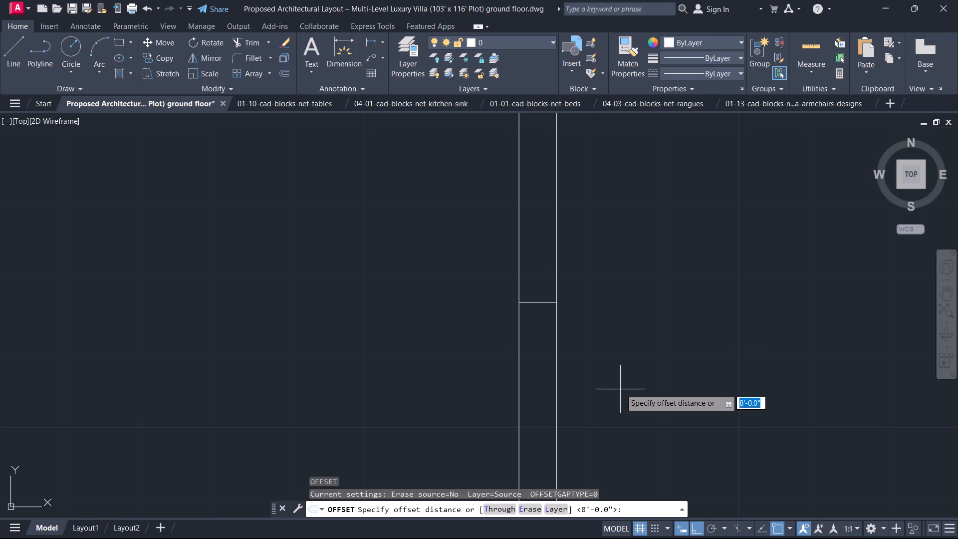
pyautogui.press('4')
pyautogui.press("'")
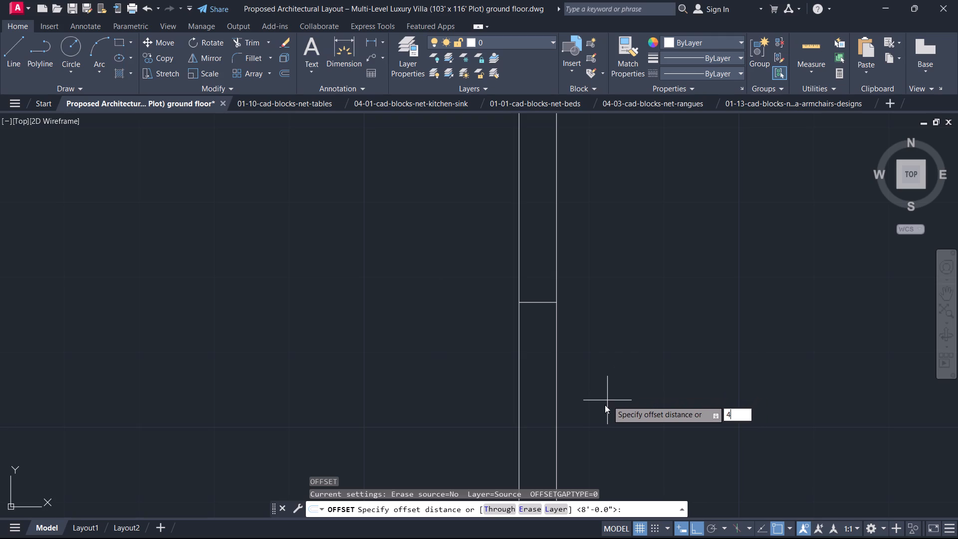
pyautogui.press('Return')
pyautogui.scroll(1, 537, 328)
pyautogui.moveTo(537, 288); pyautogui.dragTo(538, 283)
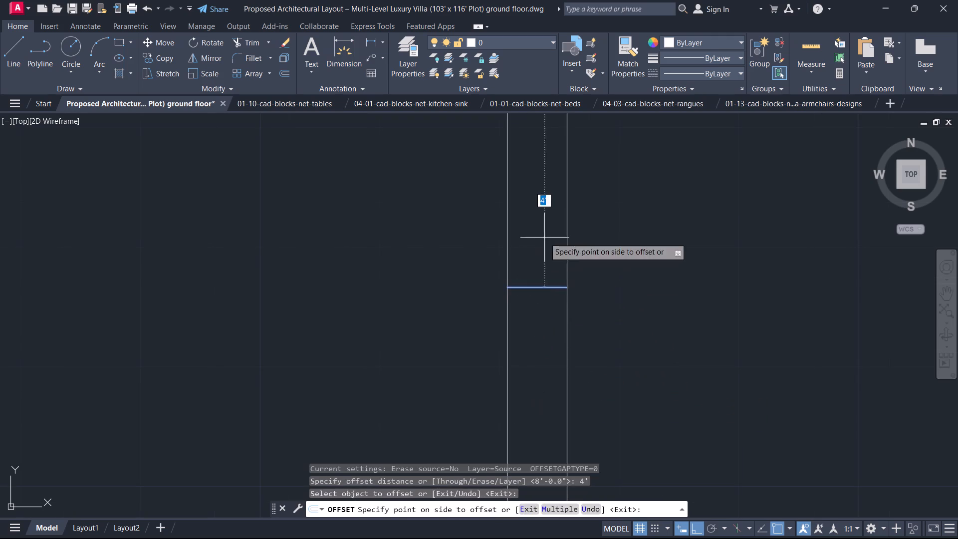
pyautogui.click(545, 235)
pyautogui.moveTo(548, 282); pyautogui.dragTo(542, 293)
pyautogui.click(507, 354)
pyautogui.press('Escape')
pyautogui.scroll(-2, 527, 345)
pyautogui.scroll(1, 527, 345)
pyautogui.scroll(-1, 548, 330)
pyautogui.scroll(1, 548, 330)
pyautogui.scroll(-3, 574, 312)
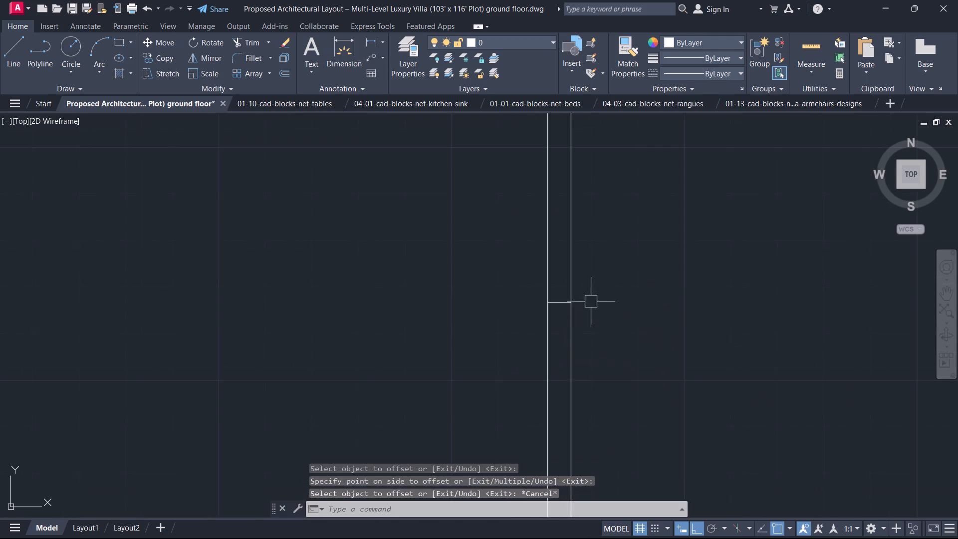
pyautogui.scroll(-4, 592, 300)
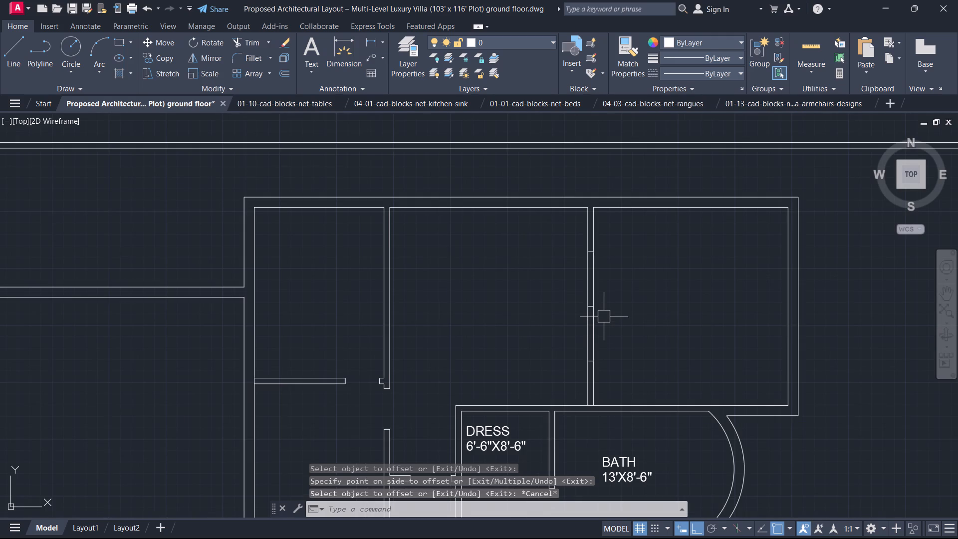
# Remove the original middle line across the partition, leaving the two offset end lines.
pyautogui.write('TR')
pyautogui.press('space')
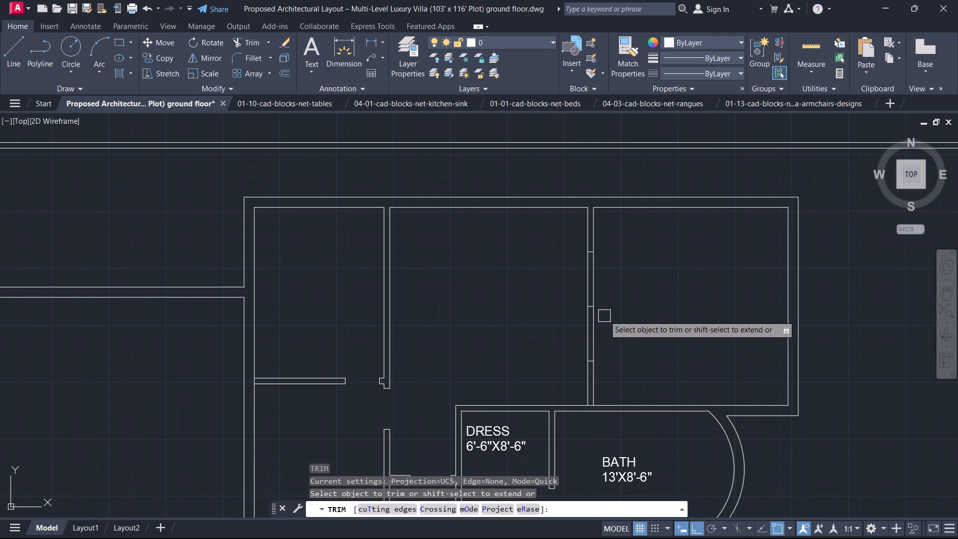
pyautogui.scroll(4, 594, 317)
pyautogui.click(577, 288)
pyautogui.press('Escape')
pyautogui.scroll(-1, 577, 276)
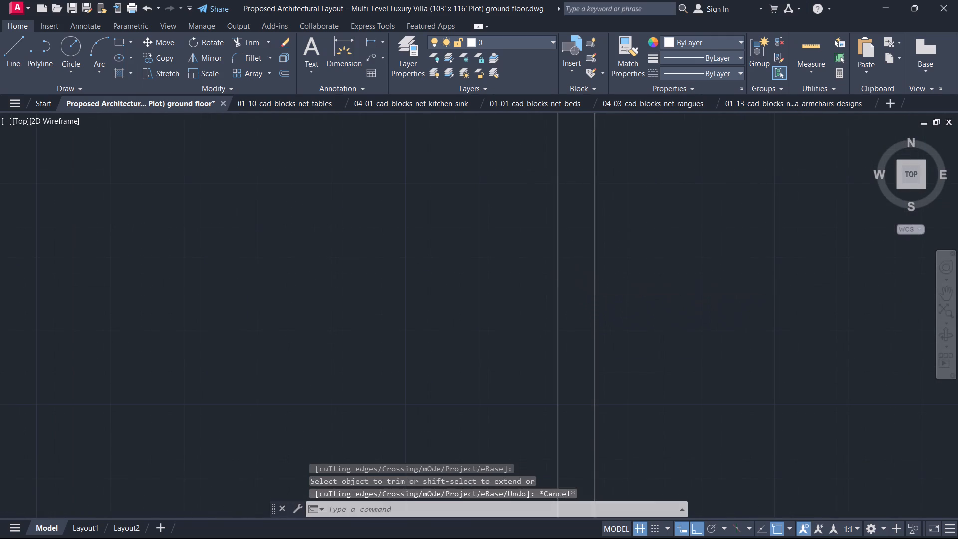
pyautogui.scroll(-2, 577, 276)
pyautogui.click(619, 306)
pyautogui.click(520, 287)
pyautogui.press('Escape')
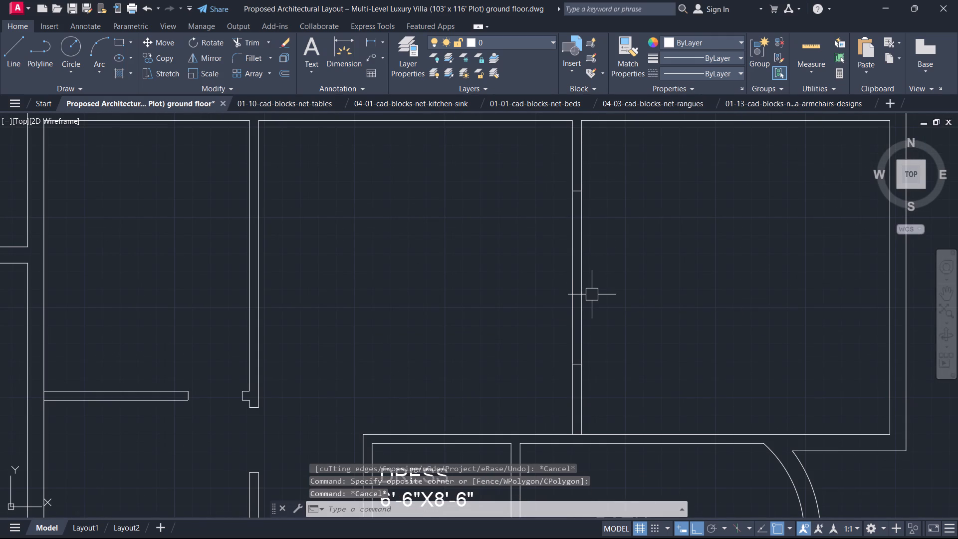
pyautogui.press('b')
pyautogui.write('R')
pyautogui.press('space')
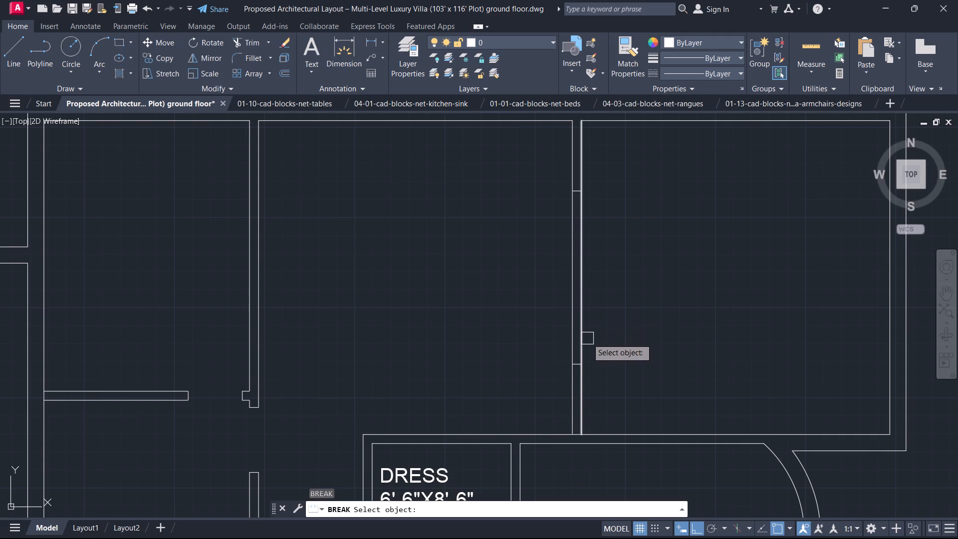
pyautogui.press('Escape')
# Break the partition's east face line at the south and north offset end lines.
pyautogui.click(582, 320)
pyautogui.write('BR')
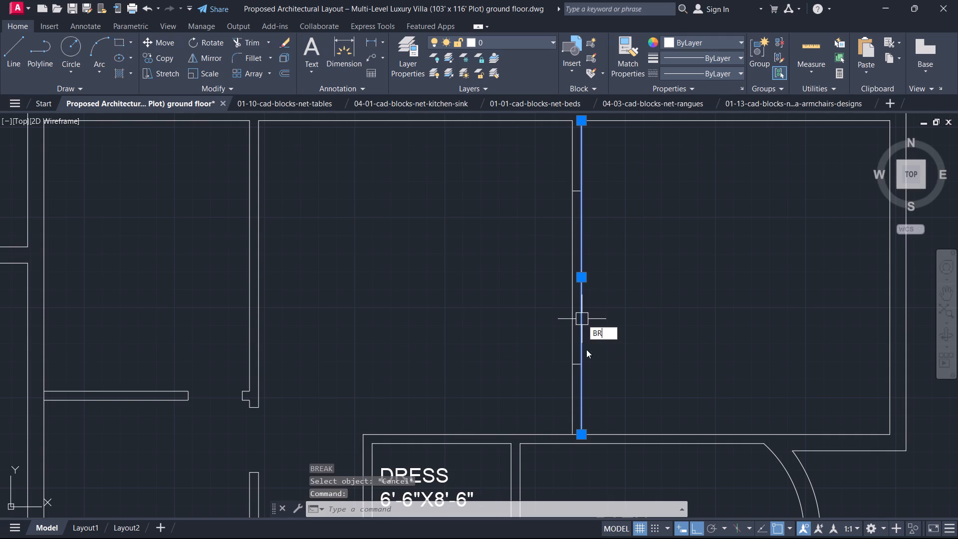
pyautogui.click(610, 366)
pyautogui.click(580, 366)
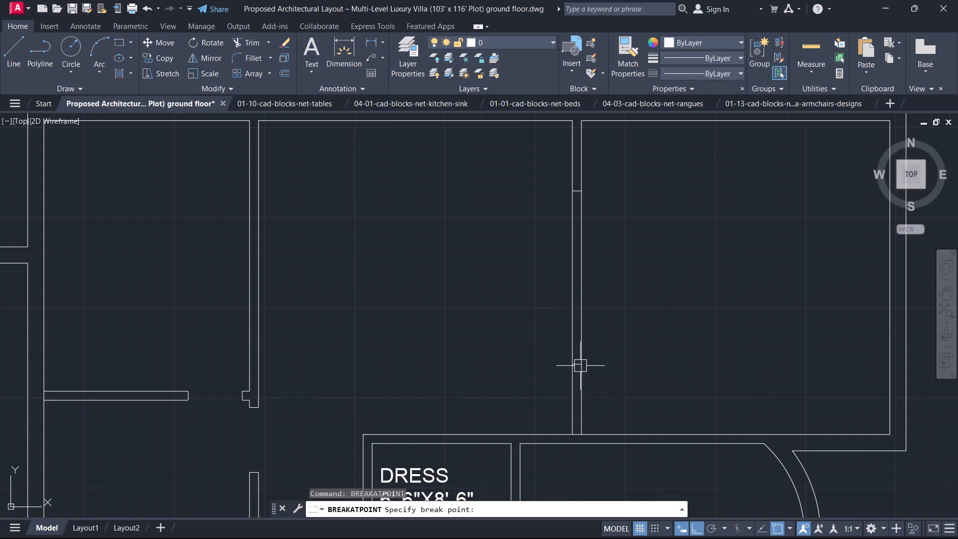
pyautogui.click(578, 334)
pyautogui.press('space')
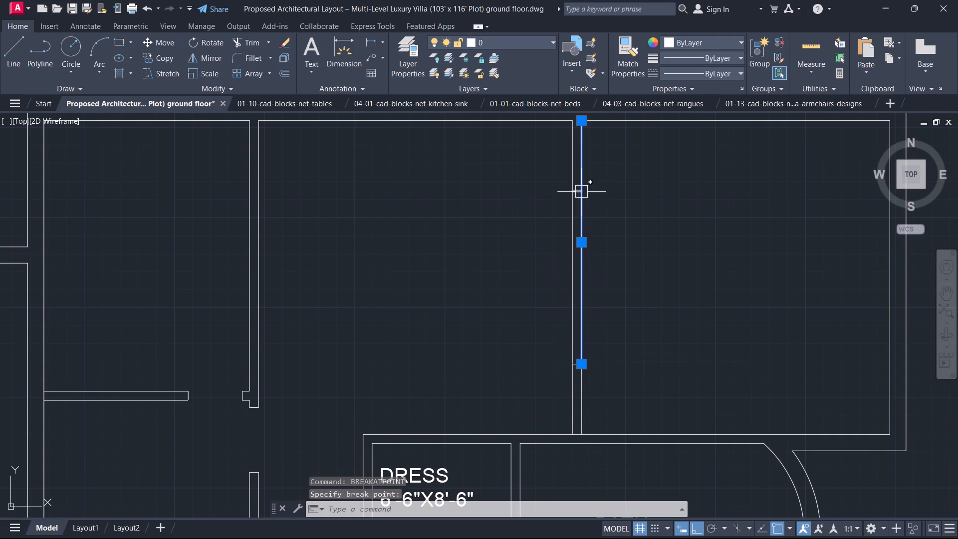
pyautogui.press('Escape')
pyautogui.press('Escape')
pyautogui.click(586, 230)
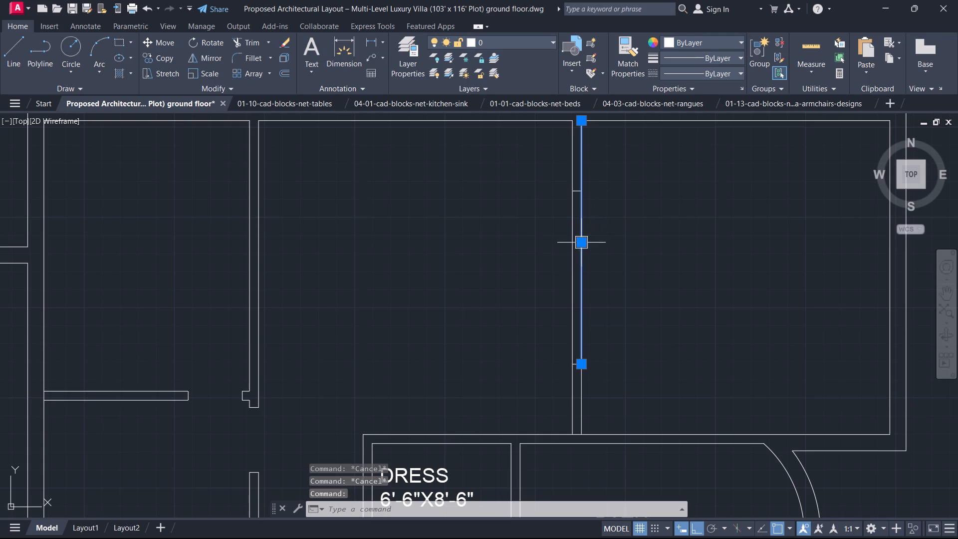
pyautogui.press('space')
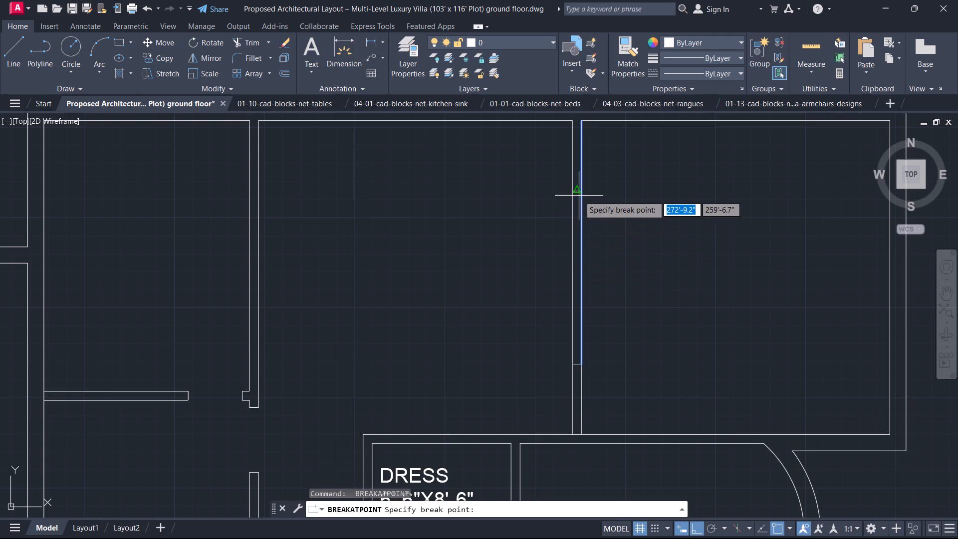
pyautogui.click(582, 193)
pyautogui.press('Escape')
# Break the partition's west face line at the same south and north end lines.
pyautogui.click(570, 250)
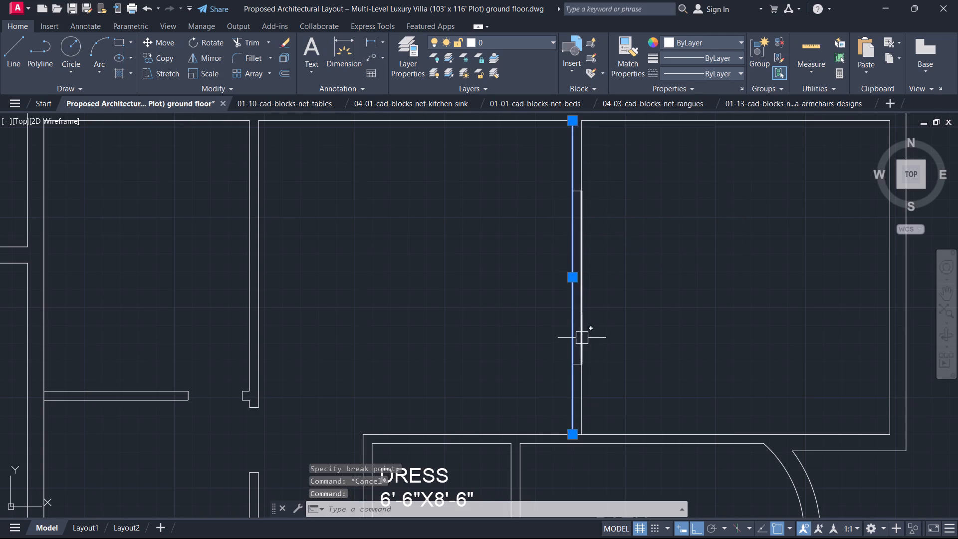
pyautogui.press('space')
pyautogui.click(574, 364)
pyautogui.click(574, 308)
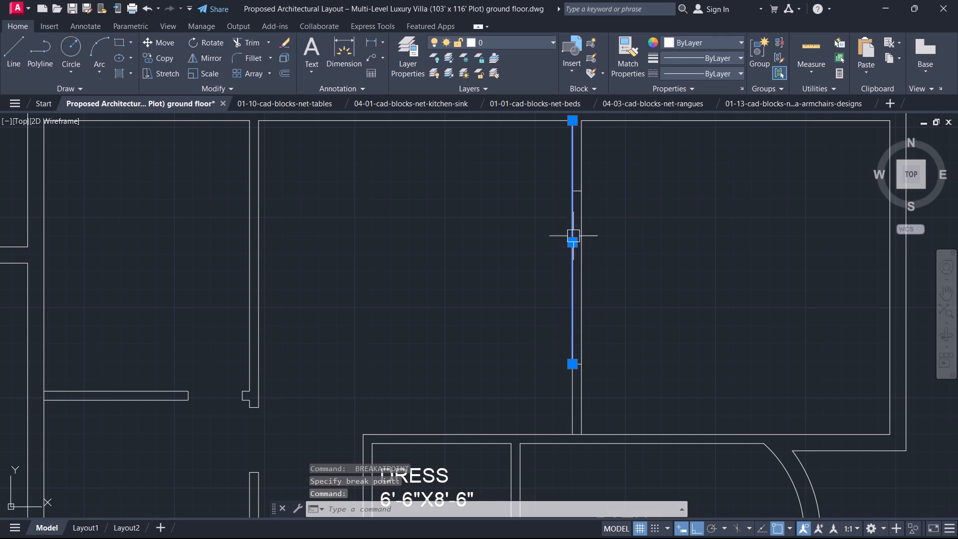
pyautogui.press('space')
pyautogui.click(572, 193)
pyautogui.press('Escape')
# Change the linetype of both partition face segments between the end lines to ACAD_ISO02W100.
pyautogui.click(615, 261)
pyautogui.click(484, 232)
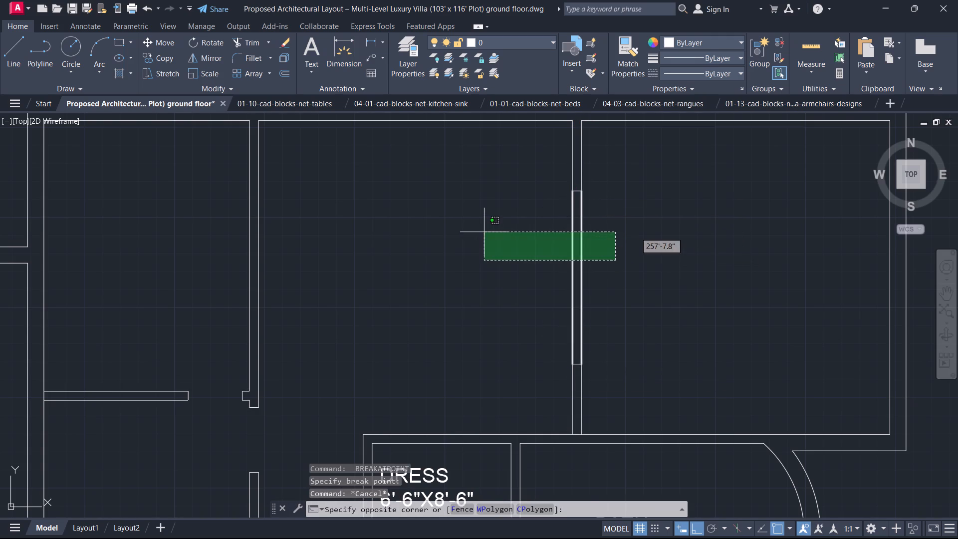
pyautogui.click(679, 77)
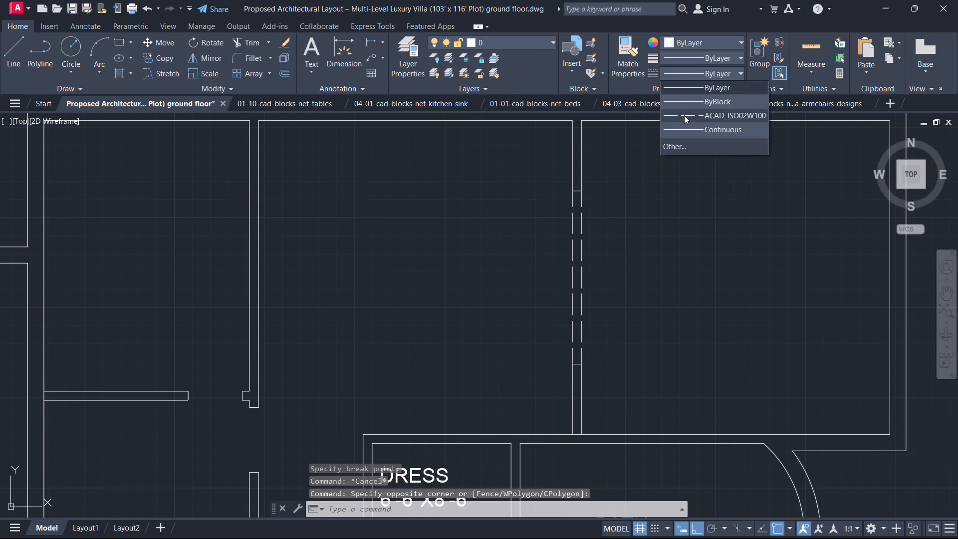
pyautogui.click(684, 115)
pyautogui.press('Escape')
pyautogui.scroll(-1, 542, 233)
pyautogui.press('Escape')
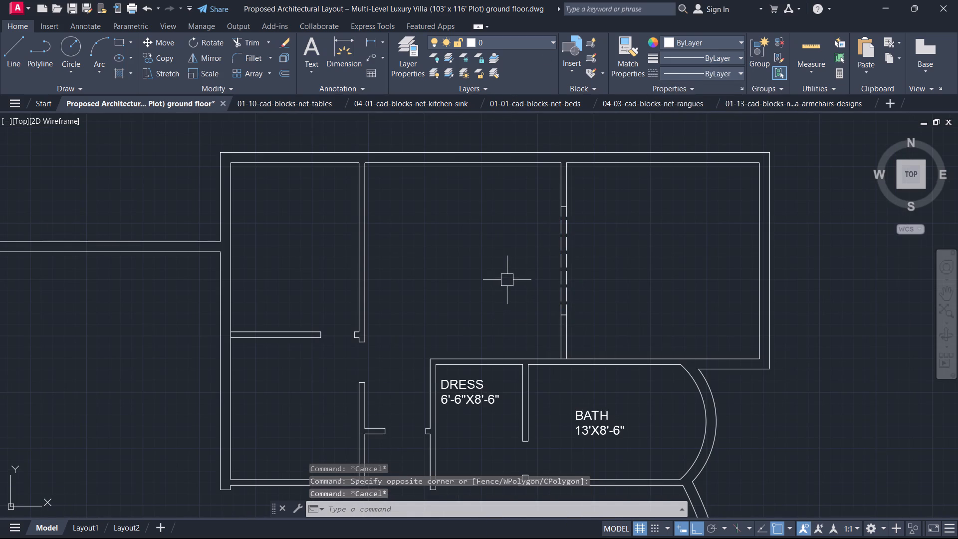
# Trim the line crossing the junction where the partition meets the wall north of DRESS and BATH.
pyautogui.scroll(3, 556, 385)
pyautogui.write('TR')
pyautogui.press('space')
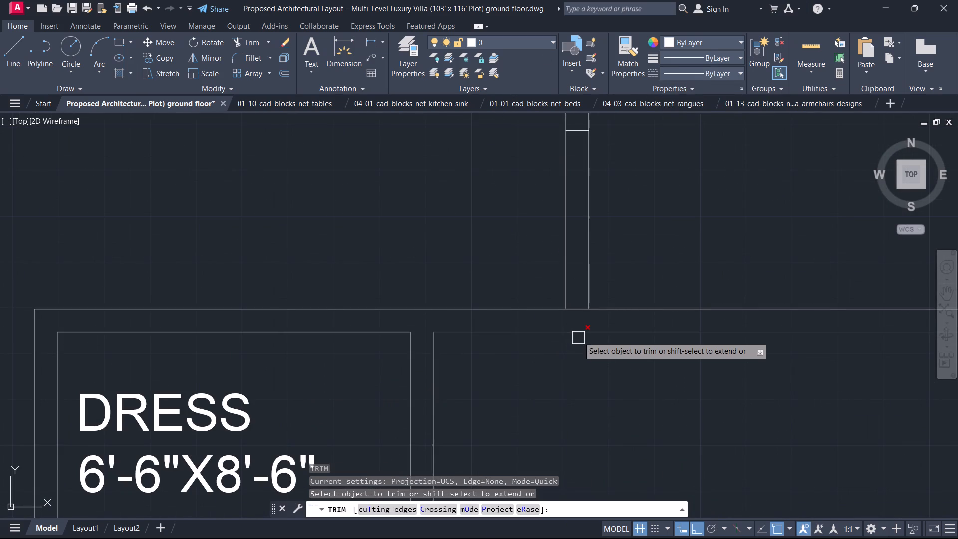
pyautogui.scroll(2, 580, 336)
pyautogui.click(577, 267)
pyautogui.press('Escape')
pyautogui.scroll(-4, 480, 278)
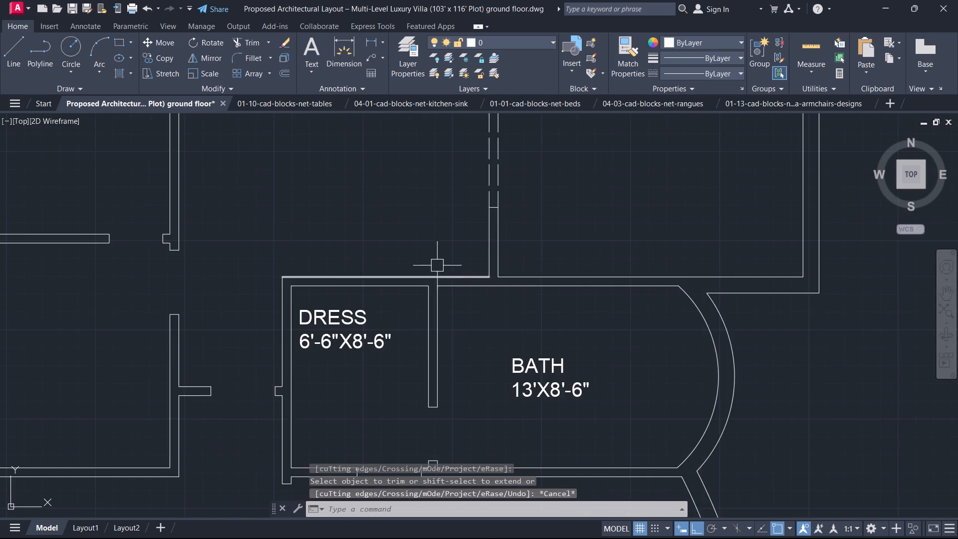
# Examine the rooms around DRESS and the wall junction near the dashed openings on the plan's west side.
pyautogui.scroll(-1, 423, 260)
pyautogui.moveTo(302, 269); pyautogui.dragTo(425, 315, button='middle')
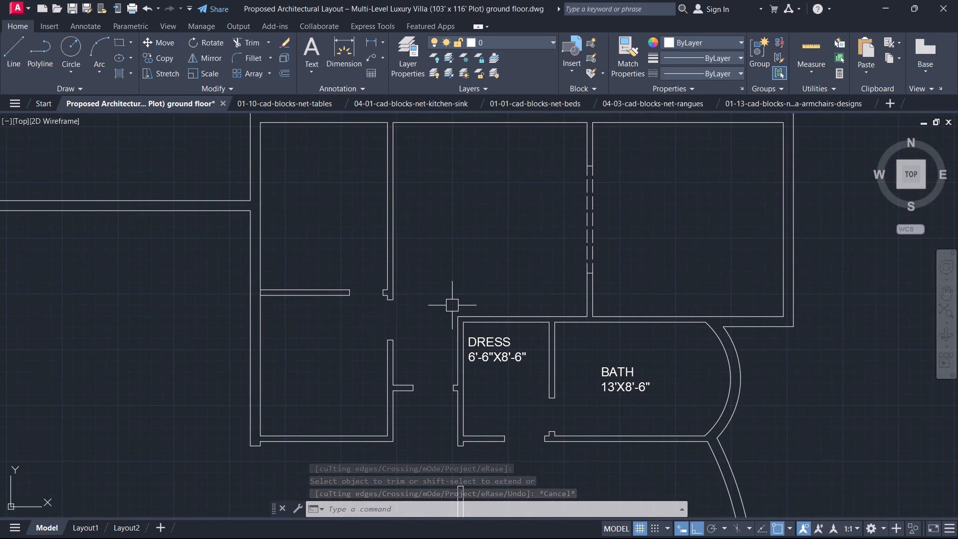
pyautogui.scroll(-1, 440, 302)
pyautogui.moveTo(413, 323); pyautogui.dragTo(417, 327, button='middle')
pyautogui.scroll(1, 417, 327)
pyautogui.moveTo(417, 327); pyautogui.dragTo(483, 331, button='middle')
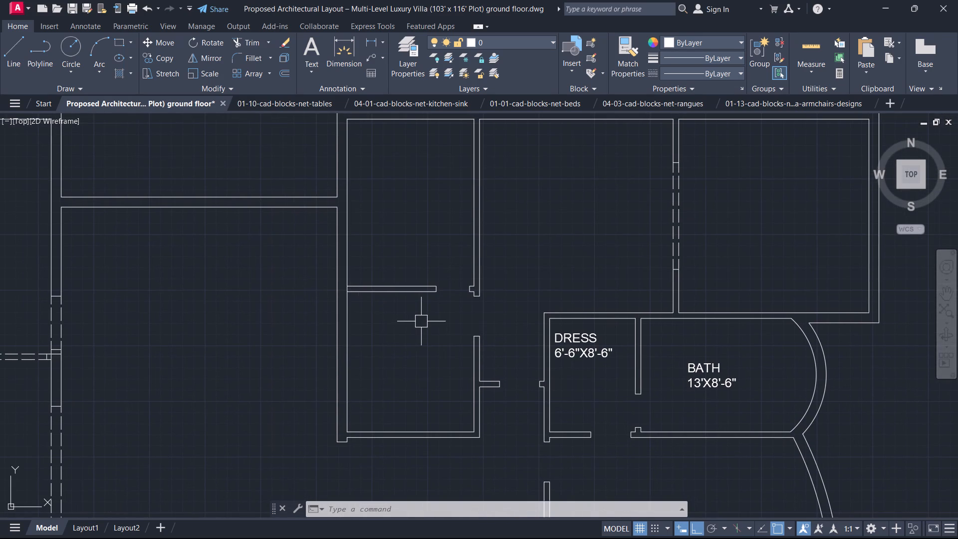
pyautogui.scroll(-2, 449, 382)
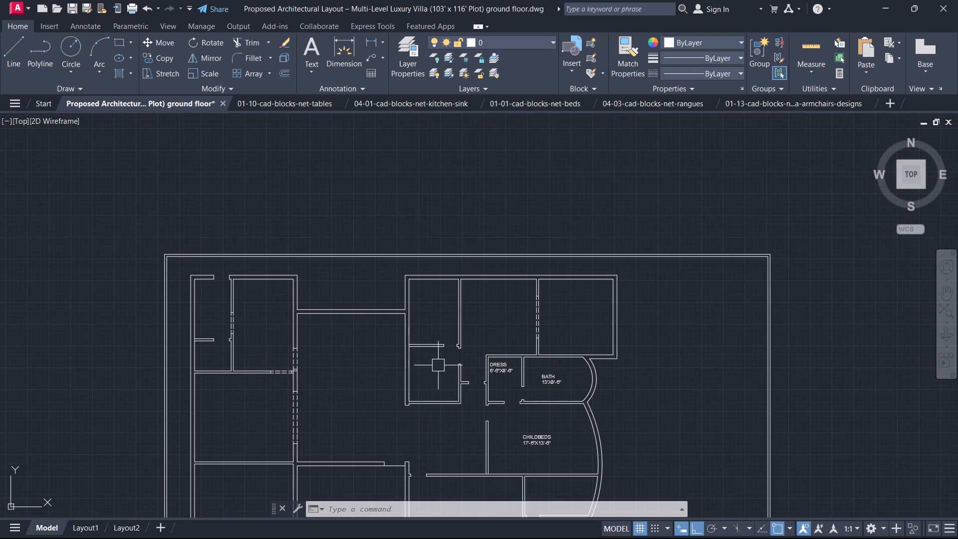
pyautogui.moveTo(428, 364); pyautogui.dragTo(488, 286, button='middle')
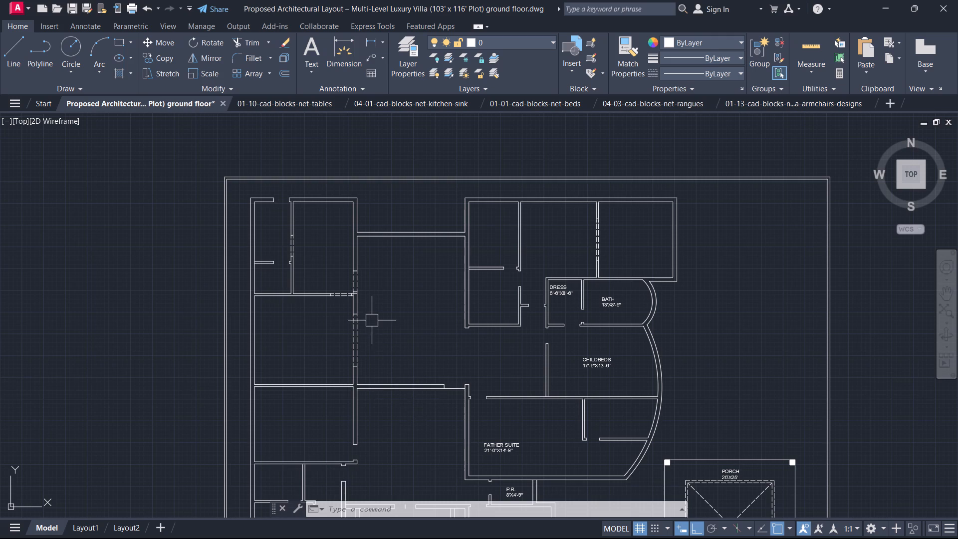
pyautogui.scroll(5, 351, 308)
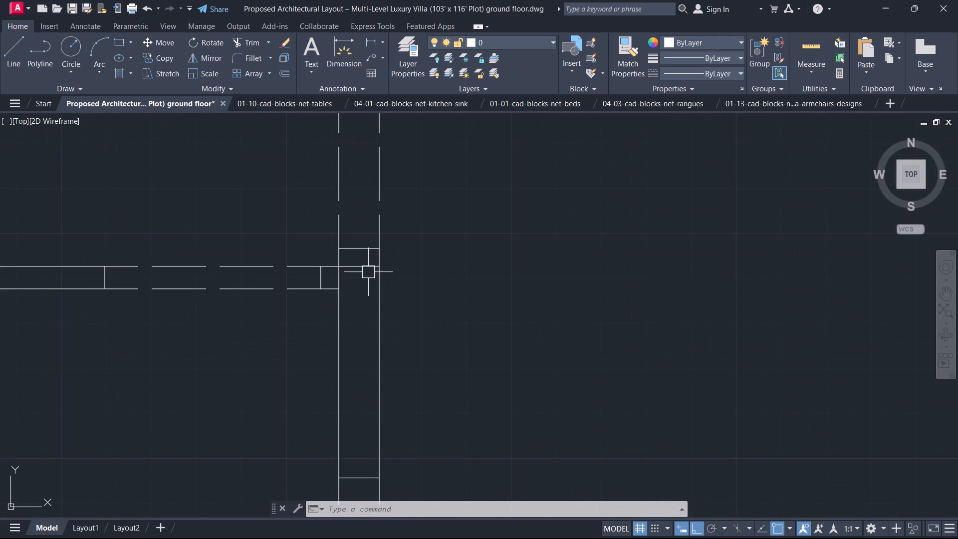
# Trim the lines crossing the T-junction where the dashed horizontal partition meets the hall's west wall.
pyautogui.scroll(-1, 369, 274)
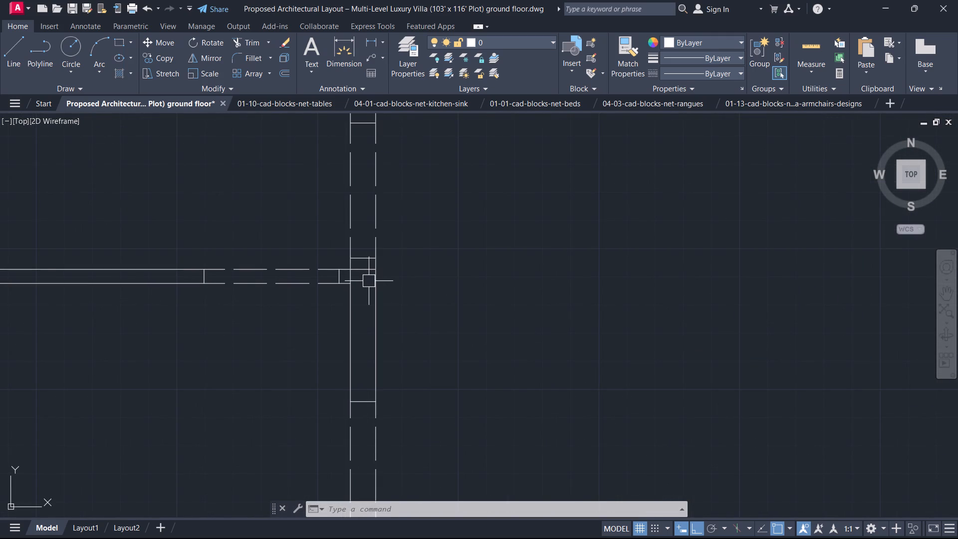
pyautogui.scroll(1, 366, 285)
pyautogui.write('TR')
pyautogui.press('space')
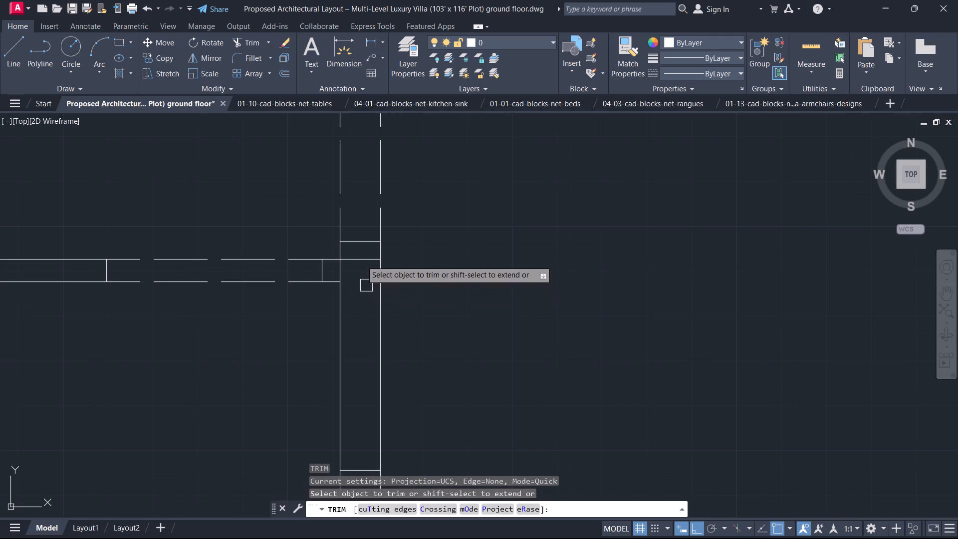
pyautogui.scroll(2, 359, 245)
pyautogui.click(355, 267)
pyautogui.click(359, 313)
pyautogui.click(336, 318)
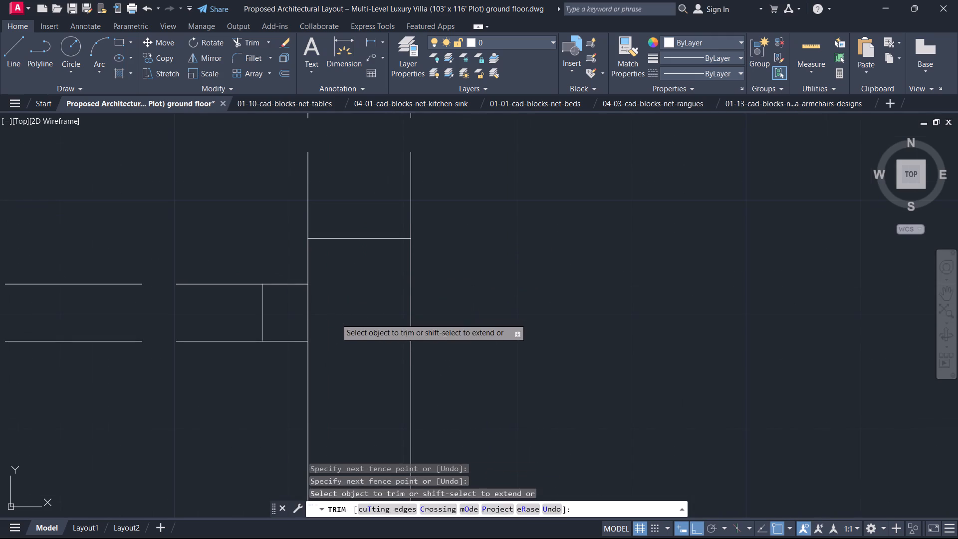
pyautogui.click(287, 318)
pyautogui.press('Escape')
# Trim the single line spanning the gap between the hall's south wall end and the FATHER SUITE's west wall.
pyautogui.scroll(-4, 290, 321)
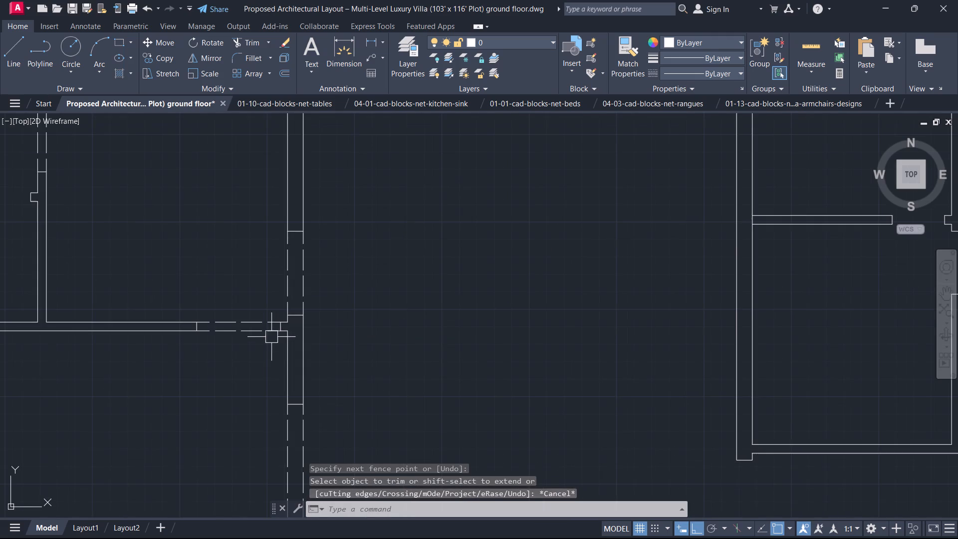
pyautogui.moveTo(263, 372); pyautogui.dragTo(339, 318, button='middle')
pyautogui.scroll(-1, 339, 318)
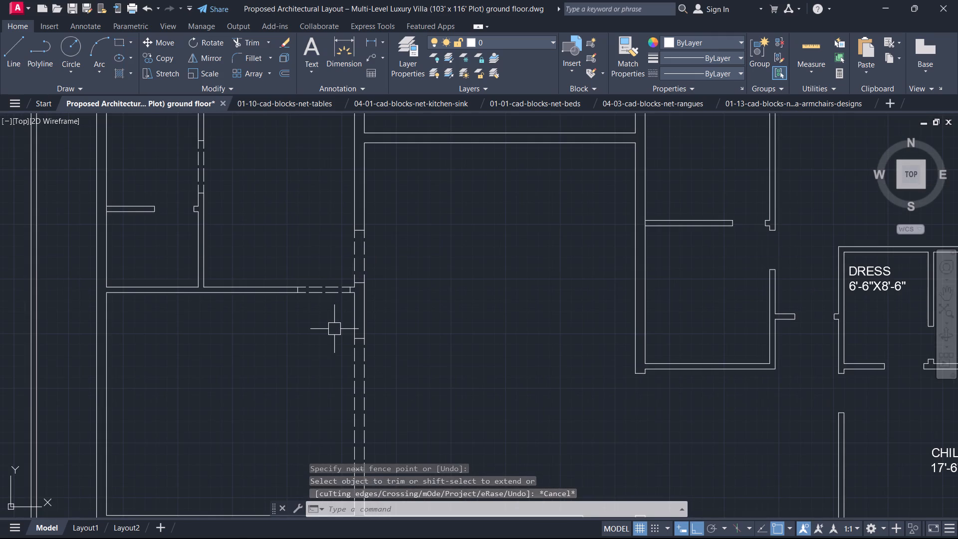
pyautogui.scroll(-1, 334, 329)
pyautogui.moveTo(382, 384); pyautogui.dragTo(414, 338, button='middle')
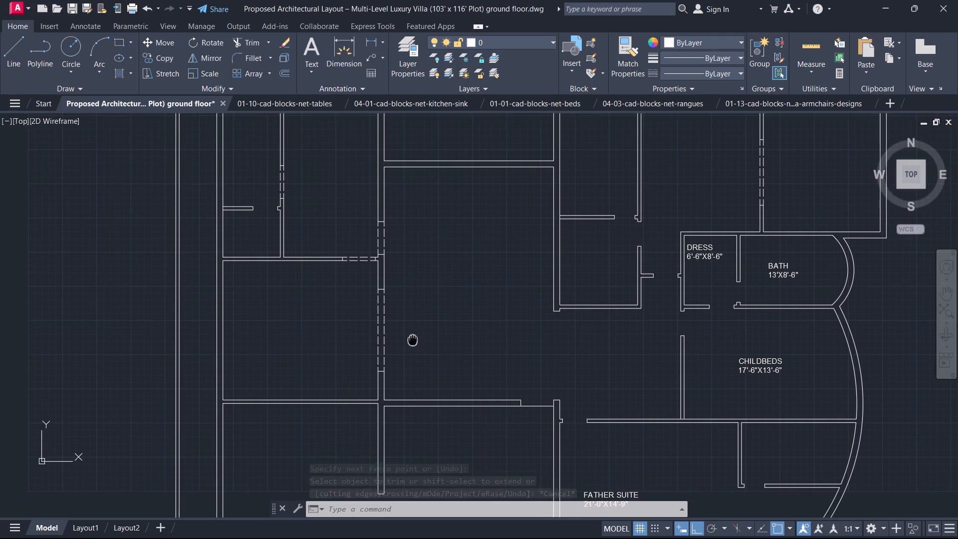
pyautogui.moveTo(414, 338); pyautogui.dragTo(418, 336, button='middle')
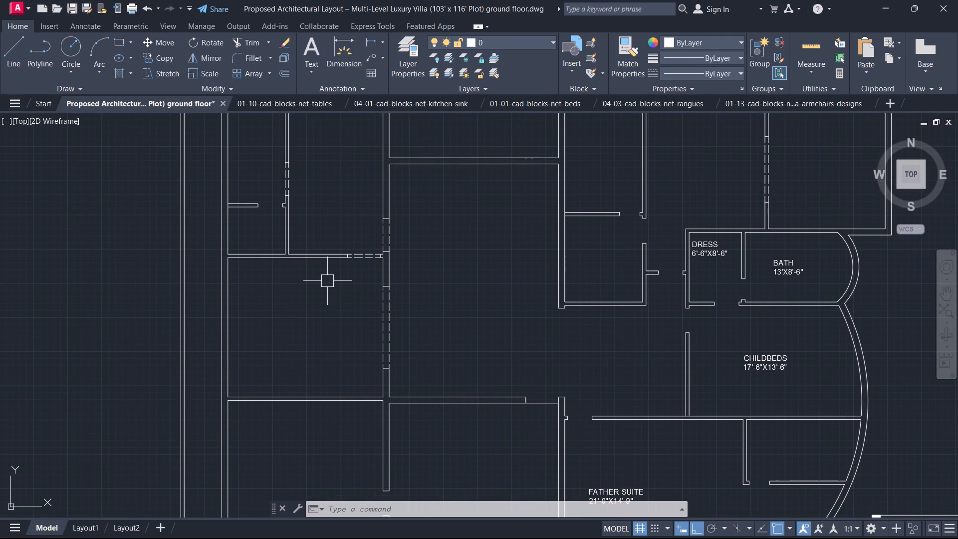
pyautogui.moveTo(326, 281); pyautogui.dragTo(312, 346, button='middle')
pyautogui.scroll(-1, 326, 281)
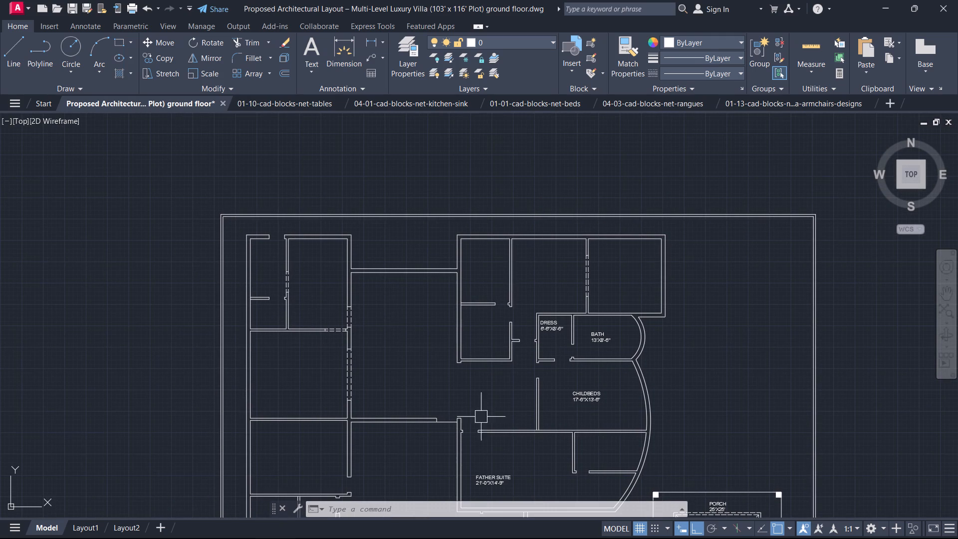
pyautogui.moveTo(482, 417); pyautogui.dragTo(473, 268, button='middle')
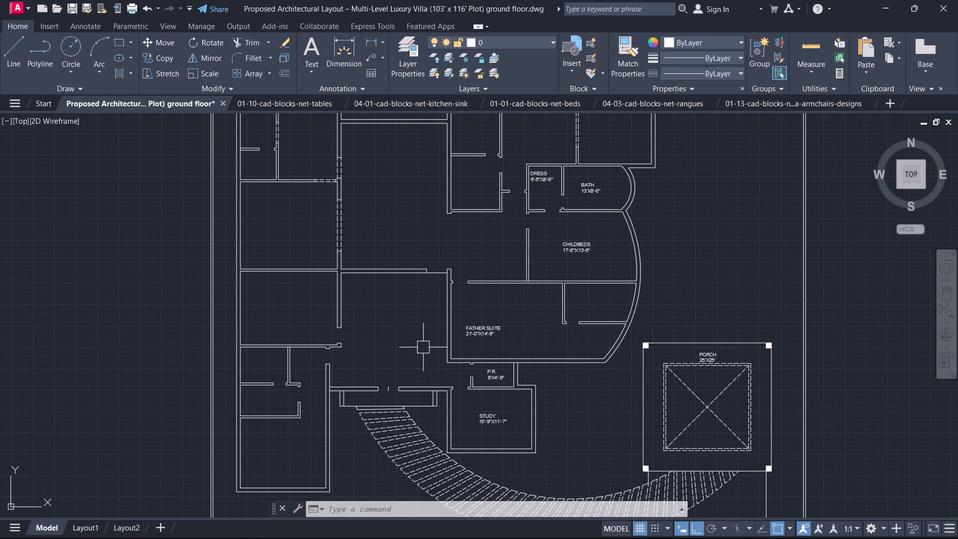
pyautogui.scroll(1, 435, 349)
pyautogui.scroll(1, 446, 266)
pyautogui.moveTo(446, 265); pyautogui.dragTo(463, 324, button='middle')
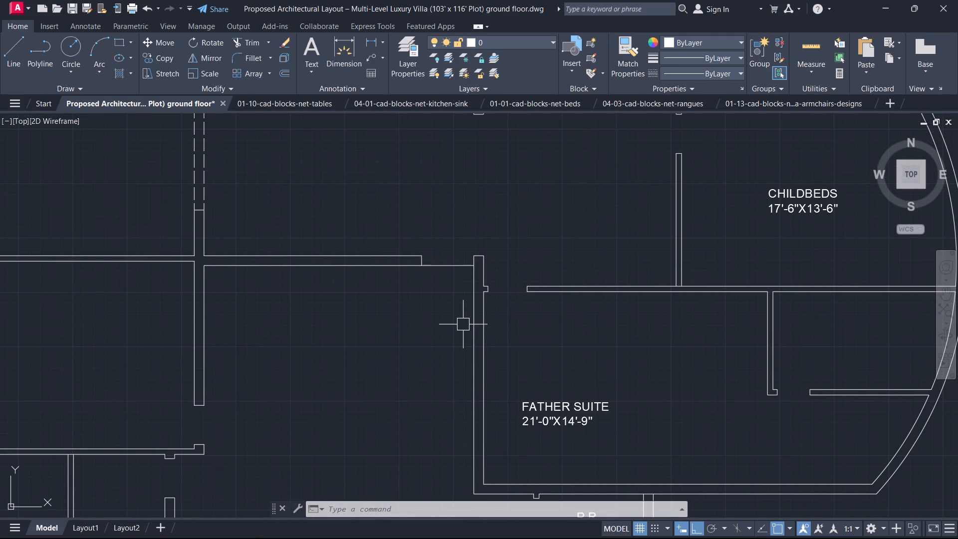
pyautogui.write('TR')
pyautogui.press('space')
pyautogui.click(460, 262)
pyautogui.press('Escape')
# Draw two parallel lines about 4' long across the gap, continuing both hall south wall faces to the FATHER SUITE's west wall.
pyautogui.scroll(-2, 443, 305)
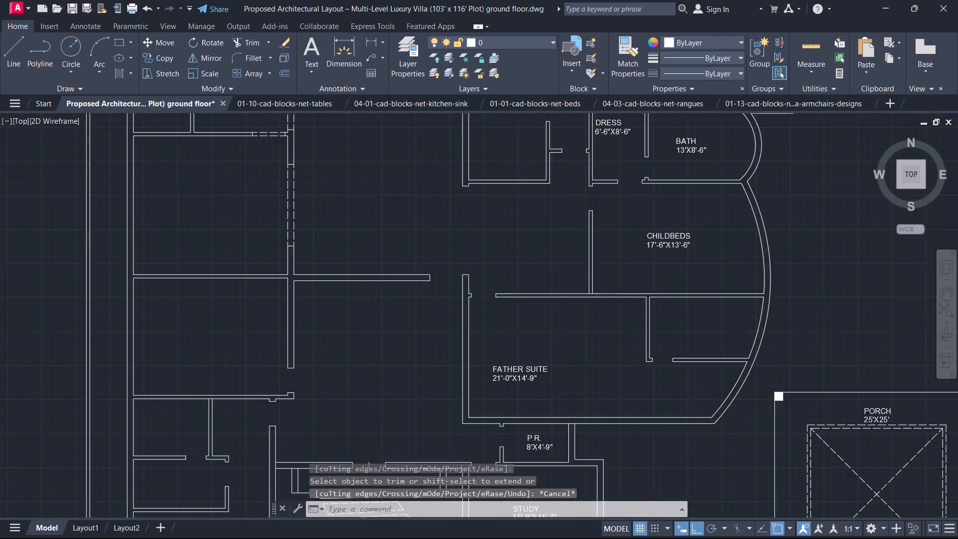
pyautogui.moveTo(442, 306); pyautogui.dragTo(604, 352, button='middle')
pyautogui.scroll(2, 602, 346)
pyautogui.press('l')
pyautogui.press('space')
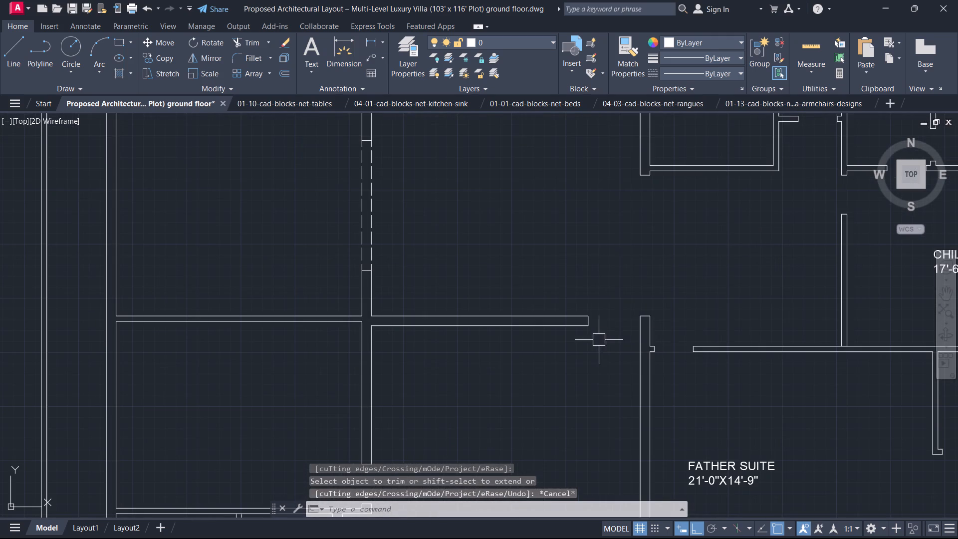
pyautogui.moveTo(586, 312); pyautogui.dragTo(597, 320)
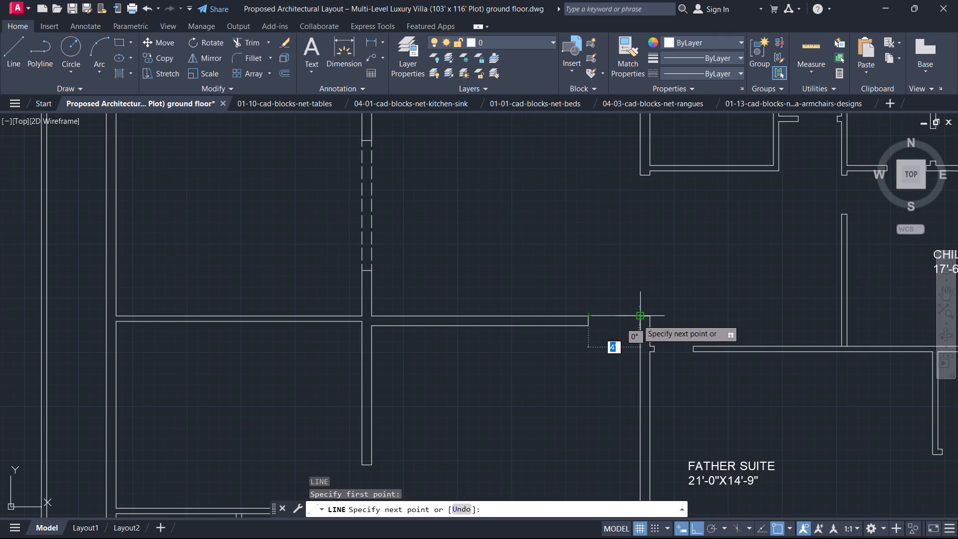
pyautogui.click(637, 319)
pyautogui.press('Escape')
pyautogui.press('space')
pyautogui.click(591, 327)
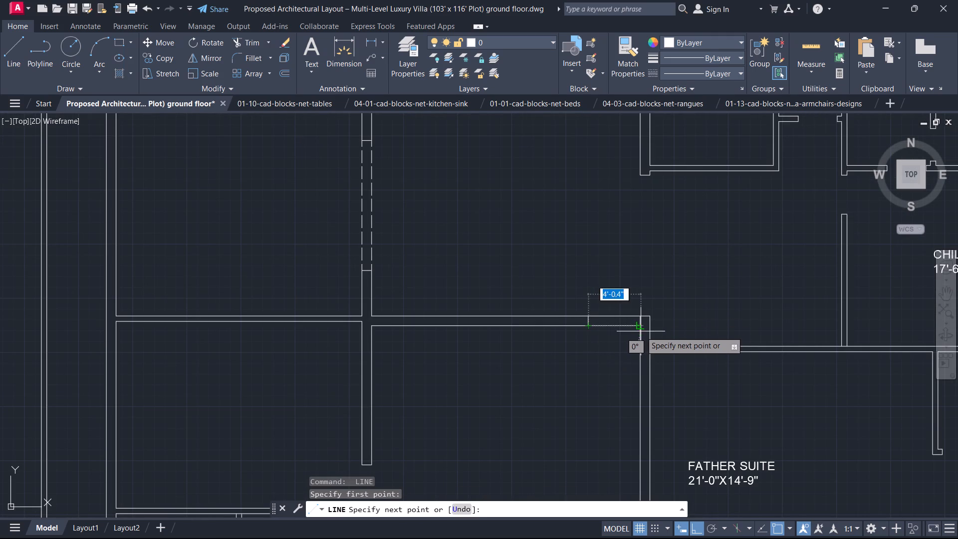
pyautogui.click(640, 328)
pyautogui.press('Escape')
# Change the linetype of the two lines across the gap to ACAD_ISO02W100.
pyautogui.moveTo(617, 342); pyautogui.dragTo(612, 322)
pyautogui.click(603, 286)
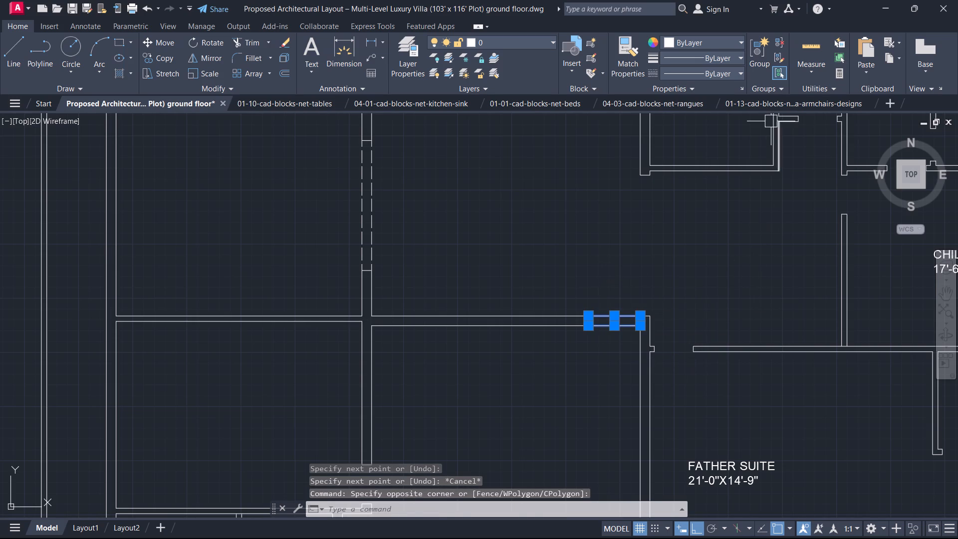
pyautogui.click(711, 74)
pyautogui.click(687, 113)
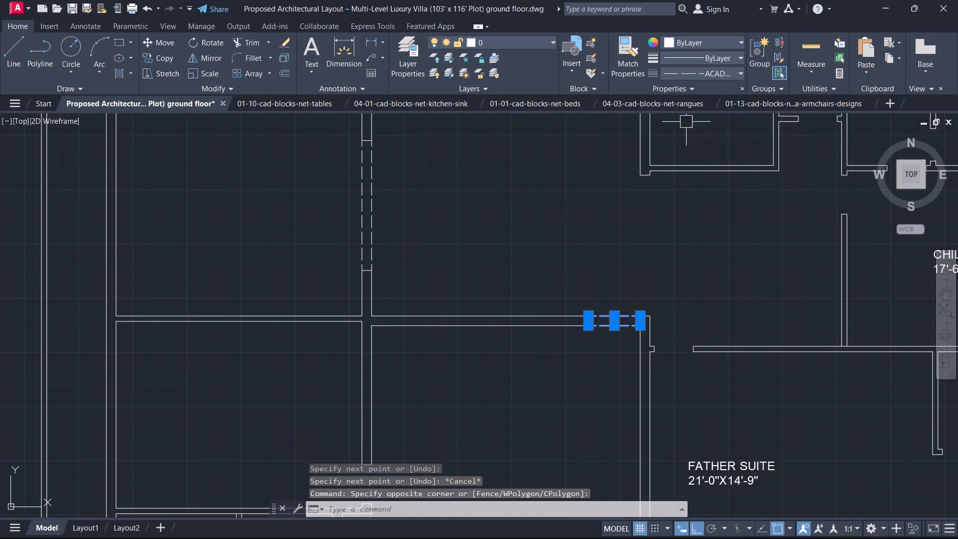
pyautogui.press('Escape')
# Examine the whole ground floor plan, including the dashed wall openings, room walls, stair and porch.
pyautogui.scroll(-1, 601, 268)
pyautogui.scroll(-2, 579, 308)
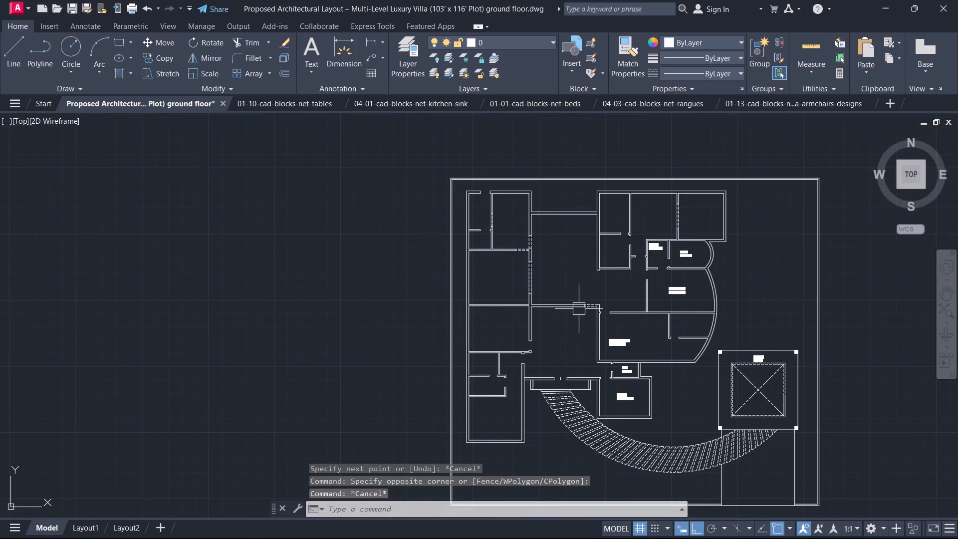
pyautogui.scroll(2, 579, 308)
pyautogui.moveTo(580, 307); pyautogui.dragTo(643, 290, button='middle')
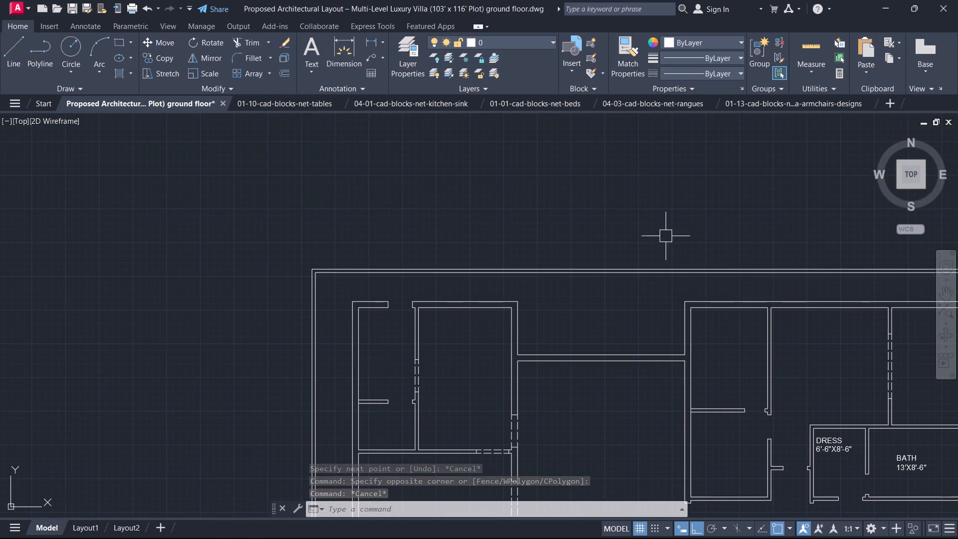
pyautogui.scroll(-1, 760, 348)
pyautogui.moveTo(760, 348); pyautogui.dragTo(653, 64, button='middle')
pyautogui.scroll(-1, 598, 126)
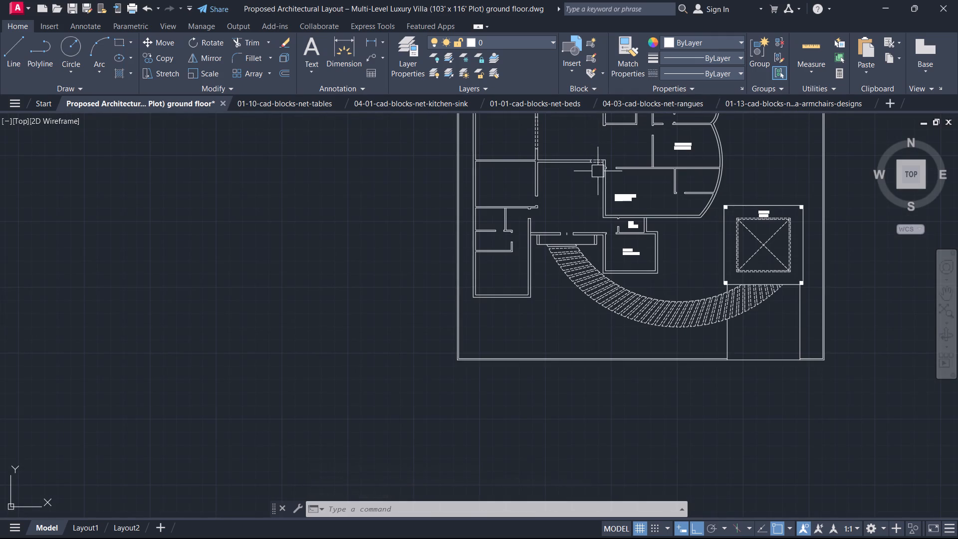
pyautogui.moveTo(606, 177); pyautogui.dragTo(586, 242, button='middle')
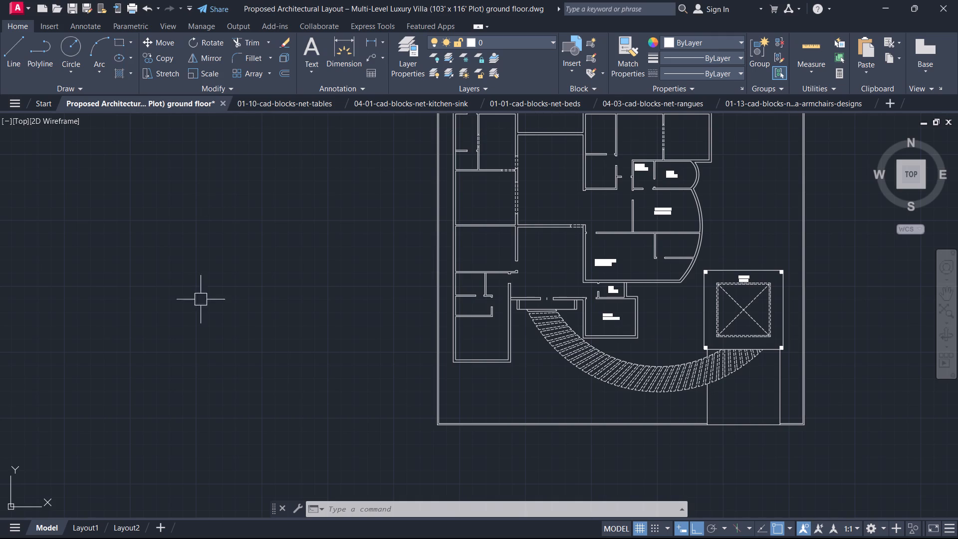
pyautogui.scroll(-1, 566, 319)
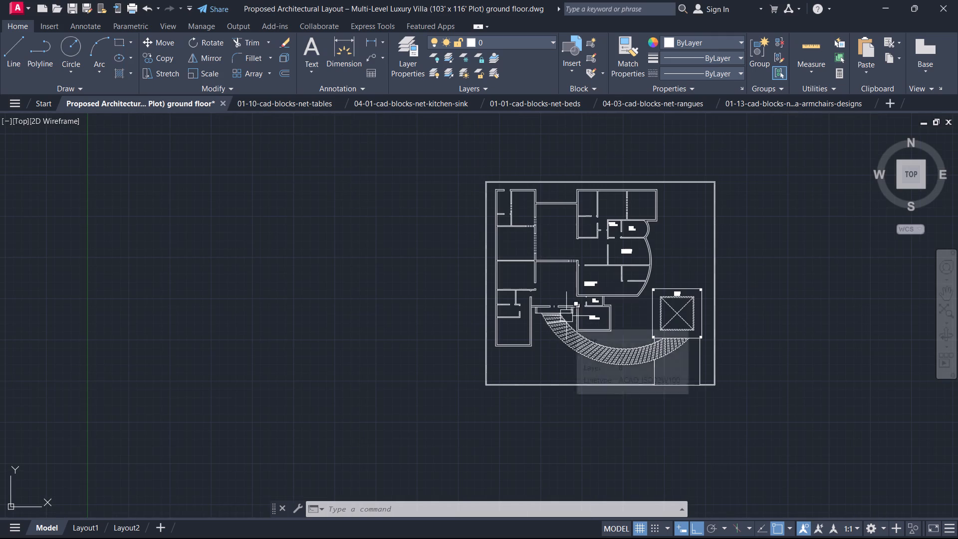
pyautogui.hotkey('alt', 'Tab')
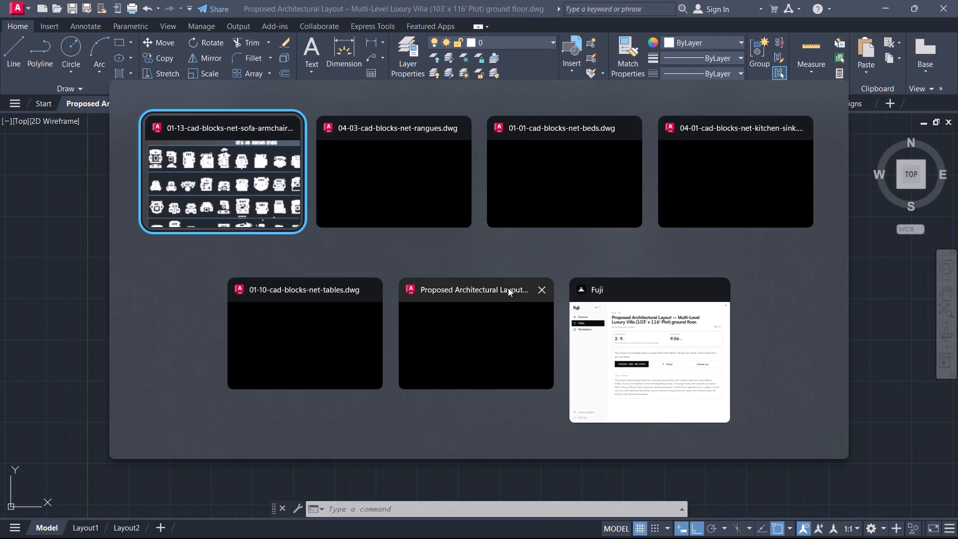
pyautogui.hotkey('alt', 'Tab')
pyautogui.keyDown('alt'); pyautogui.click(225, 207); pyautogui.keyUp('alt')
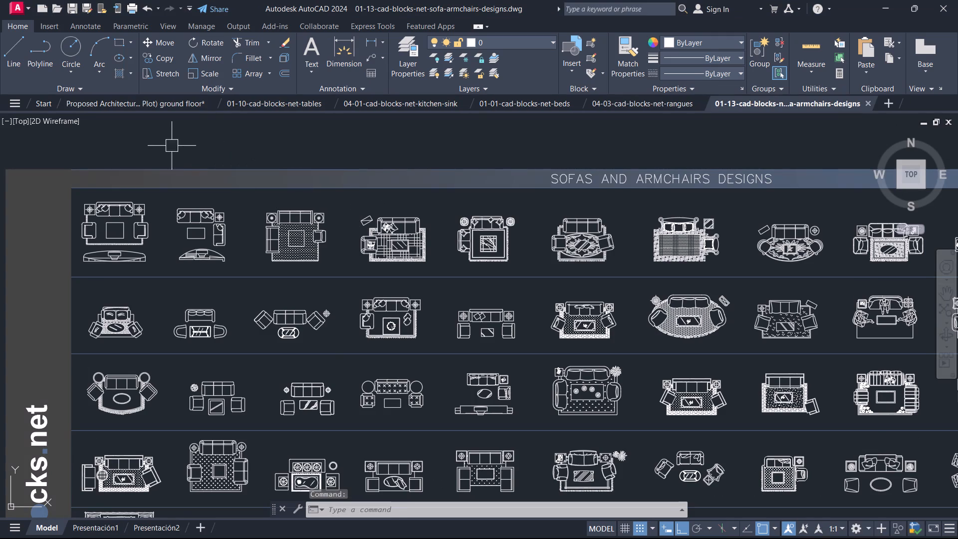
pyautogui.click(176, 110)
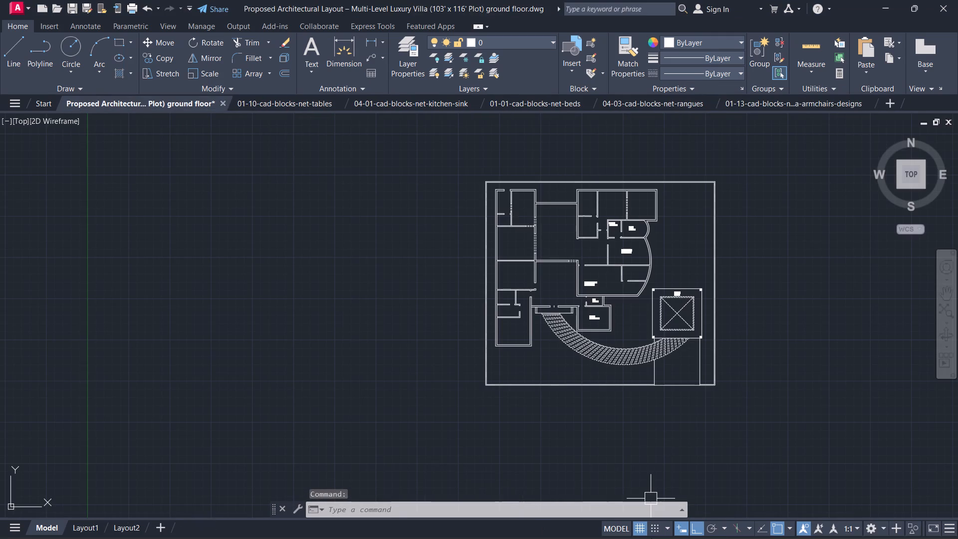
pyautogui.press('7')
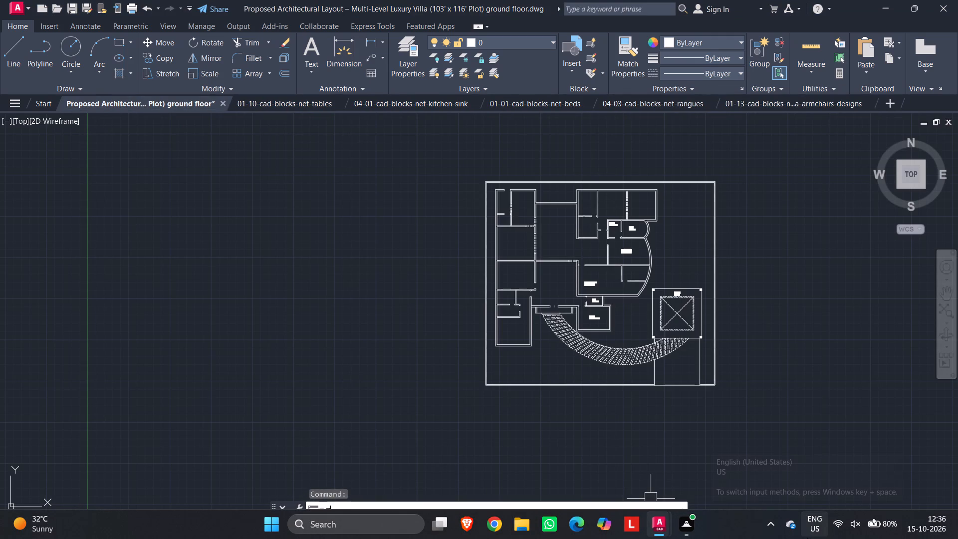